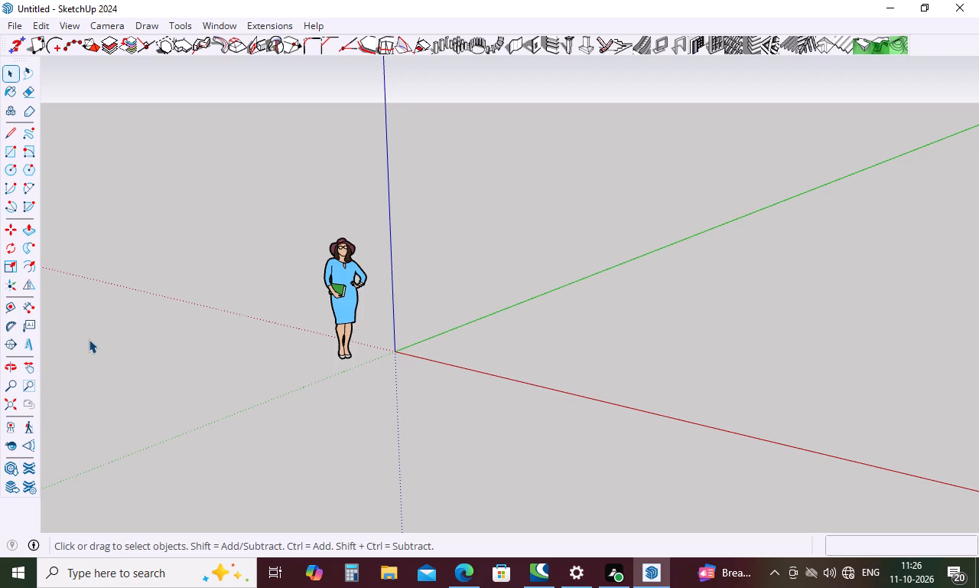
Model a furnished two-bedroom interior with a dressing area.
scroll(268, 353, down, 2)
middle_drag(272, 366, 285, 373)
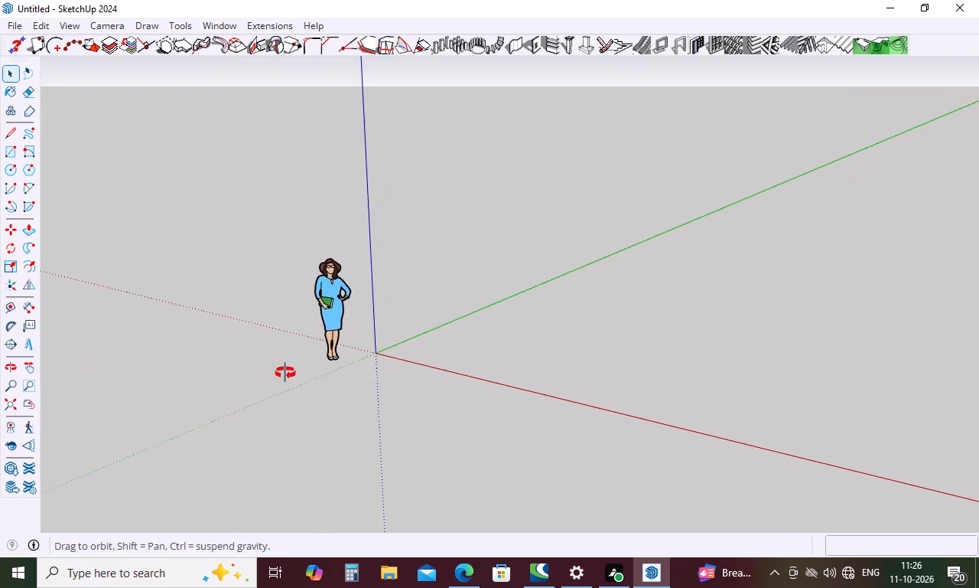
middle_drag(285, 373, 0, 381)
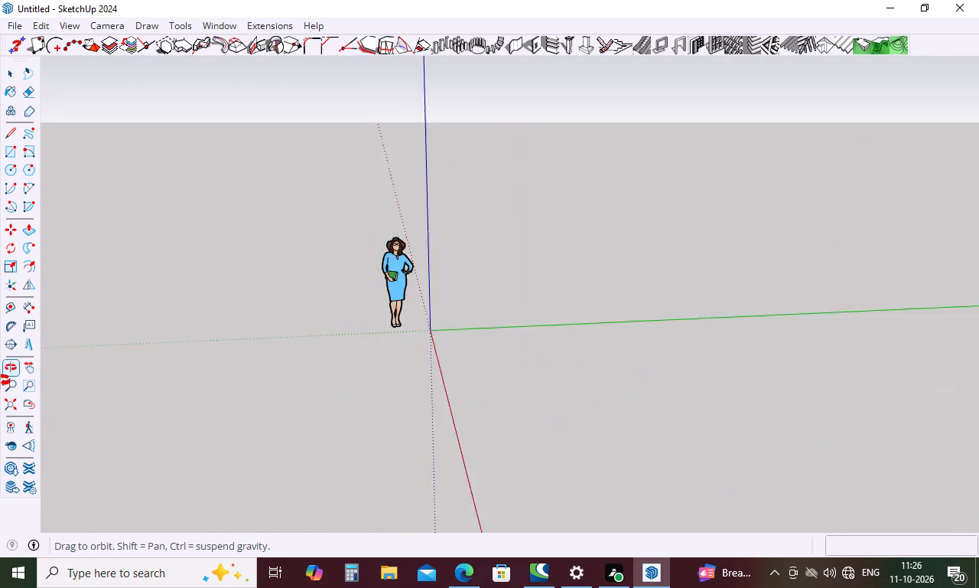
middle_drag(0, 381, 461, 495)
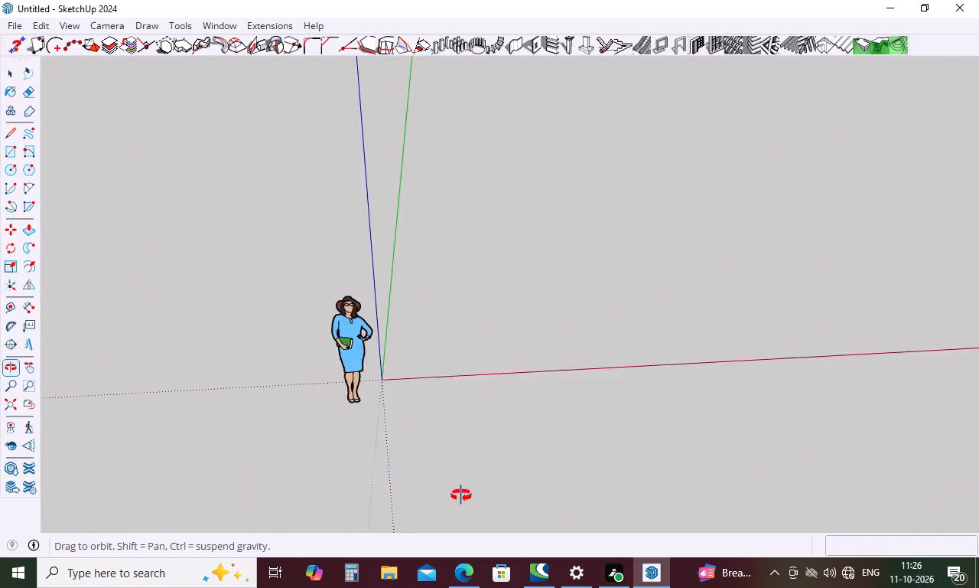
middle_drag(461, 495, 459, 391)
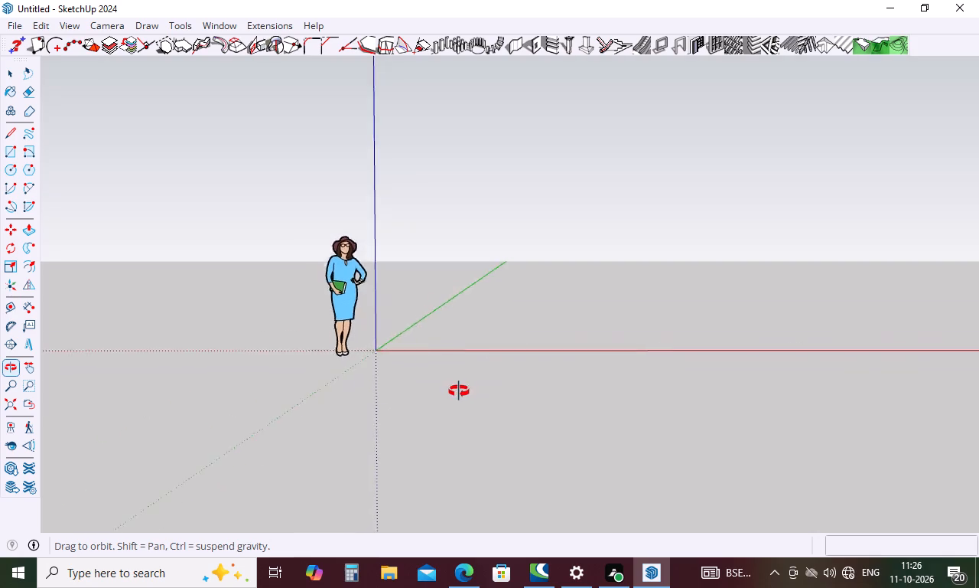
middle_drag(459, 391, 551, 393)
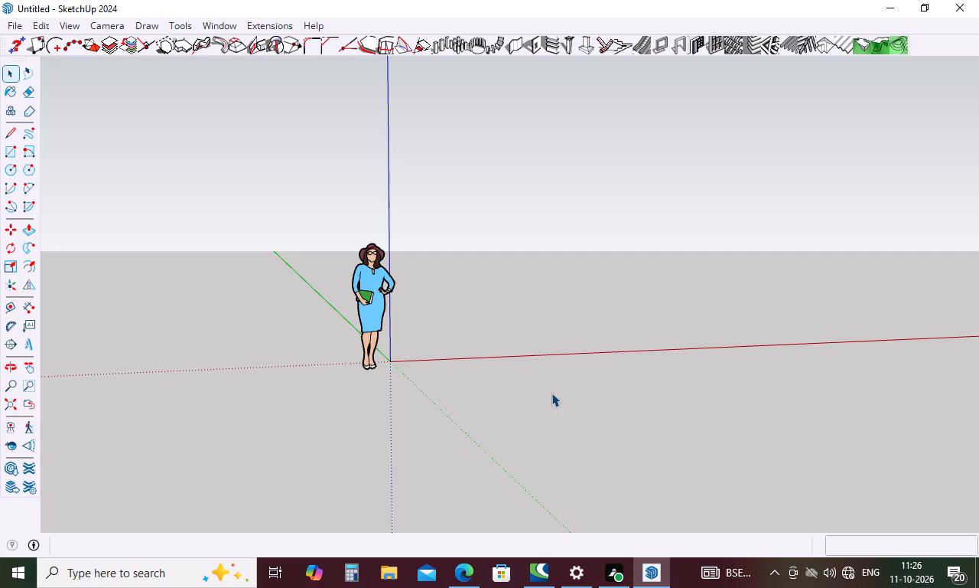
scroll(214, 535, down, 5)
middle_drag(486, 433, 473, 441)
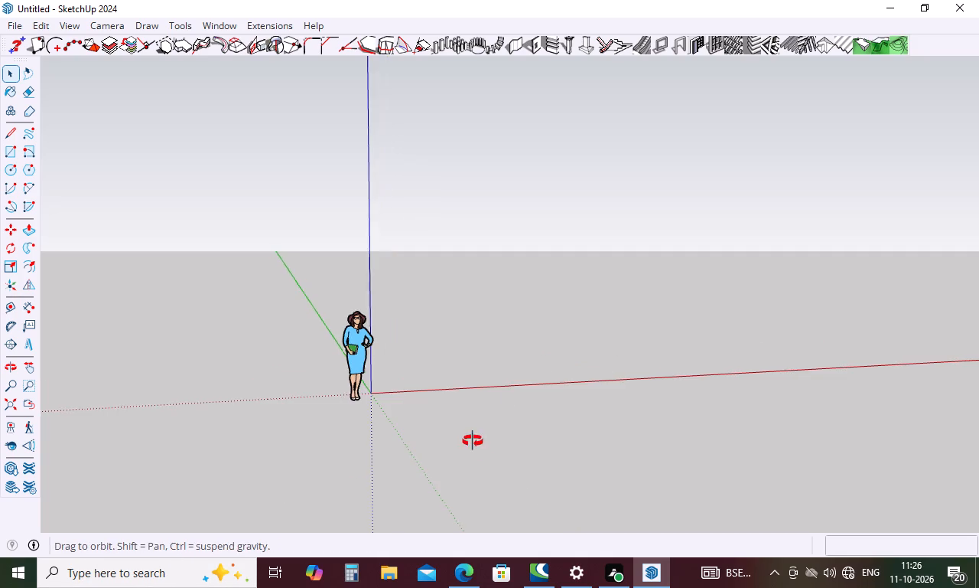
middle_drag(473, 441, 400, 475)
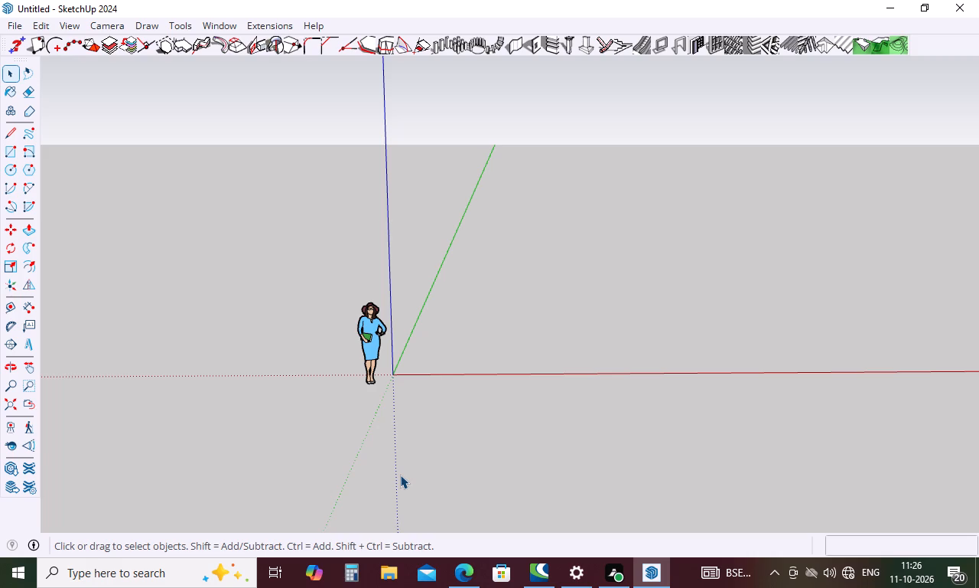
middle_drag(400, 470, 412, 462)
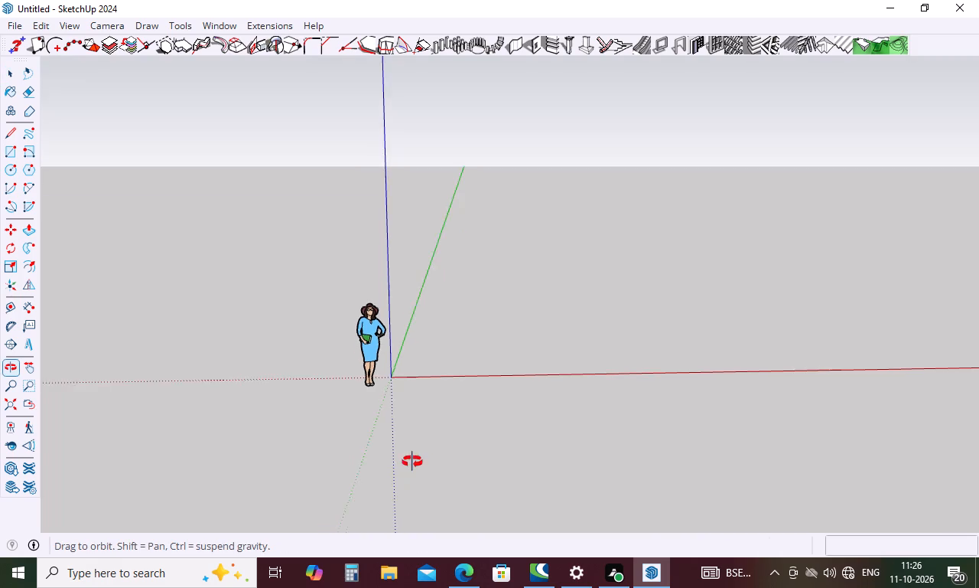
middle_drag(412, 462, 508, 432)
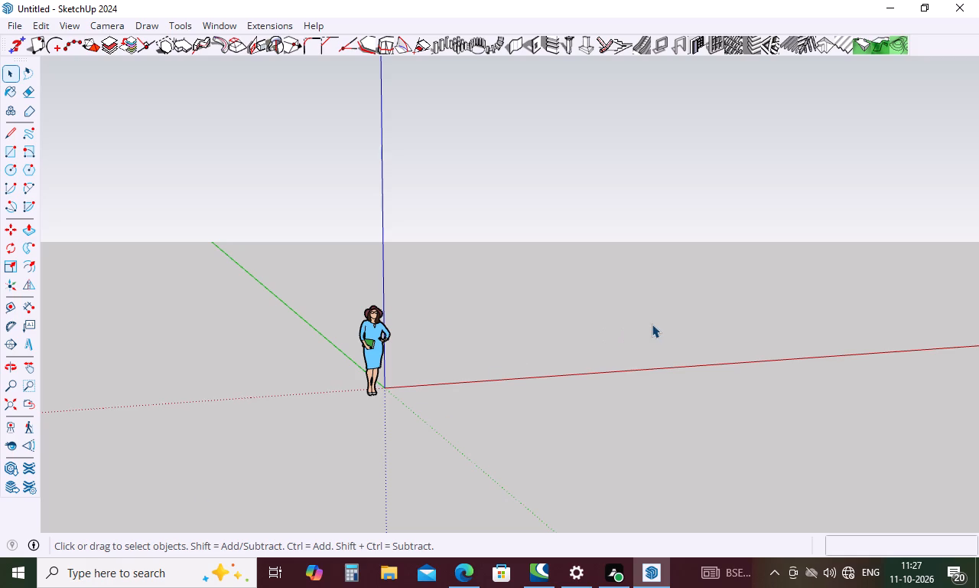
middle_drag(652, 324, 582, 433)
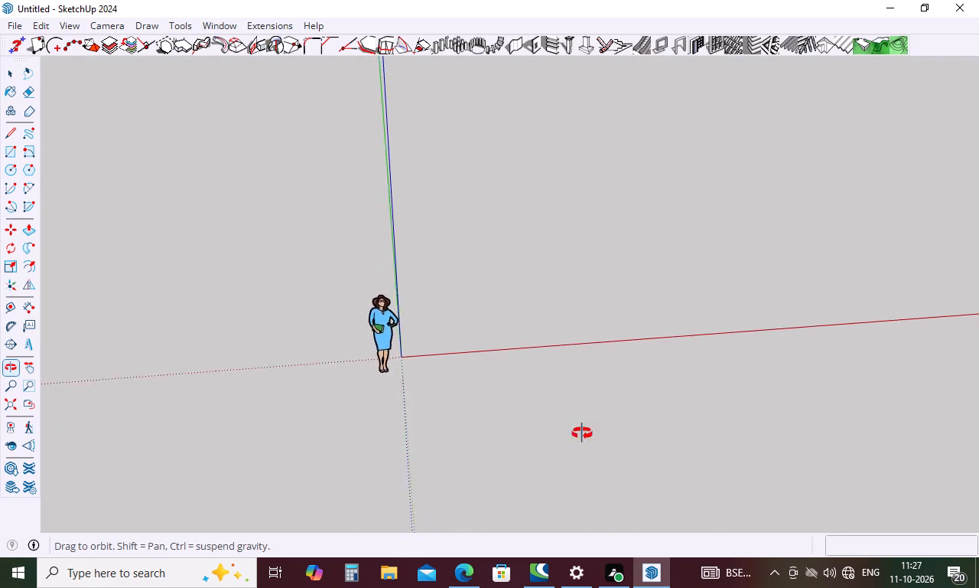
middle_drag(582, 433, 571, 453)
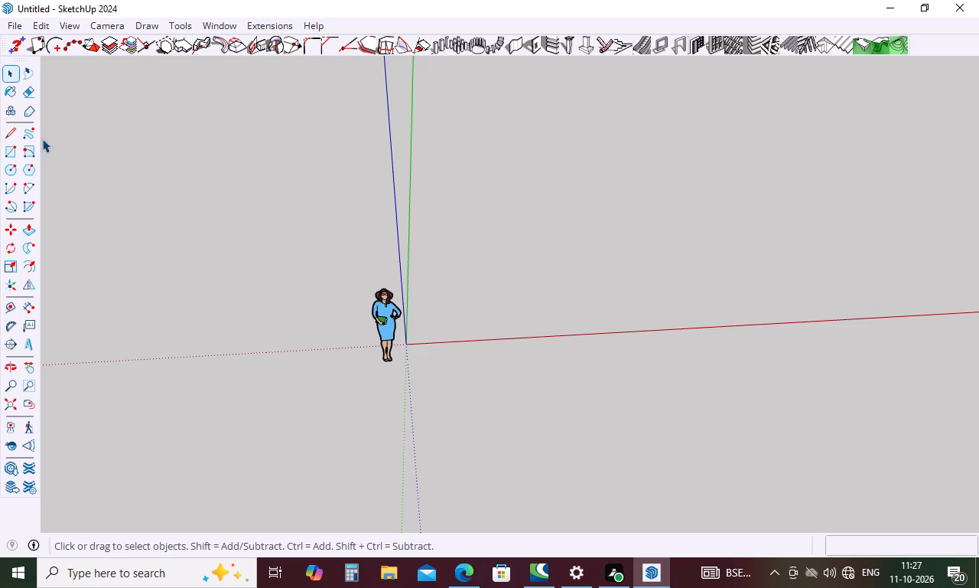
Import the WhatsApp Image 2026-10-11 at 10.30.28 floor plan from Downloads and place it flat beside the origin, about 7' 4" high.
click(18, 26)
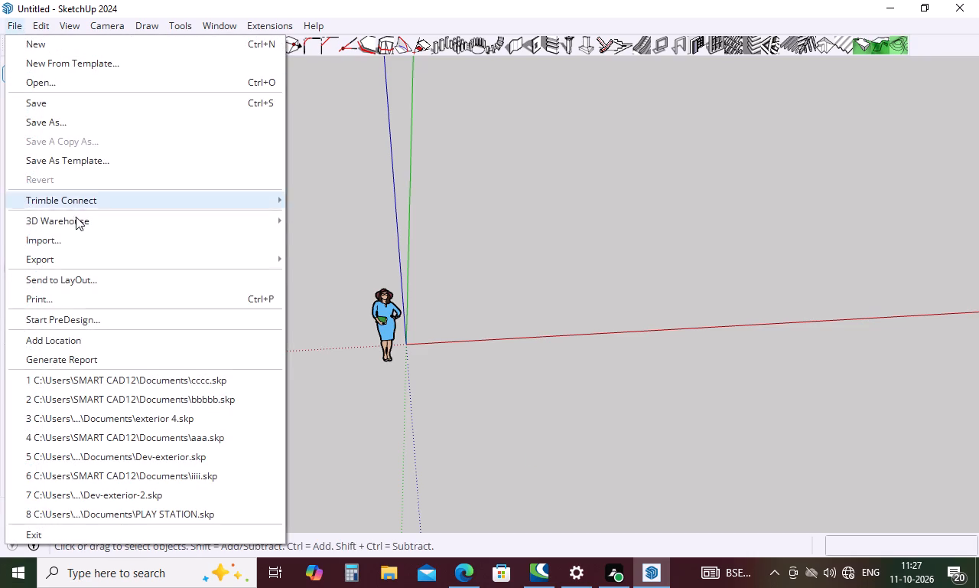
click(80, 246)
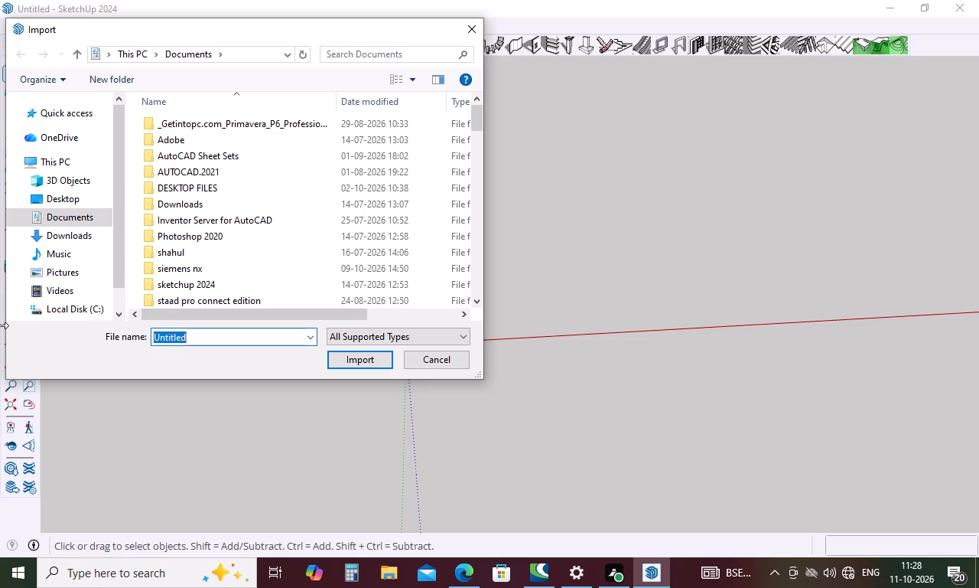
click(64, 231)
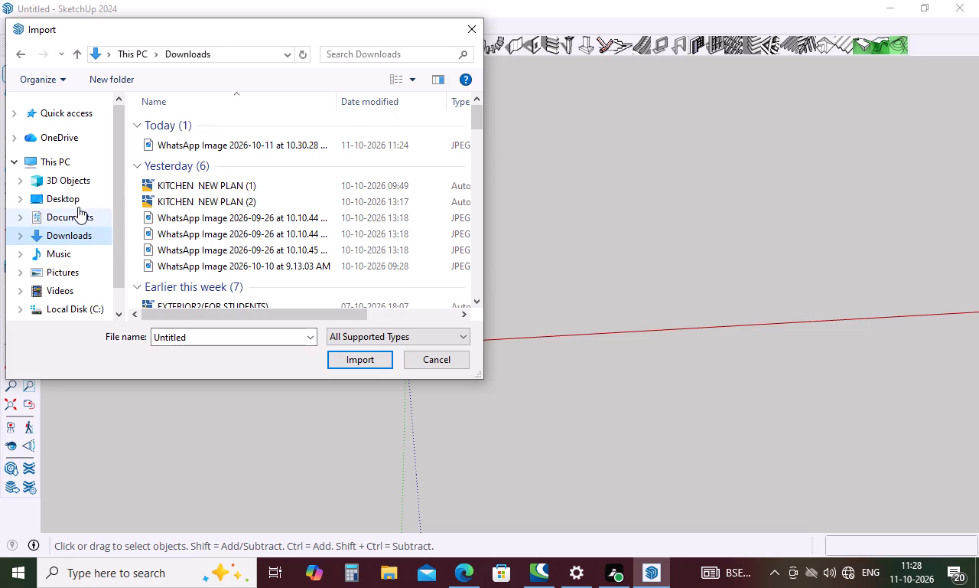
click(169, 144)
click(350, 410)
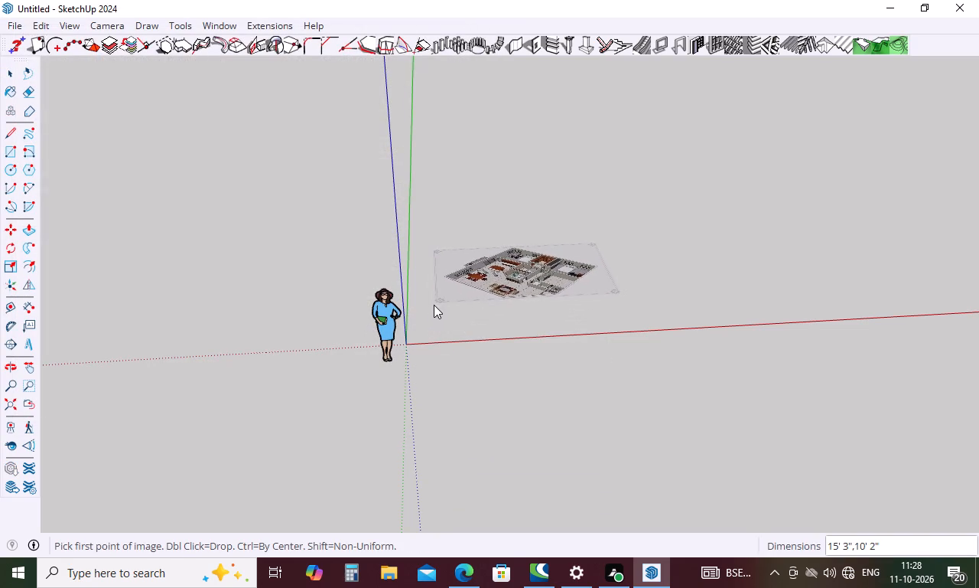
click(430, 308)
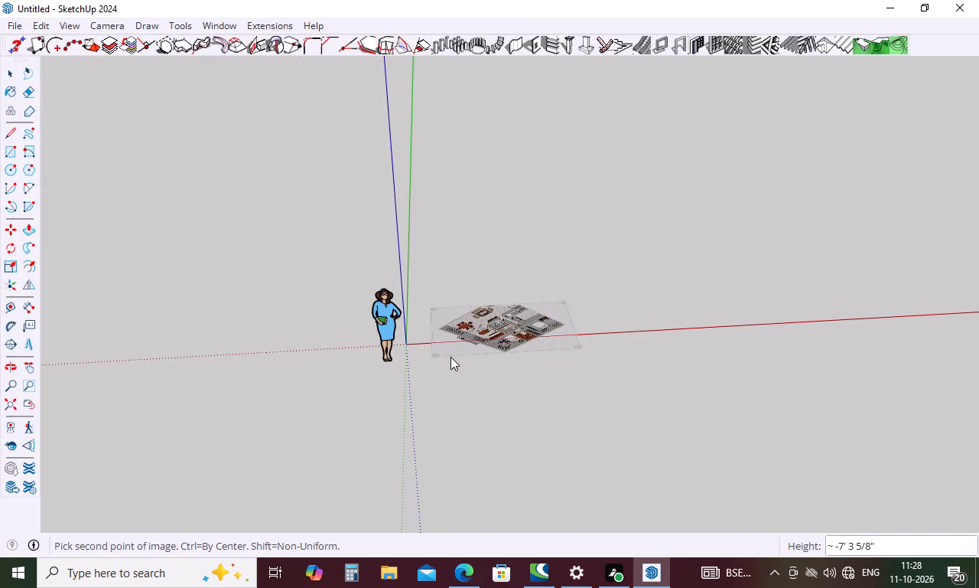
click(450, 357)
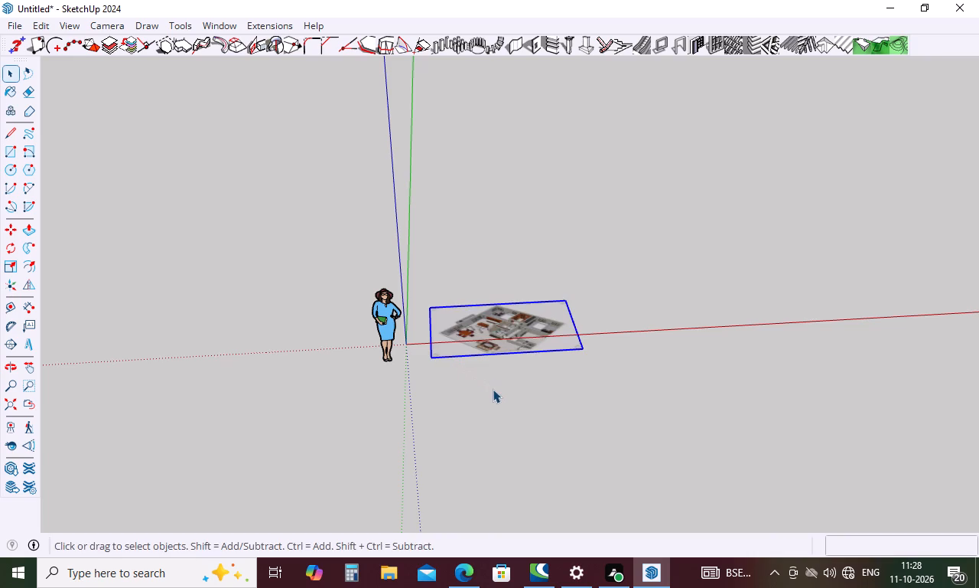
key(space)
Rotate the floor plan image 90 degrees about the red axis from its front corner so it stands upright.
middle_drag(577, 376, 589, 556)
scroll(545, 322, up, 6)
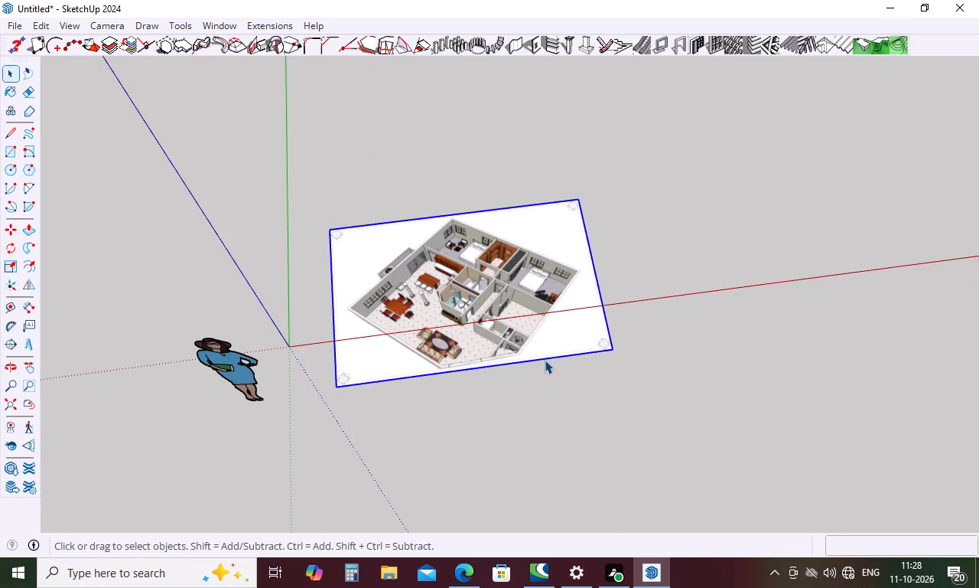
scroll(580, 340, up, 3)
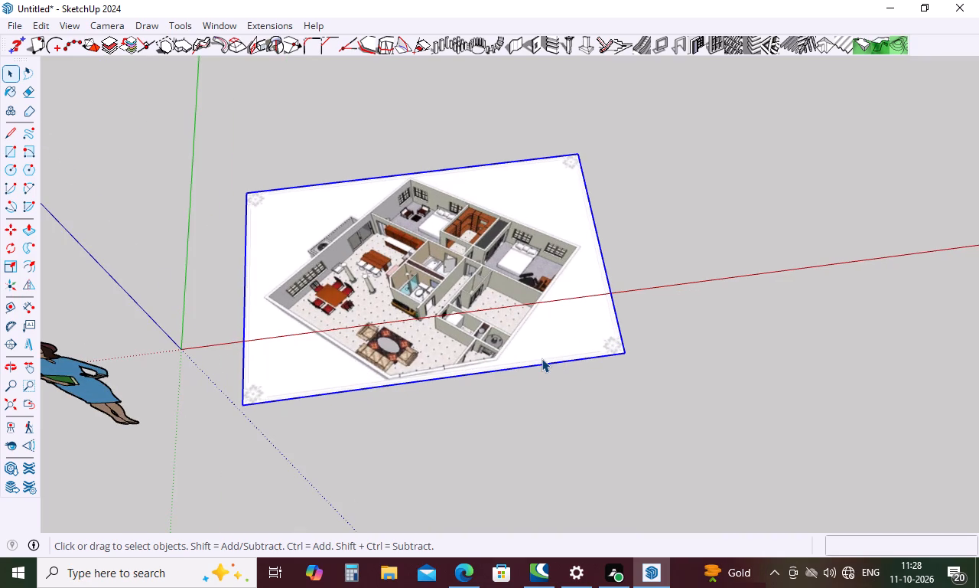
key(q)
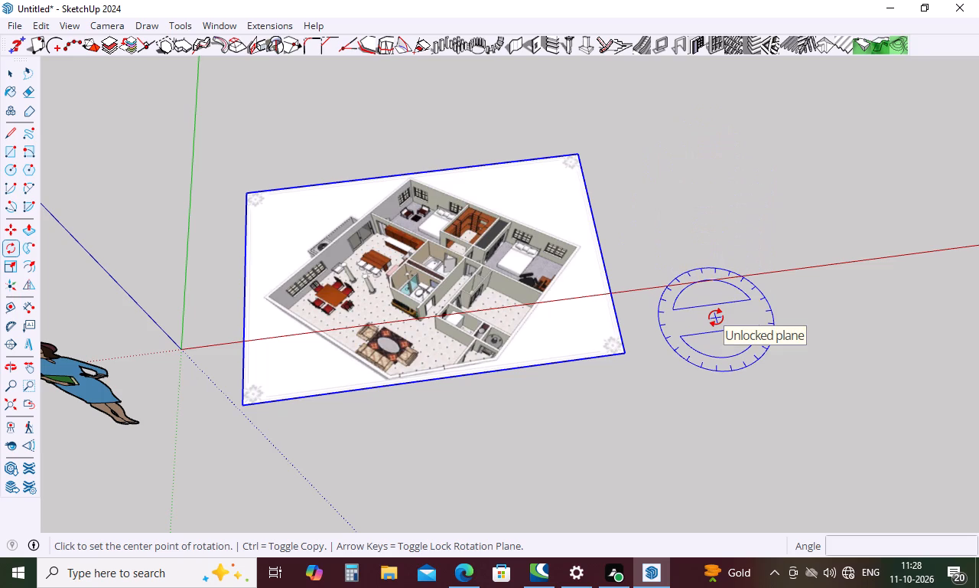
middle_drag(722, 335, 456, 81)
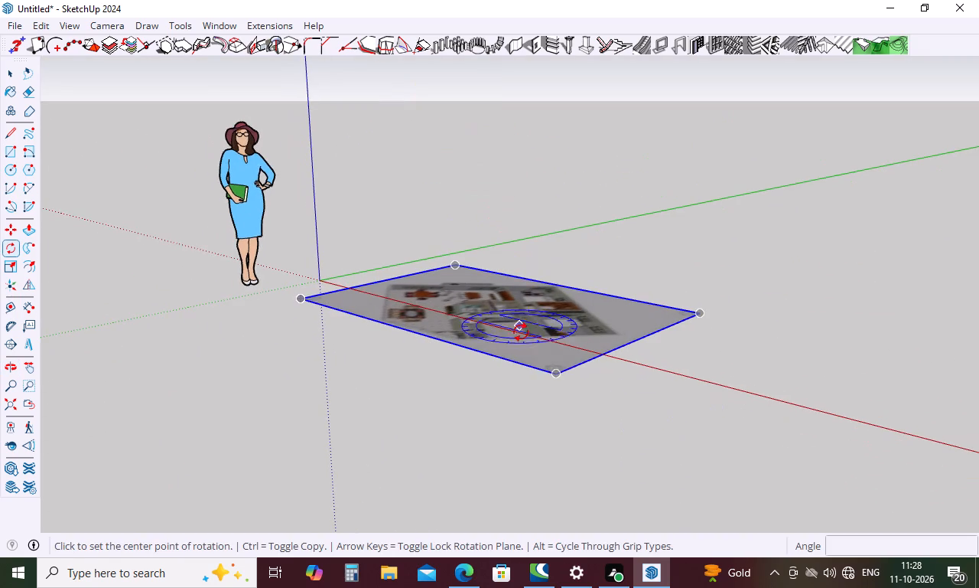
key(Down)
key(Down)
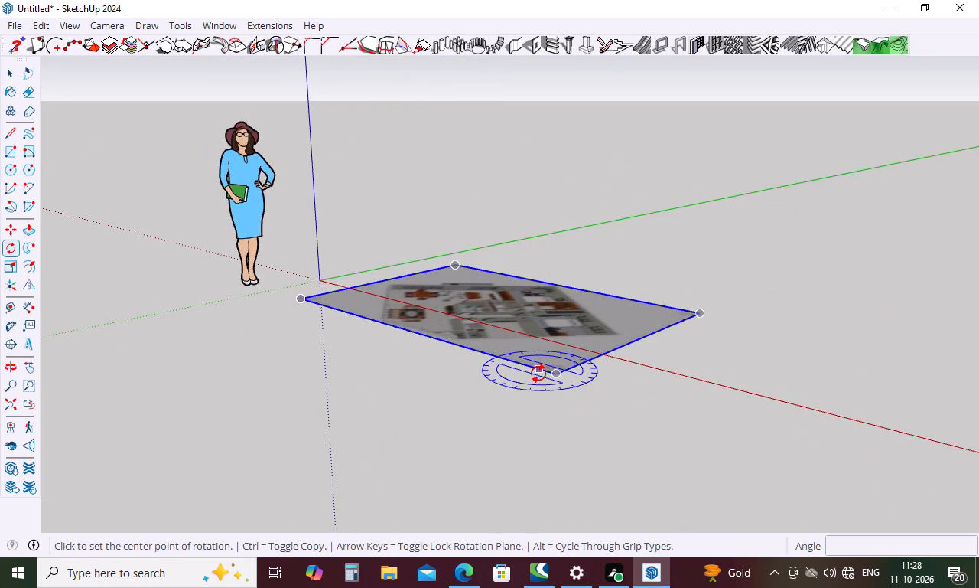
key(Up)
key(Up)
key(Left)
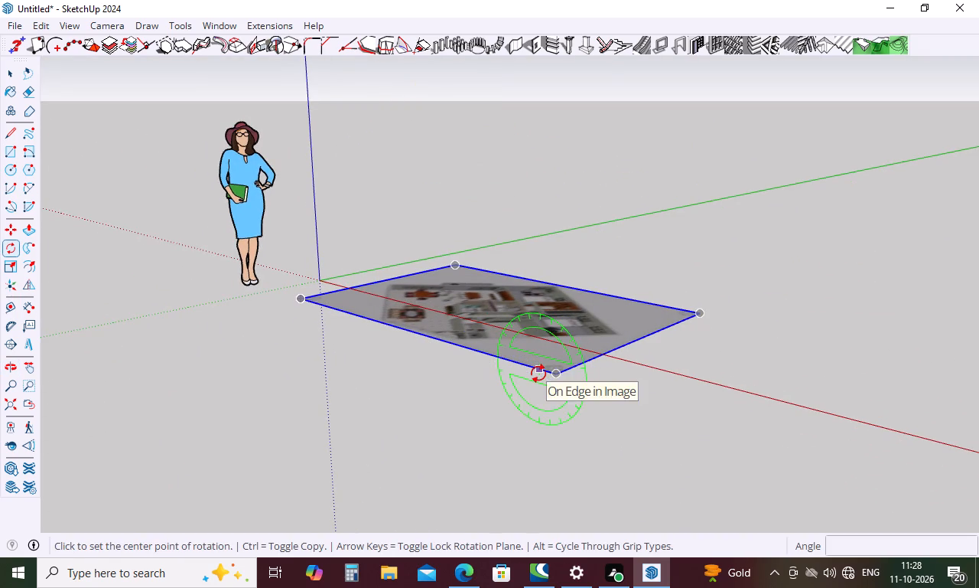
key(Right)
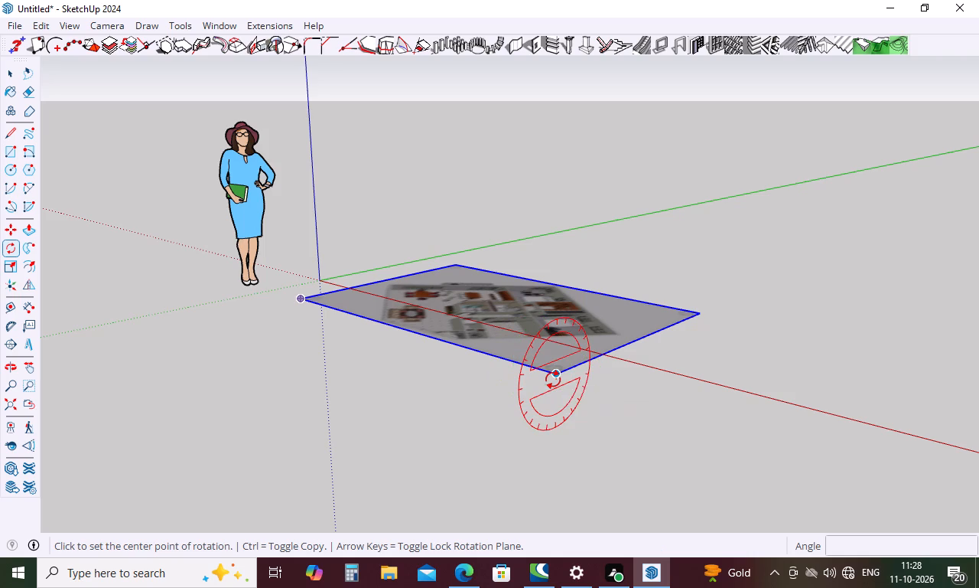
click(557, 374)
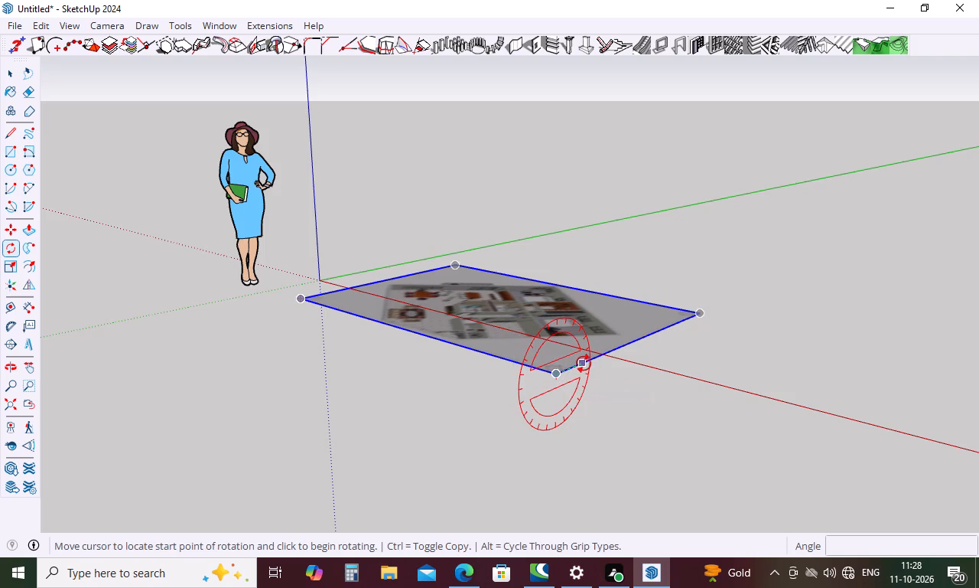
click(591, 359)
click(561, 308)
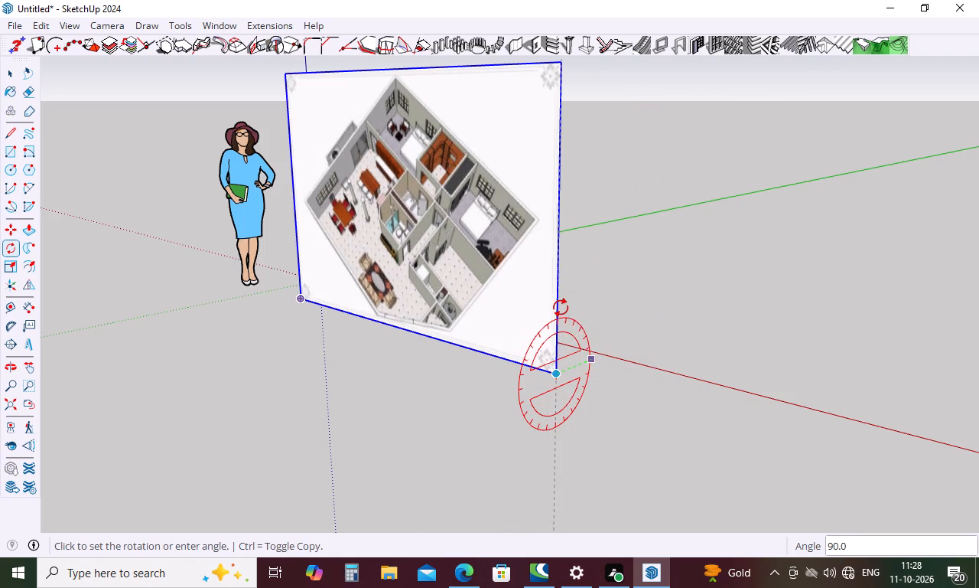
Move the upright floor plan image by its lower corner beside the figure onto the axes origin.
scroll(664, 364, down, 5)
middle_drag(665, 364, 930, 334)
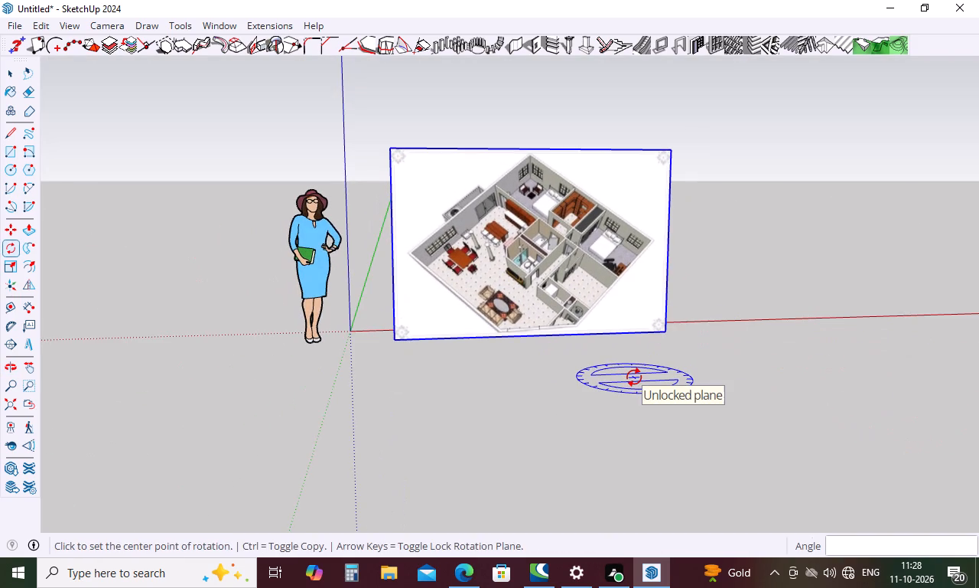
key(m)
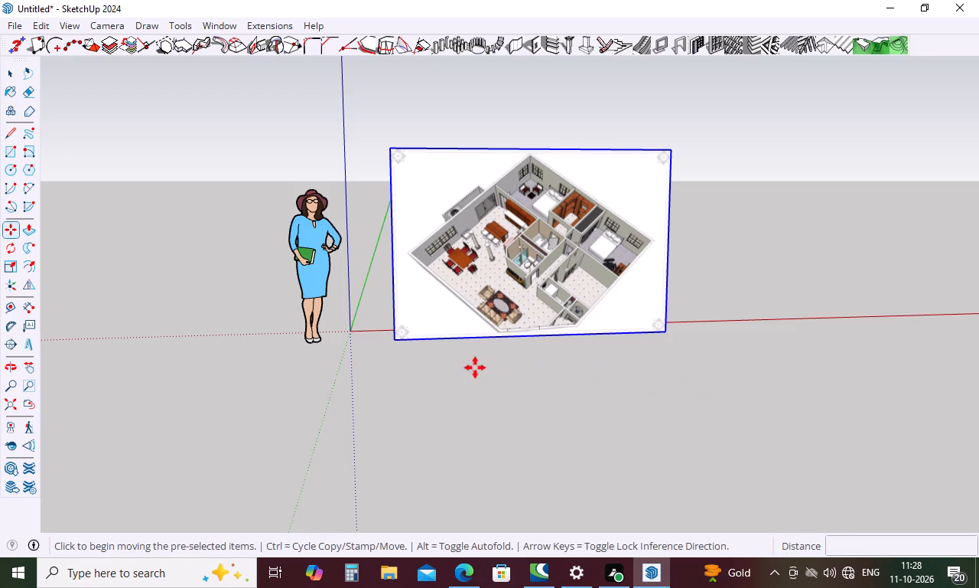
click(394, 341)
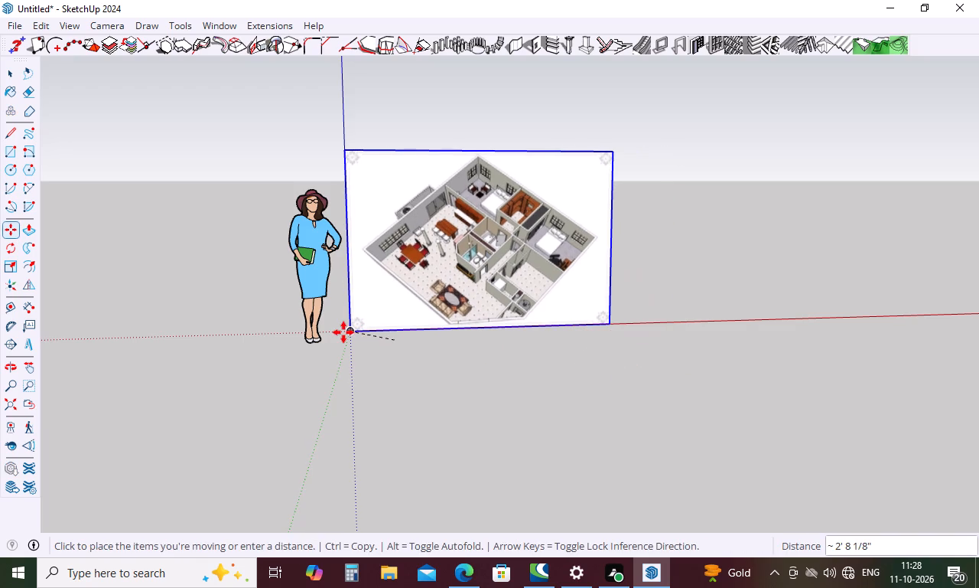
click(343, 332)
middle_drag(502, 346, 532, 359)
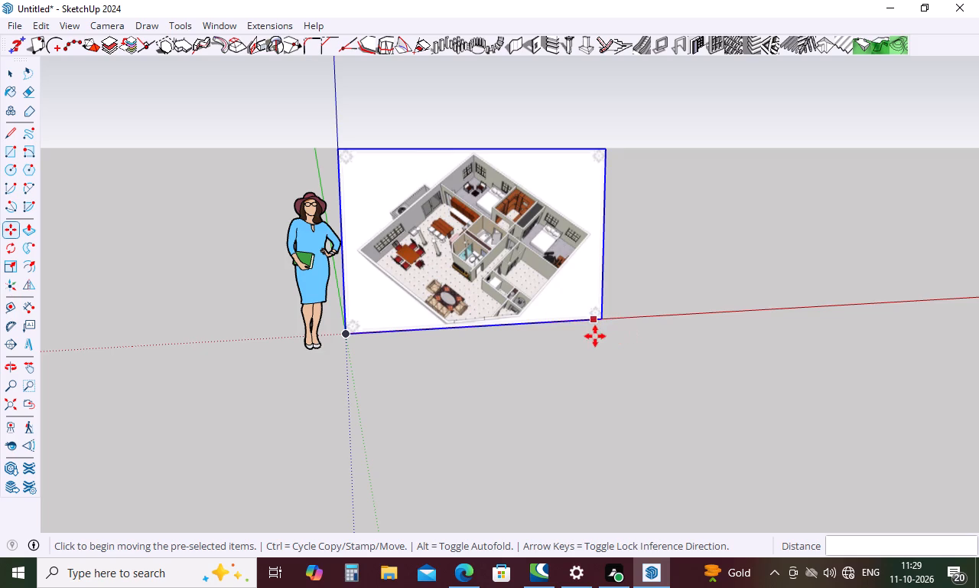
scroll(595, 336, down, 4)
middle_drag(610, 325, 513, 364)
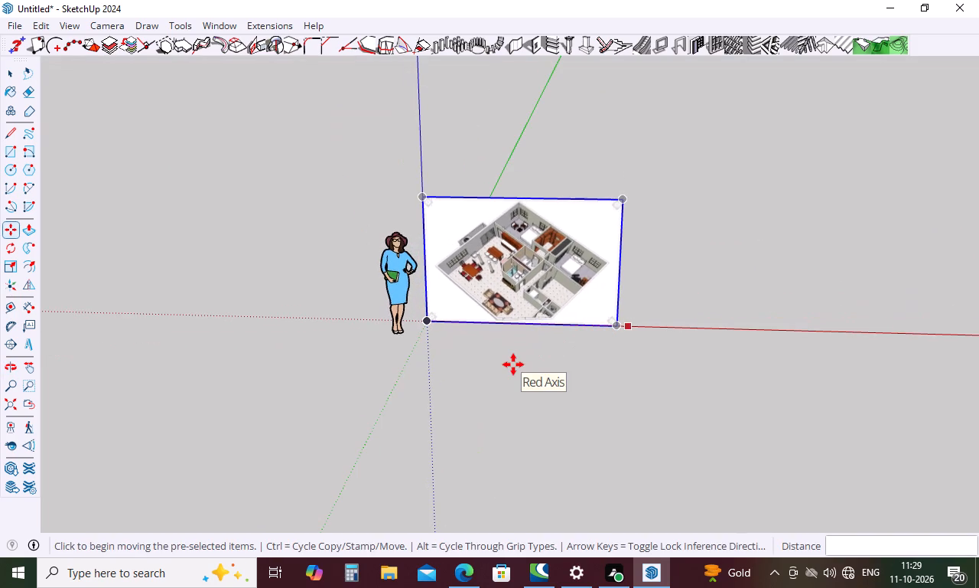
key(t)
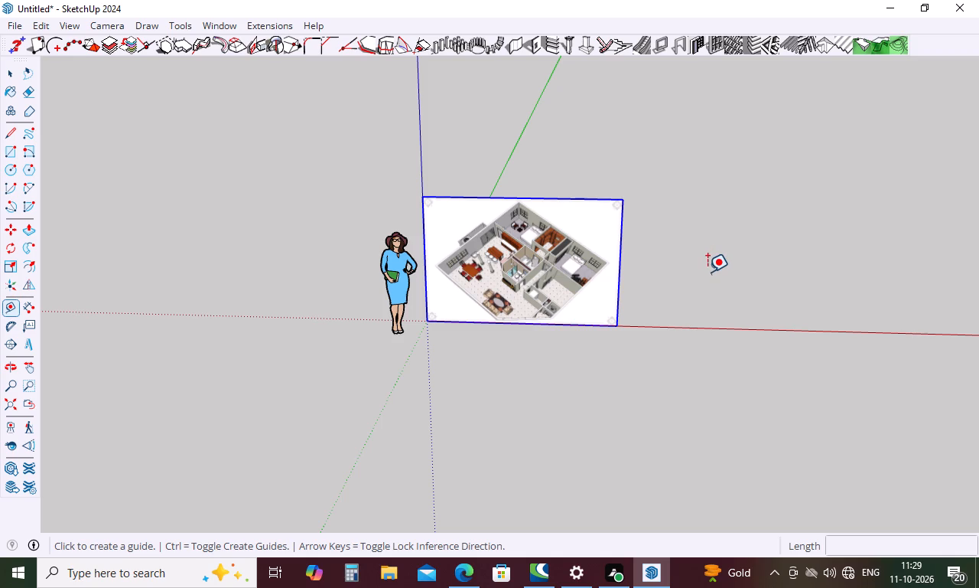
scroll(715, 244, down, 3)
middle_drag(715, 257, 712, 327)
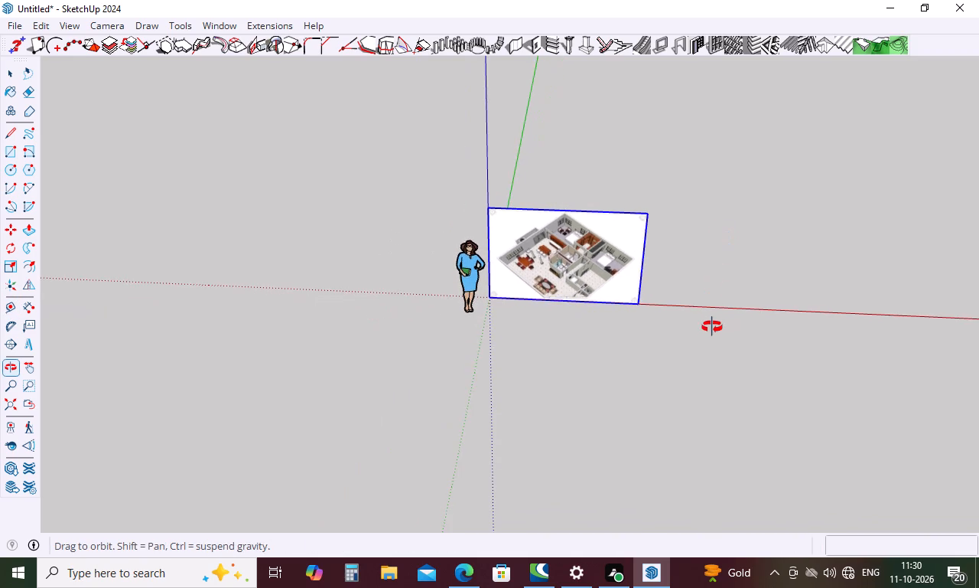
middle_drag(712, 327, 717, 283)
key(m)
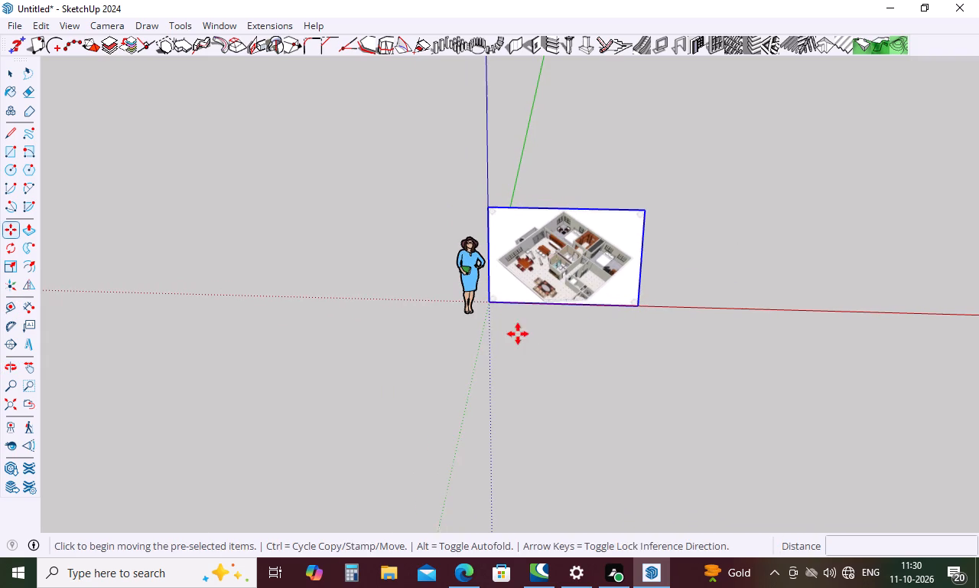
Move the upright floor plan image by its lower corner from the origin out along the red axis, clear of the figure.
click(486, 307)
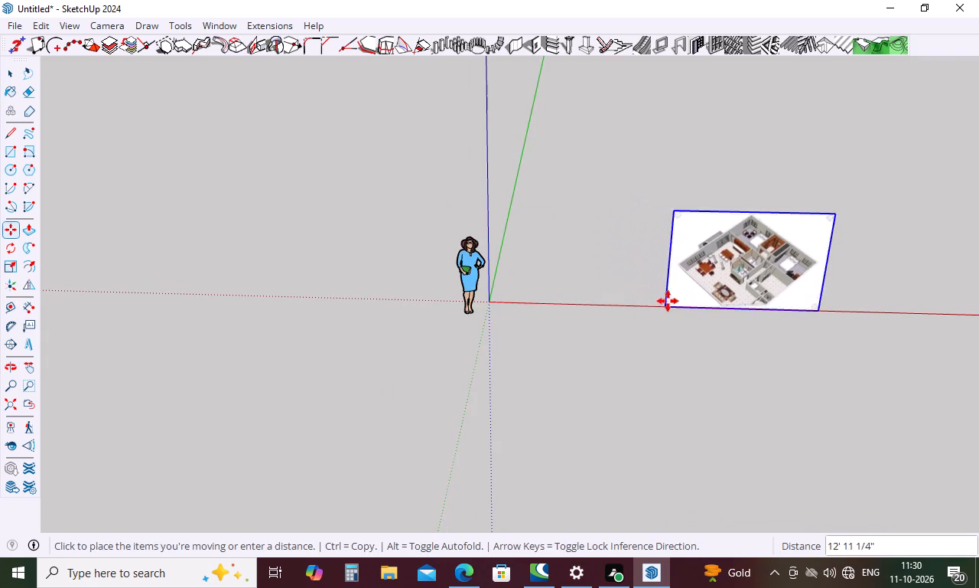
click(688, 307)
Examine the room layout, walls and openings in the floor plan image.
scroll(833, 288, up, 5)
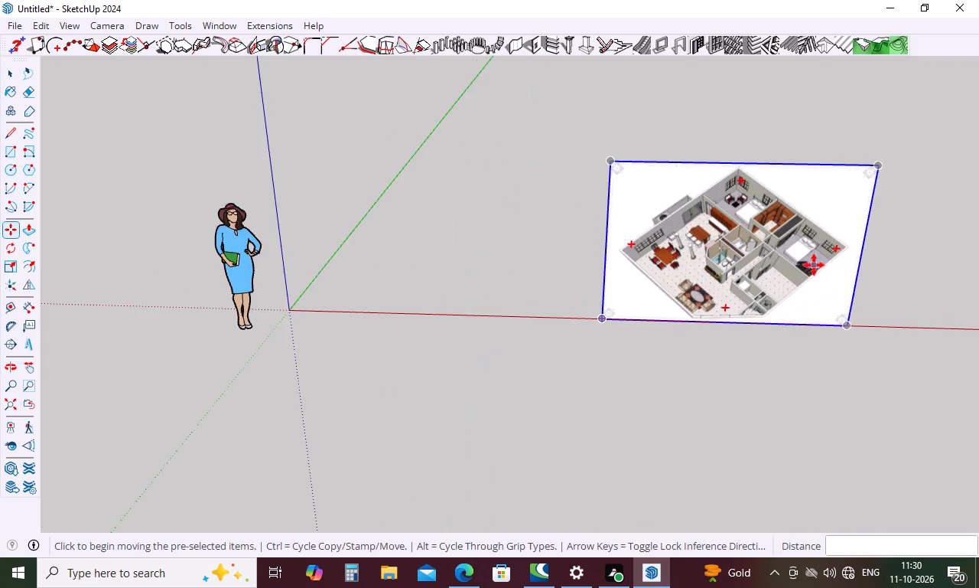
scroll(814, 264, up, 10)
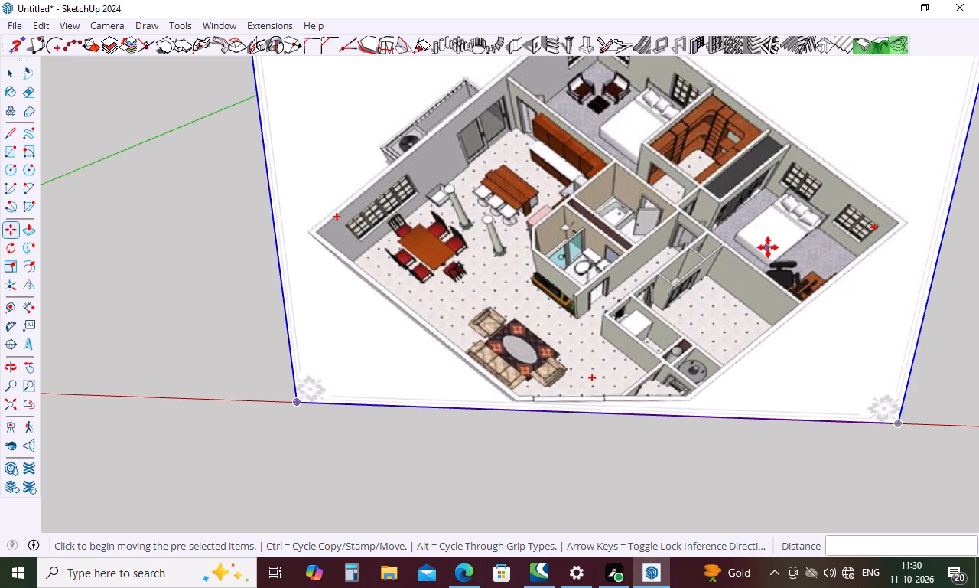
scroll(767, 256, down, 3)
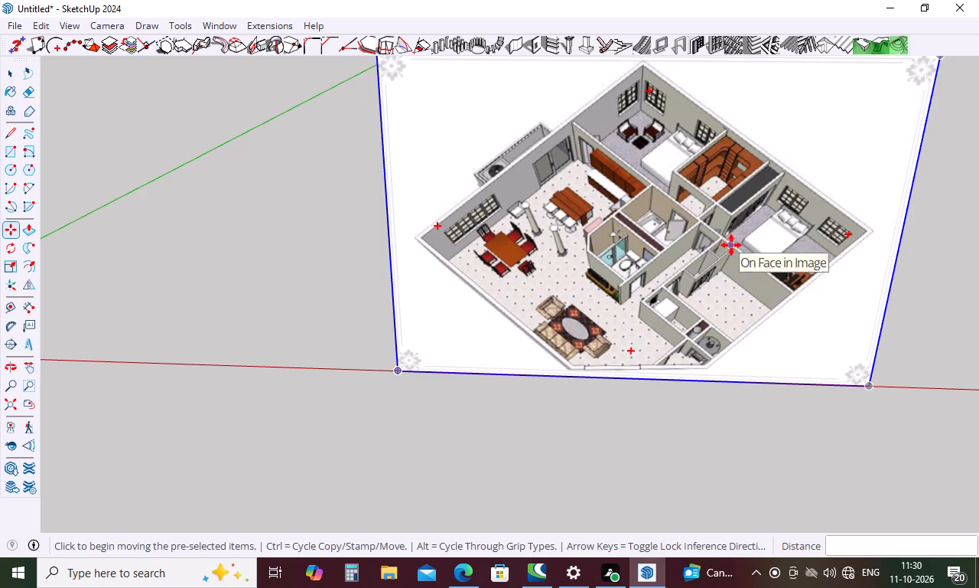
scroll(735, 235, up, 10)
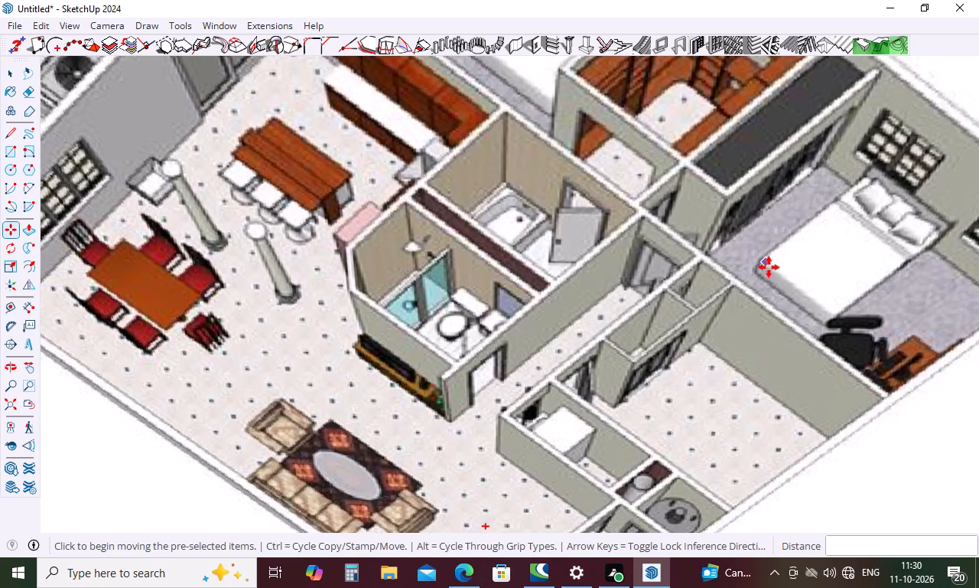
scroll(790, 273, down, 4)
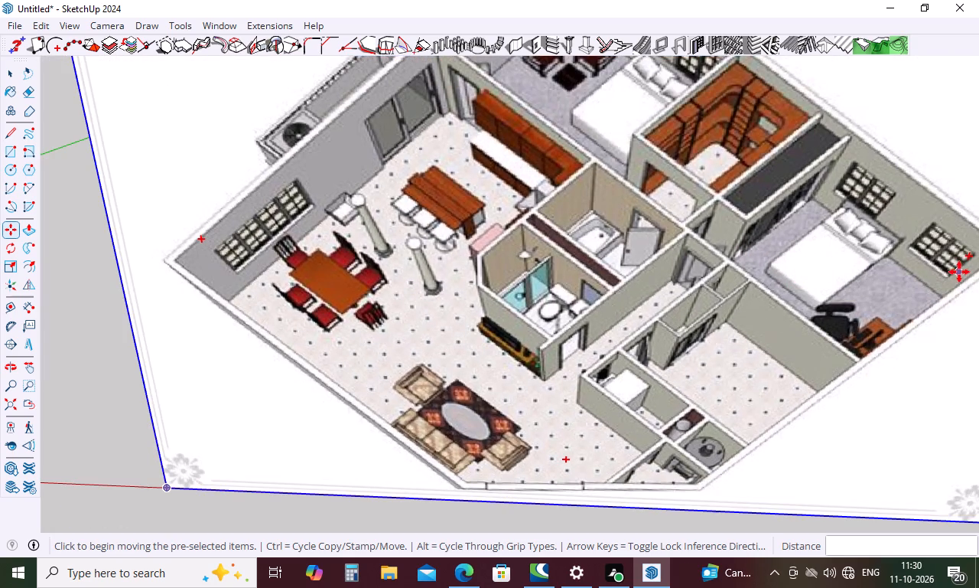
scroll(942, 276, down, 8)
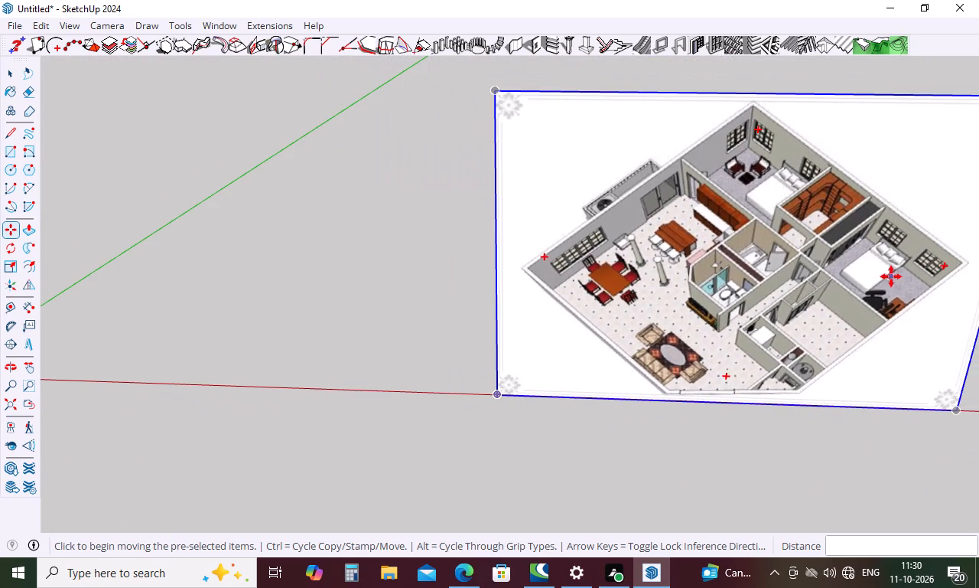
middle_drag(851, 295, 880, 266)
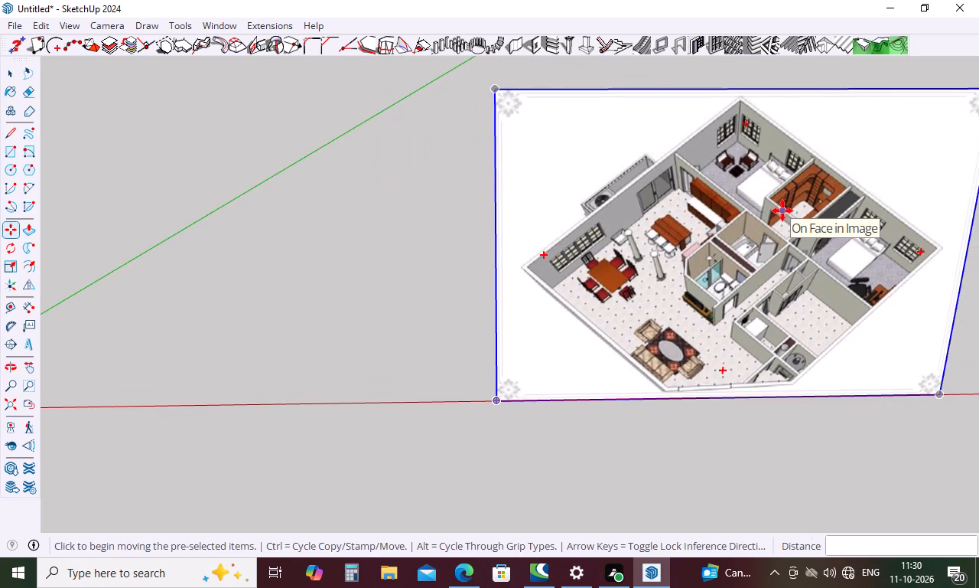
scroll(711, 207, down, 5)
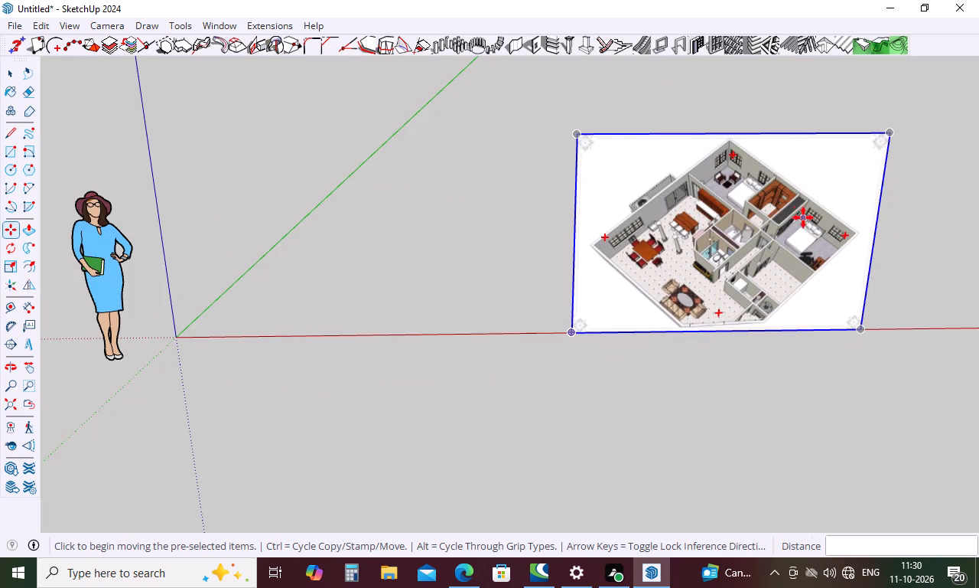
scroll(798, 203, down, 5)
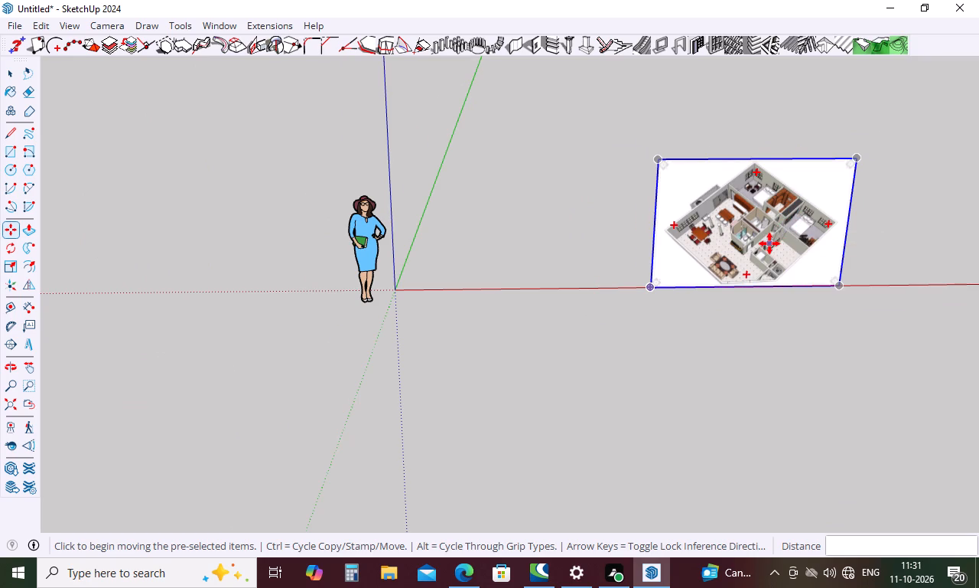
scroll(769, 243, up, 4)
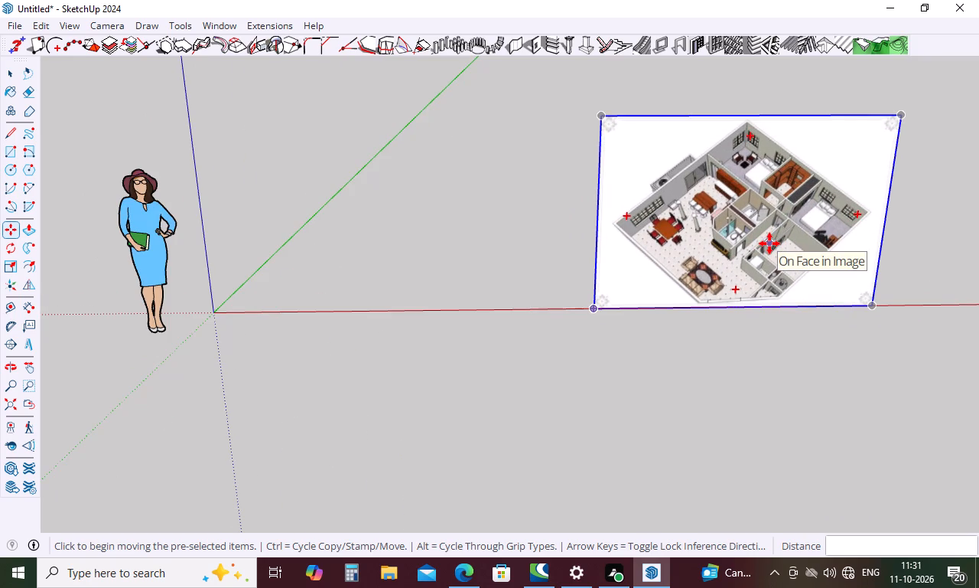
Create two Tape Measure guides, one offset 30' from the green axis and one offset 30' from the red axis.
key(t)
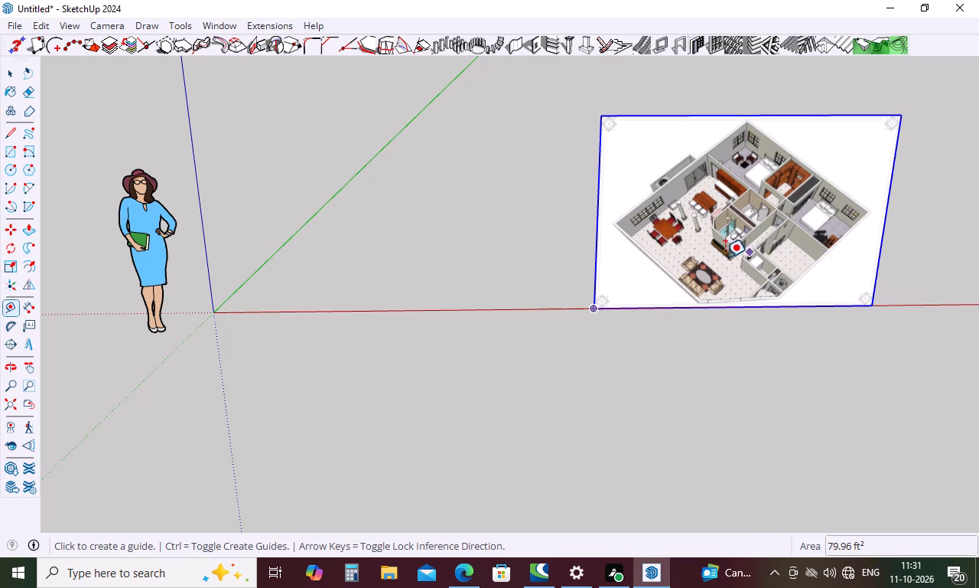
click(311, 213)
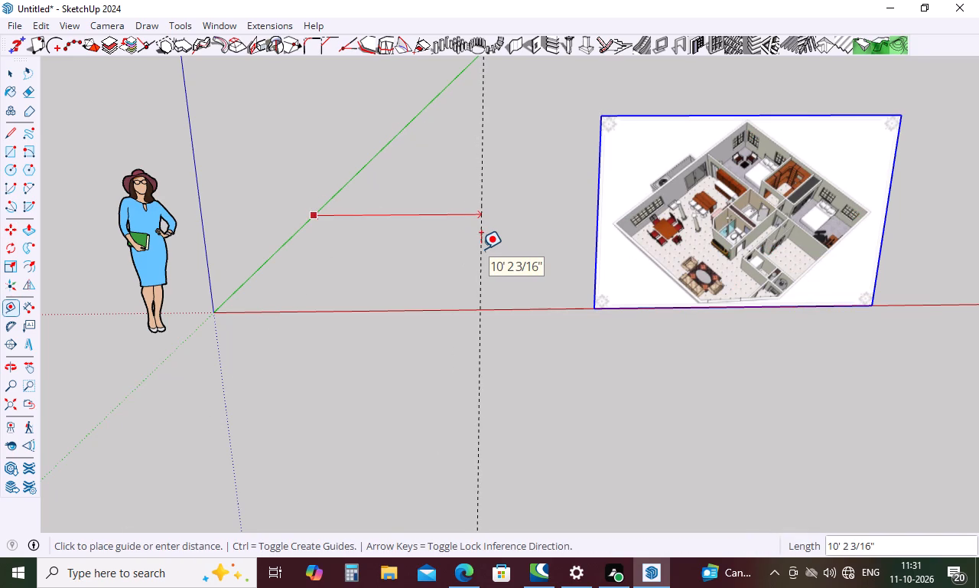
text(30')
key(Return)
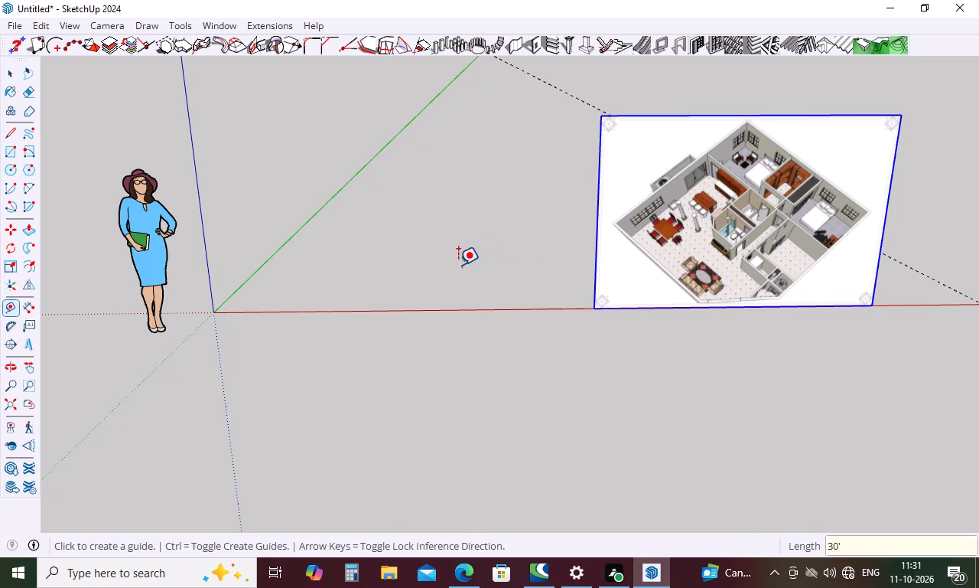
click(452, 306)
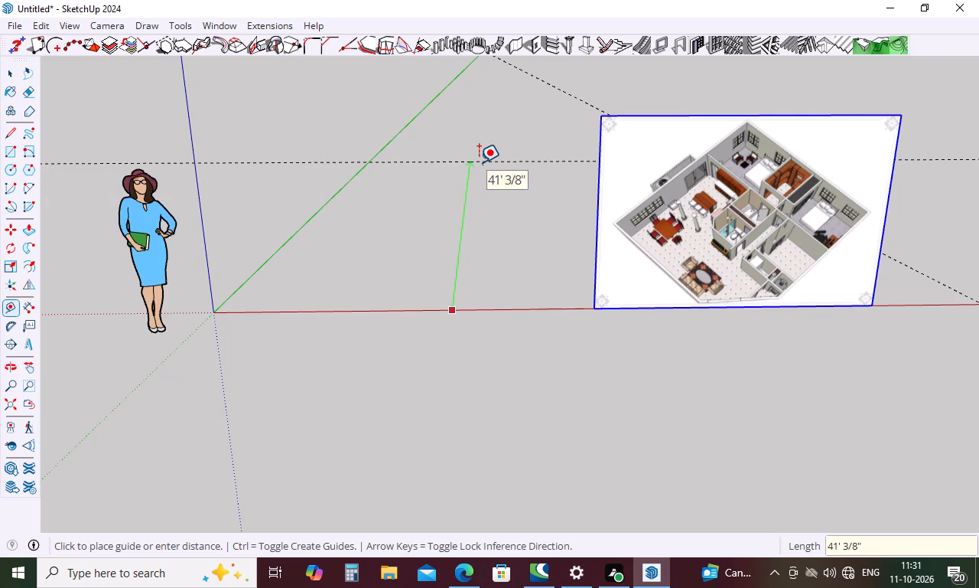
key(3)
key(0)
key(apostrophe)
key(Return)
middle_drag(509, 197, 509, 201)
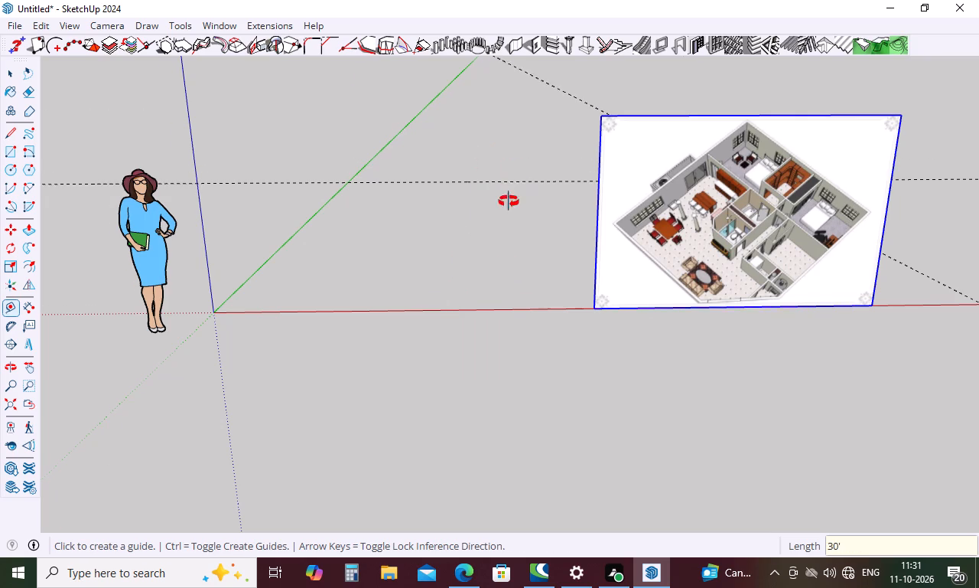
middle_drag(509, 201, 497, 397)
scroll(483, 264, down, 11)
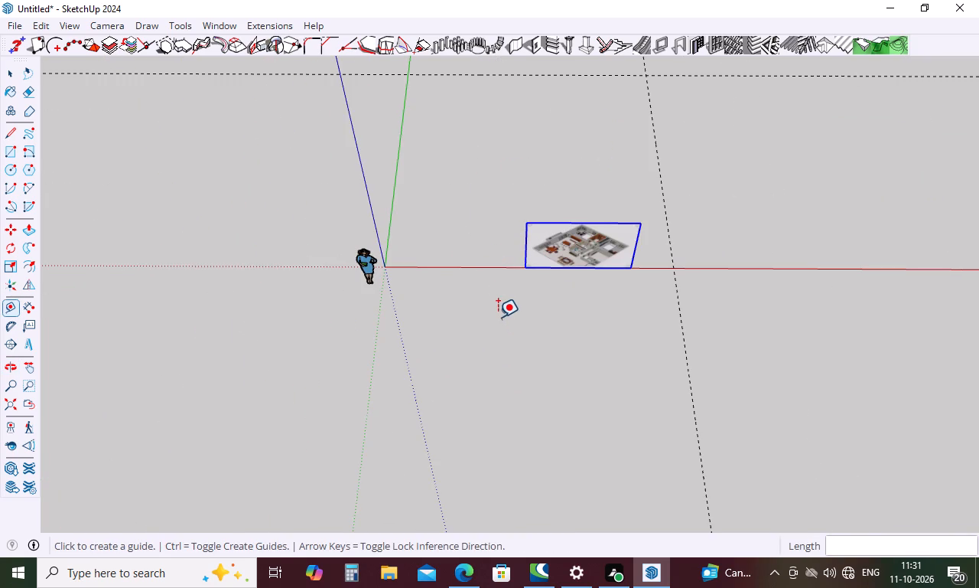
key(Escape)
Move the floor plan image about 19' farther along the red axis, past the 30' guide, with its base on the axis.
key(m)
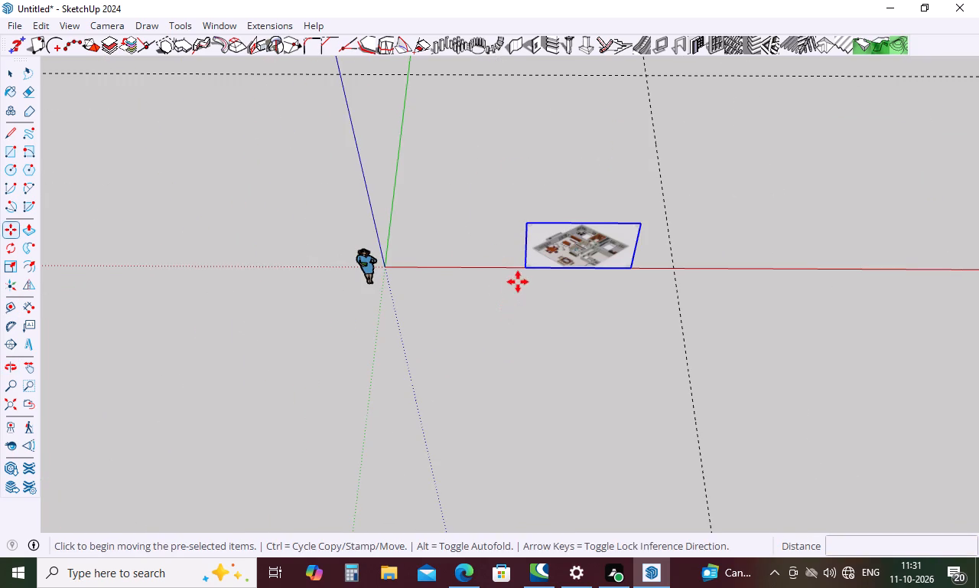
click(522, 273)
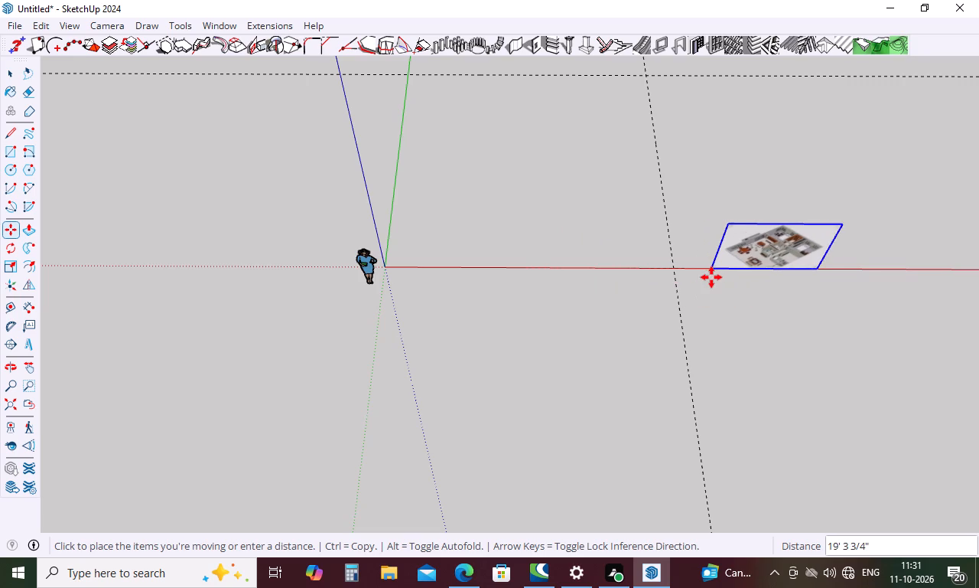
click(712, 279)
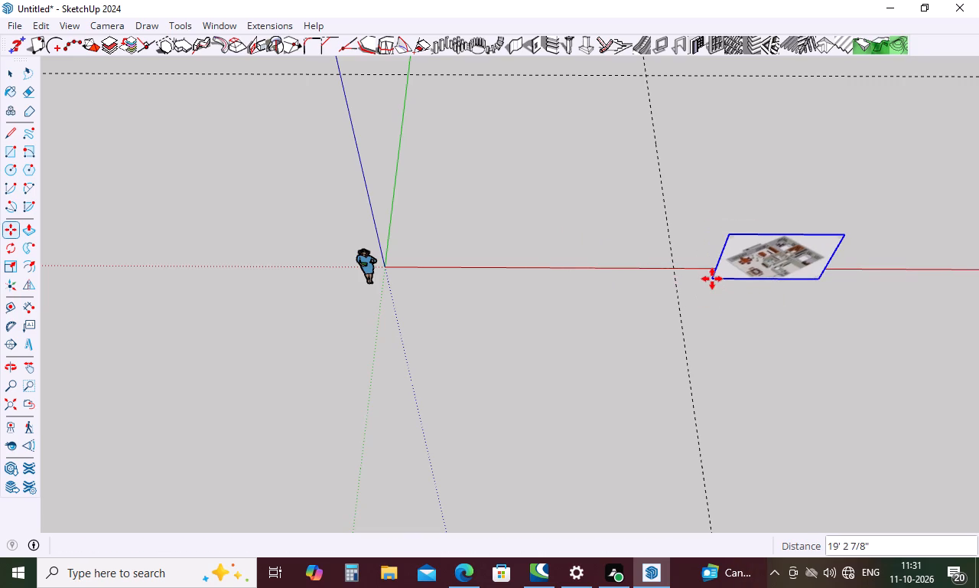
click(712, 281)
click(712, 268)
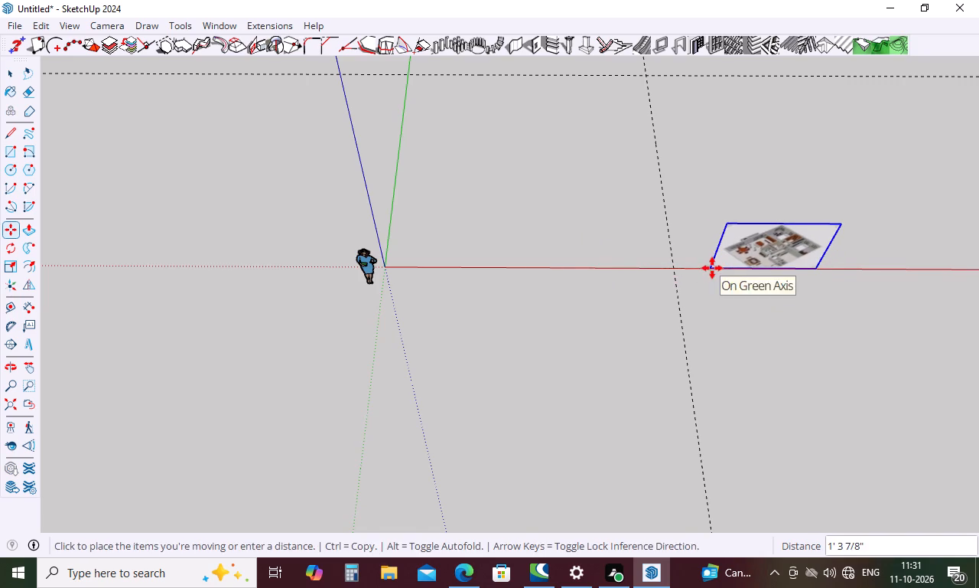
middle_drag(711, 318, 711, 237)
scroll(591, 100, up, 4)
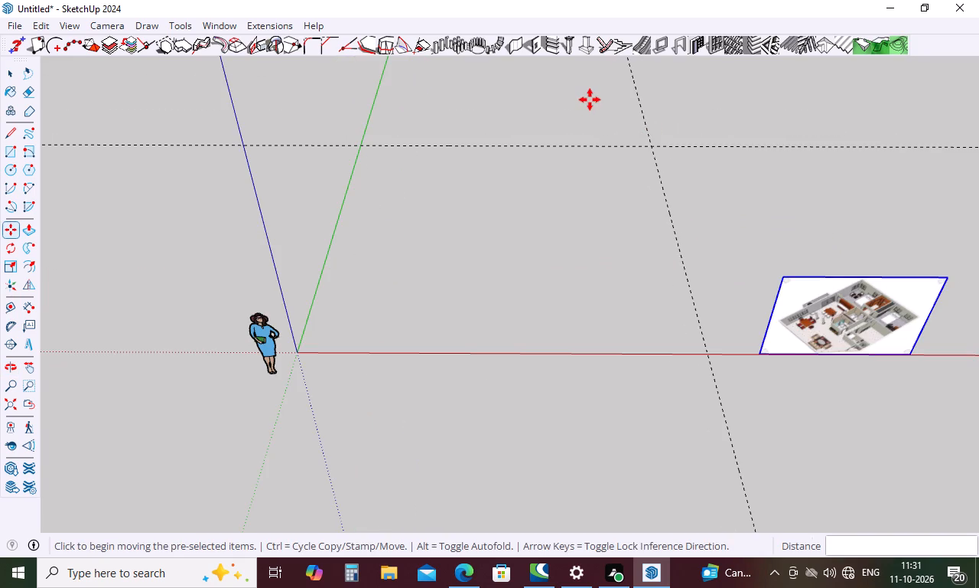
key(Escape)
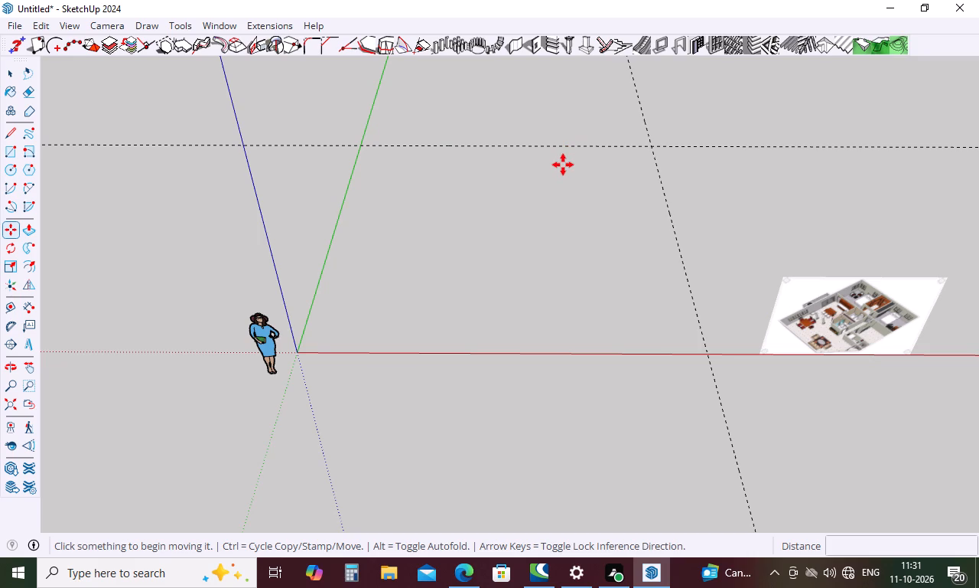
Create a guide parallel to the one 30' from the green axis, offset 9" inward from it toward the green axis.
scroll(909, 322, up, 6)
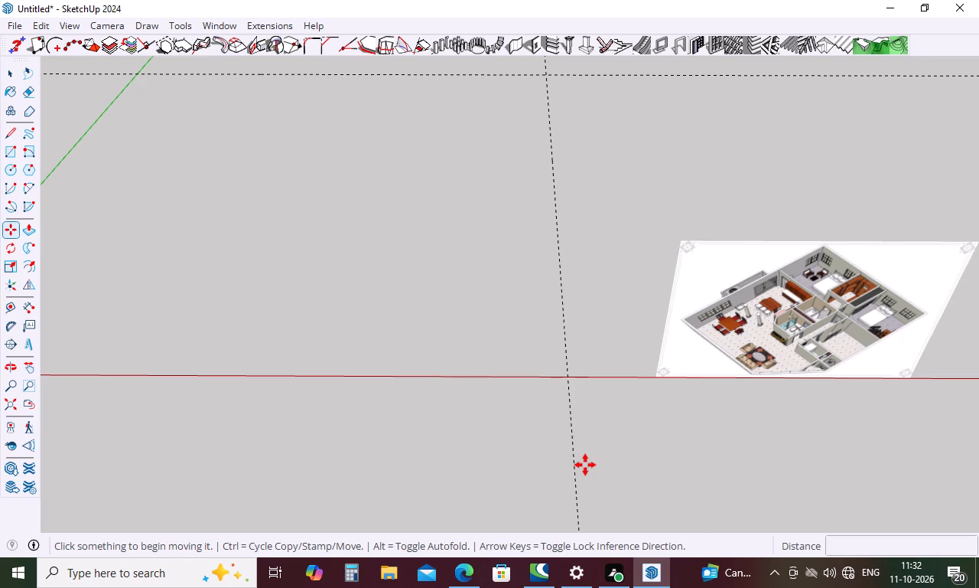
scroll(585, 465, down, 3)
middle_drag(704, 410, 698, 318)
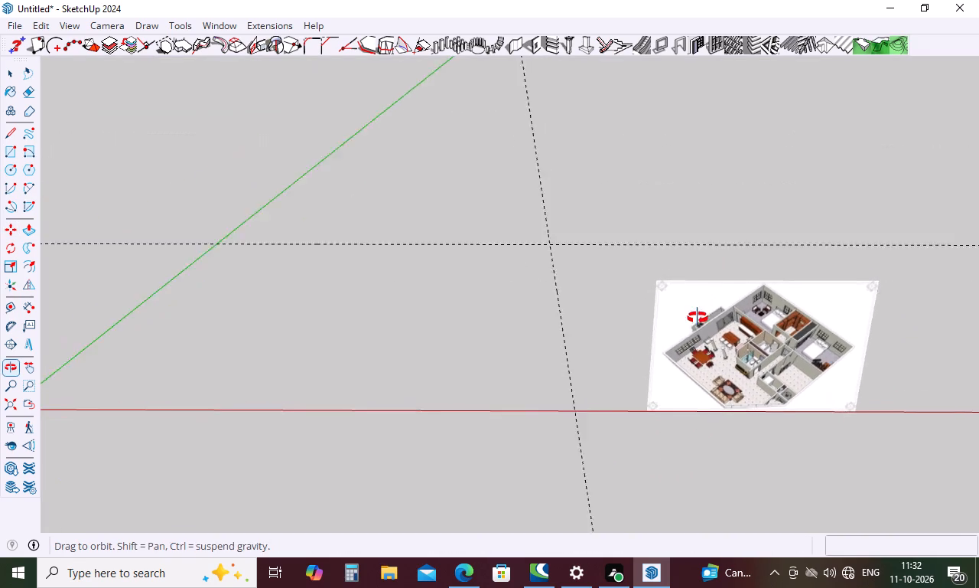
middle_drag(698, 318, 696, 260)
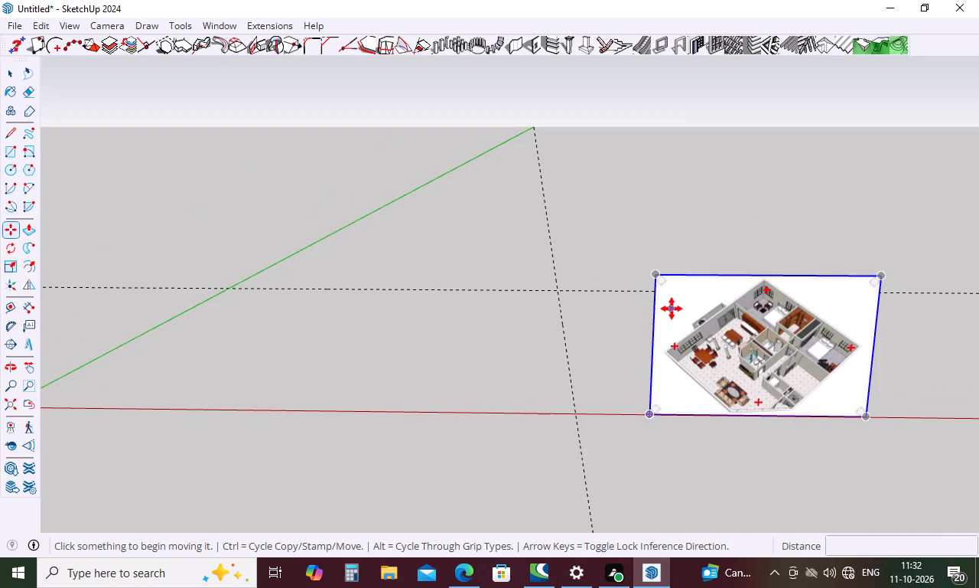
key(t)
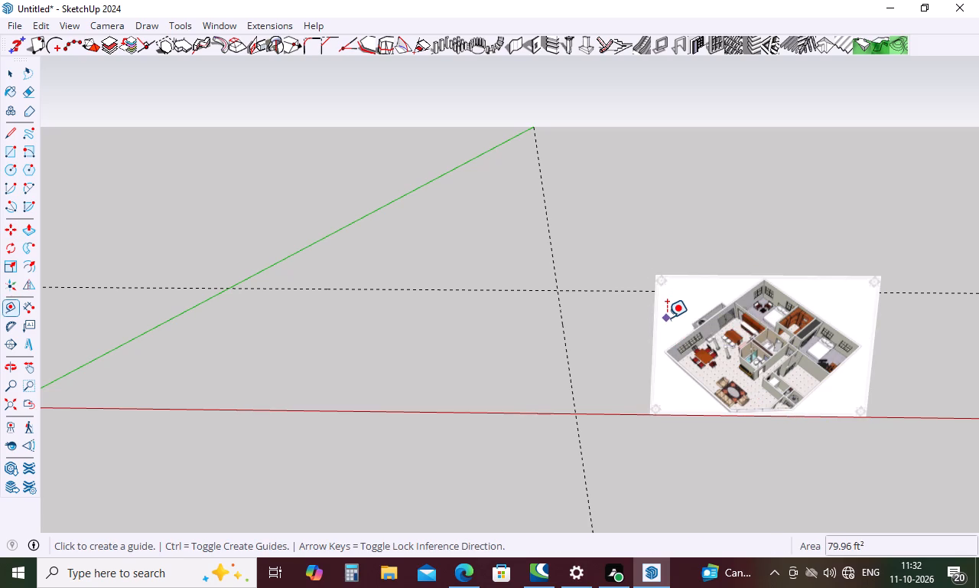
click(558, 317)
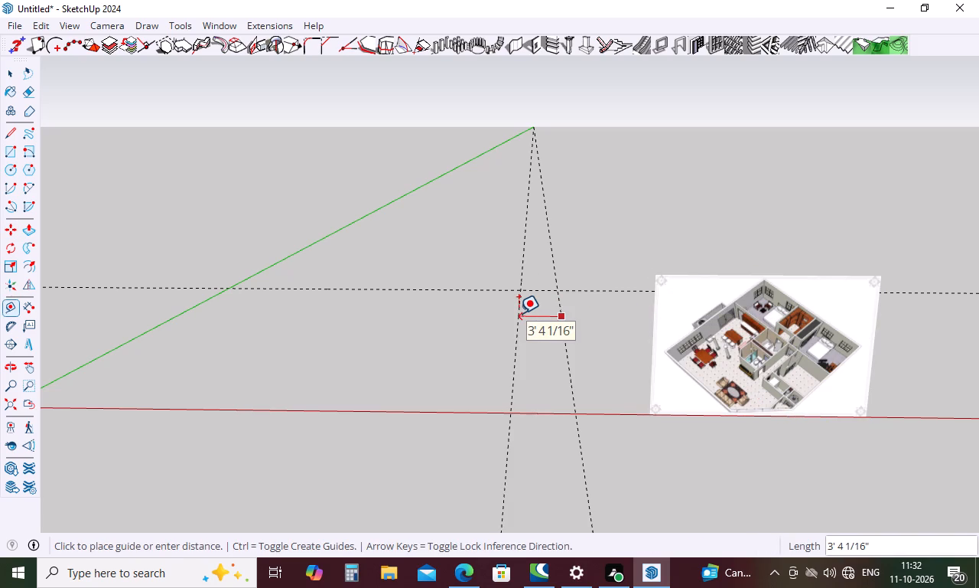
key(9)
key(Return)
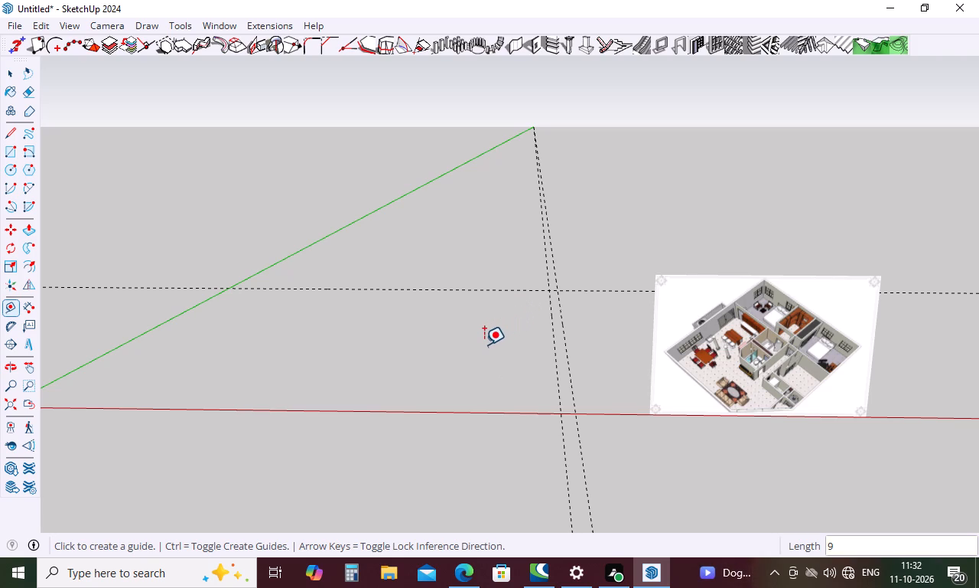
Examine the floor plan image's room layout together with the guide lines beside it.
scroll(484, 345, down, 2)
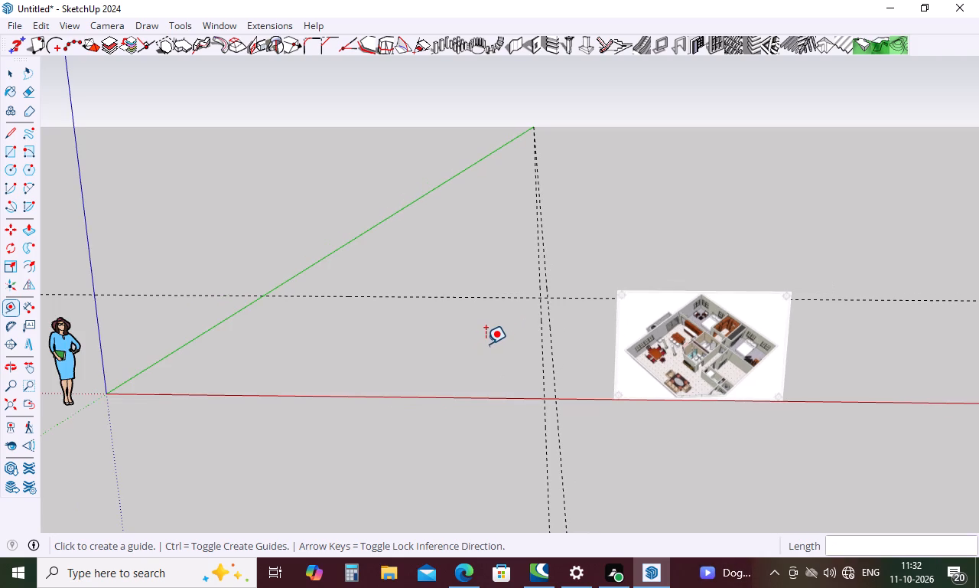
scroll(750, 369, up, 11)
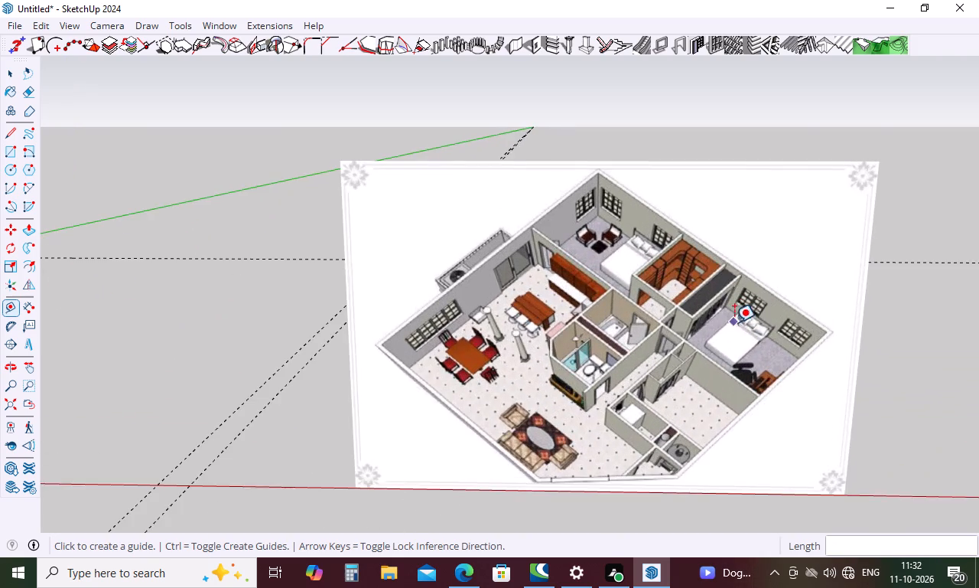
middle_drag(734, 322, 775, 264)
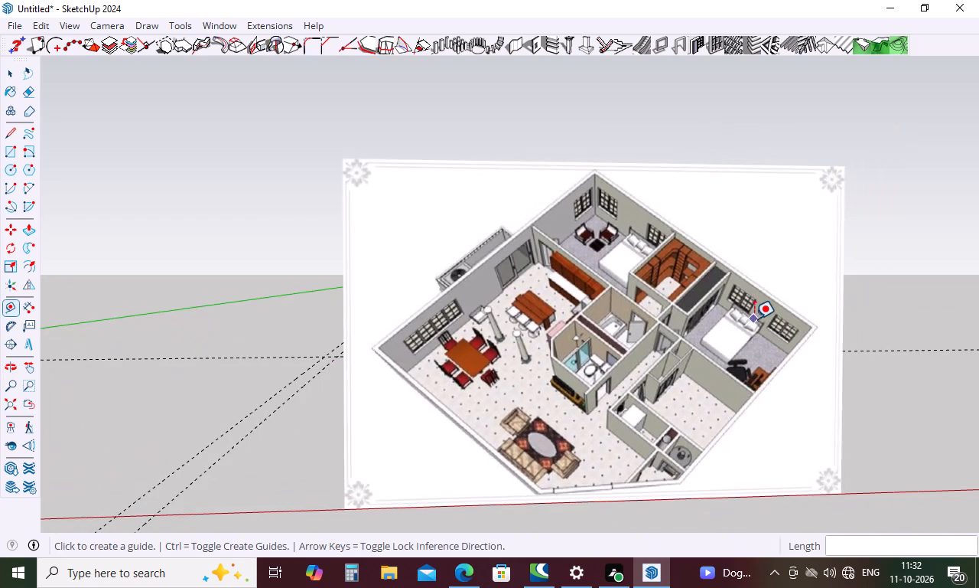
scroll(754, 318, down, 4)
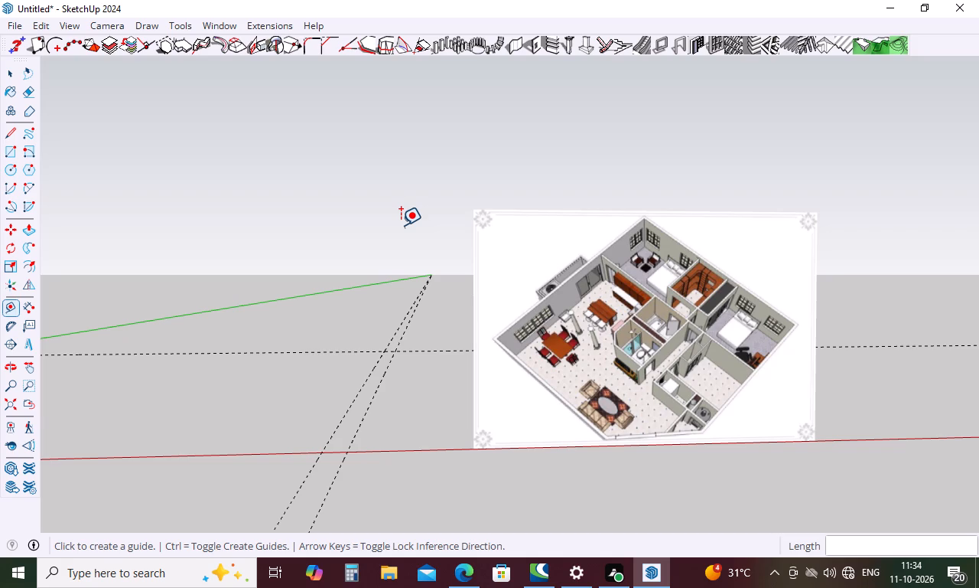
scroll(449, 288, down, 4)
middle_drag(470, 320, 420, 439)
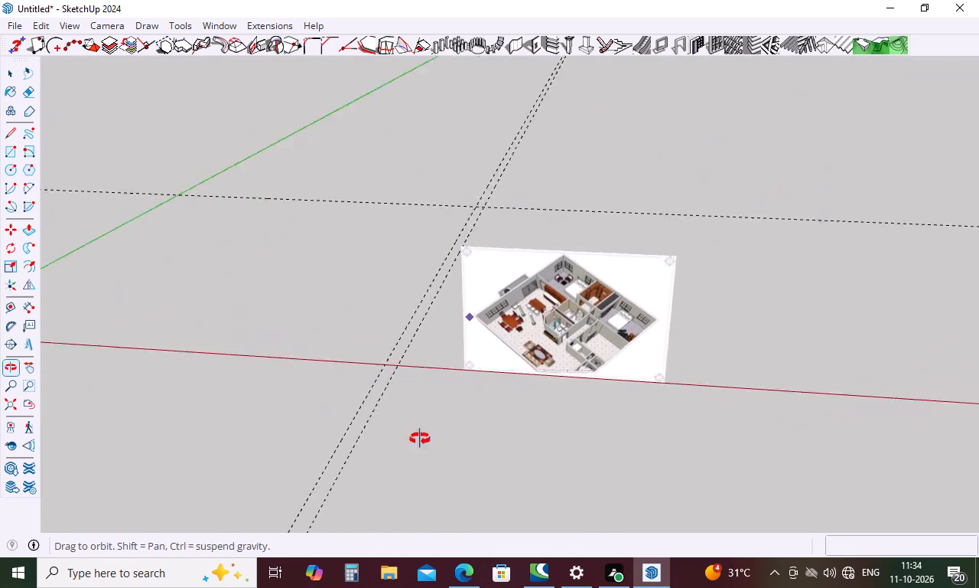
middle_drag(420, 439, 486, 426)
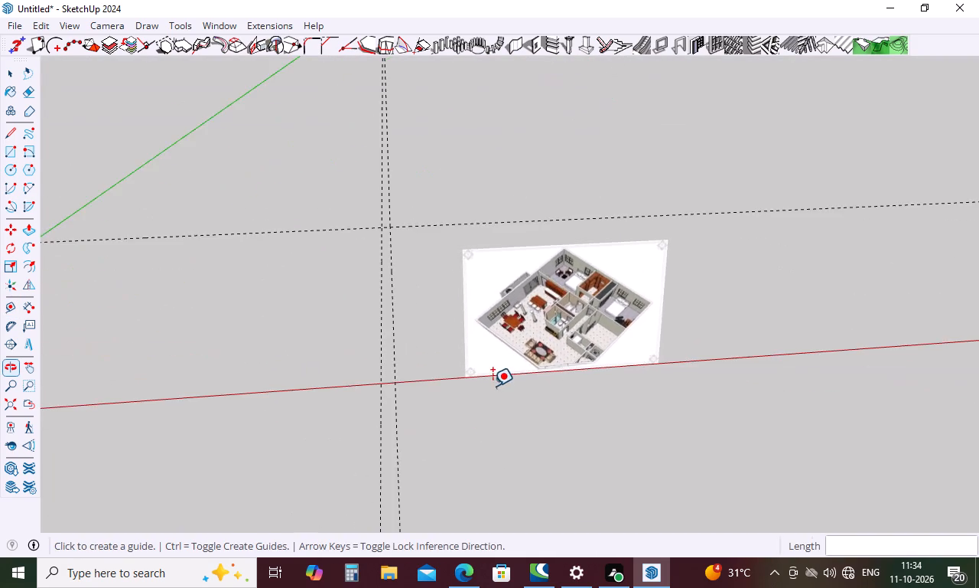
Create a guide 9" inward from the guide 30' off the red axis, on the side toward the red axis.
scroll(497, 379, down, 6)
scroll(401, 276, up, 5)
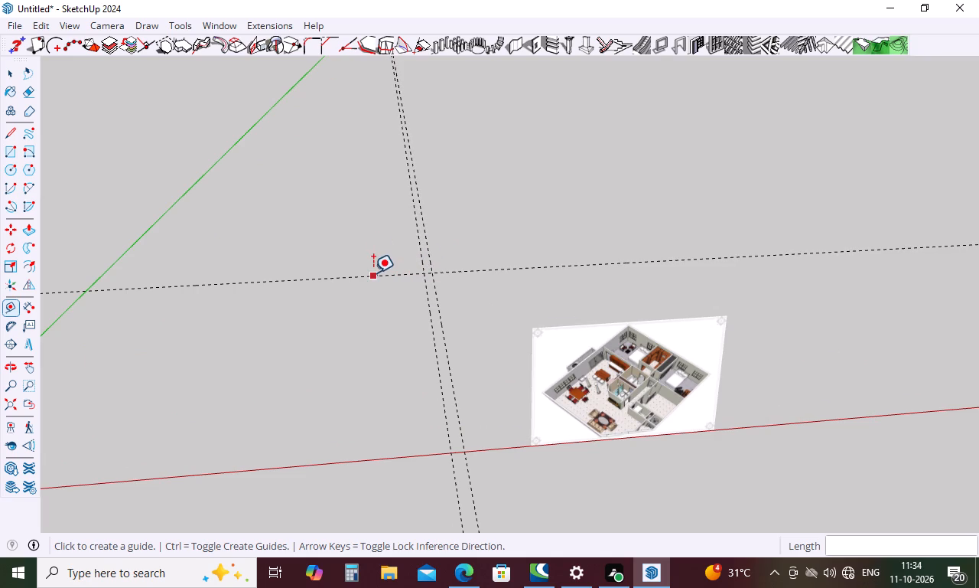
click(373, 273)
key(9)
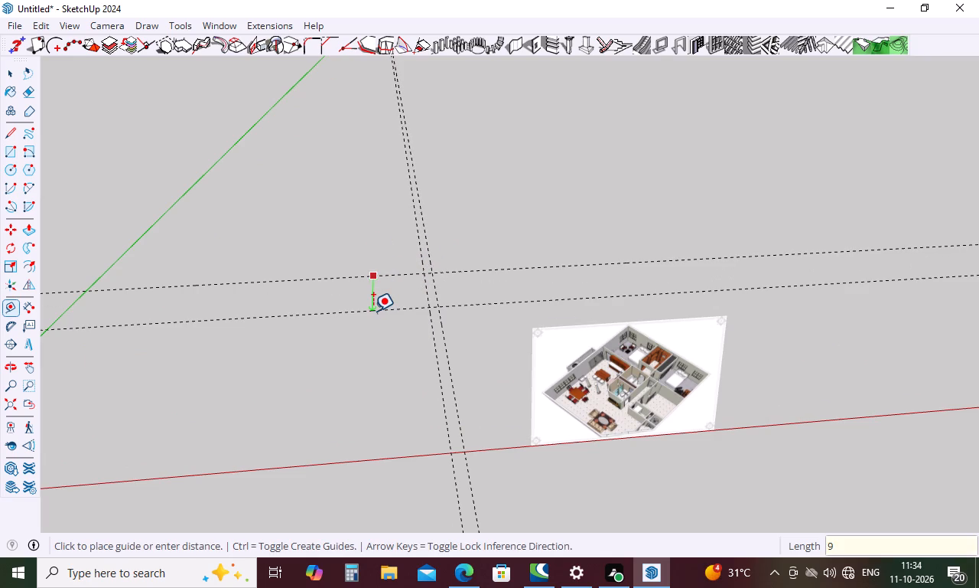
key(Return)
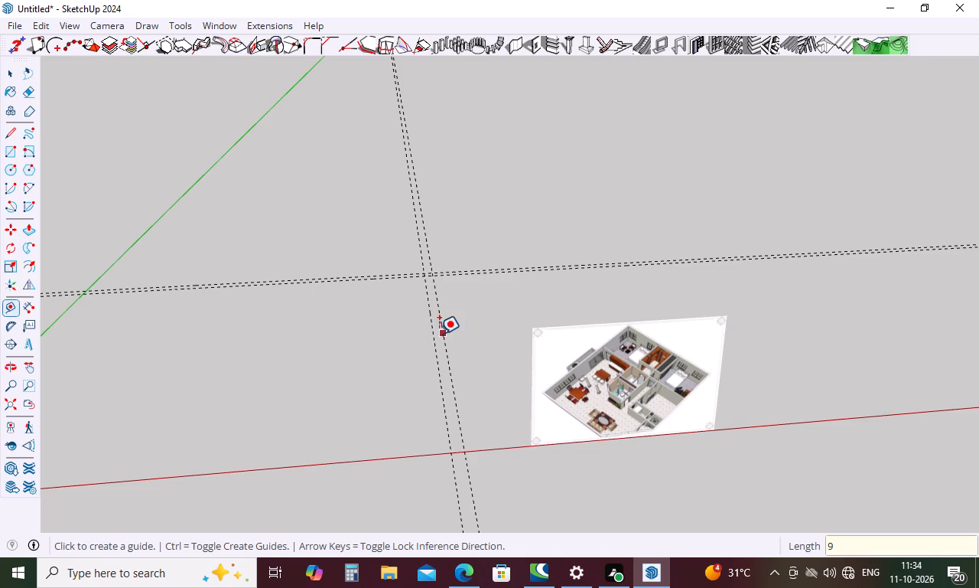
Create two guides parallel to the green axis: one 10' inward from the inner wall guide, and another 9" beyond it.
click(428, 314)
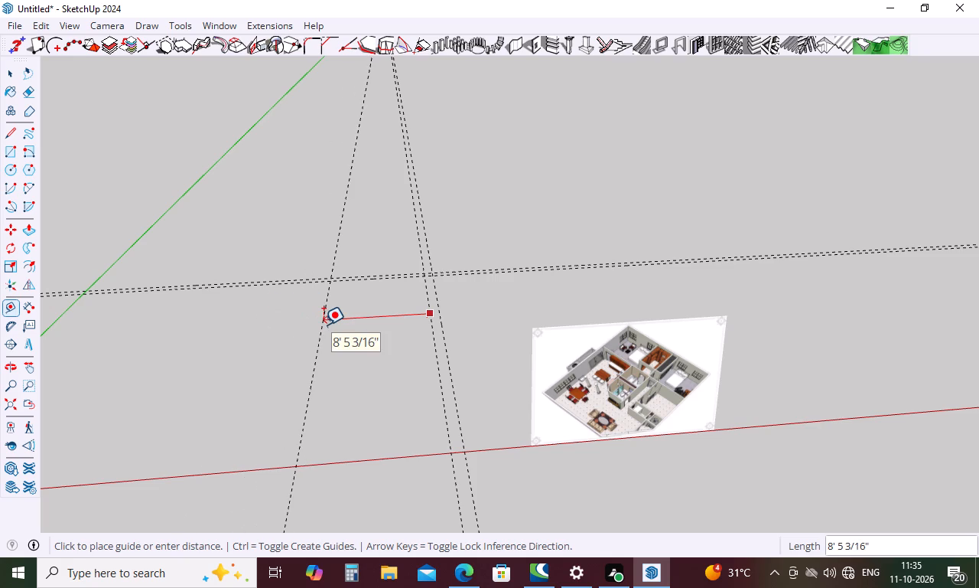
key(1)
key(0)
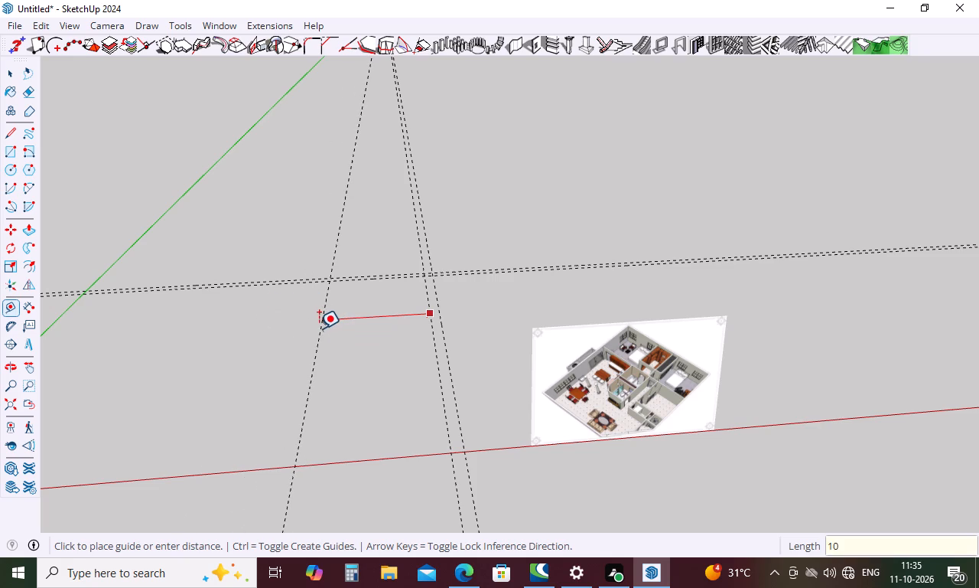
key(apostrophe)
key(Return)
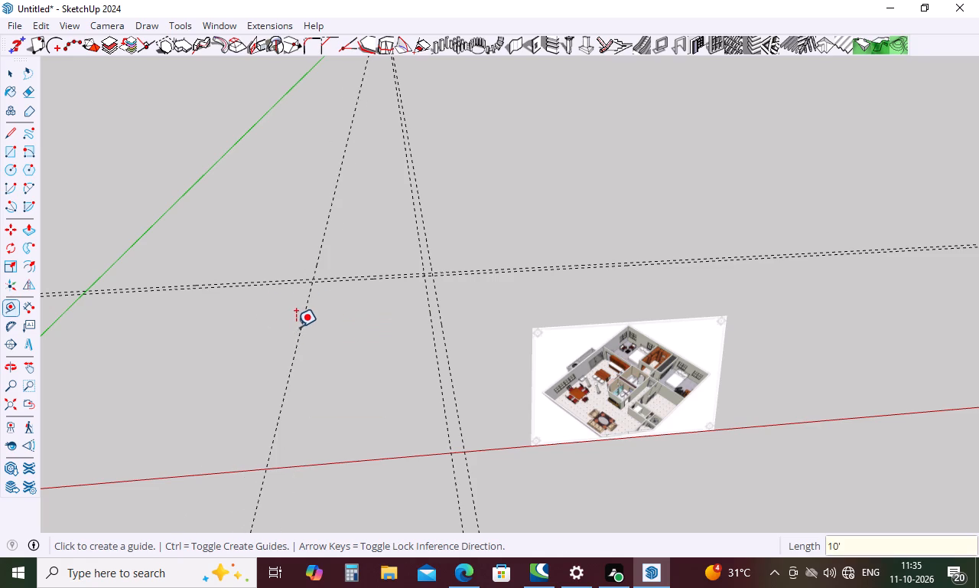
click(297, 327)
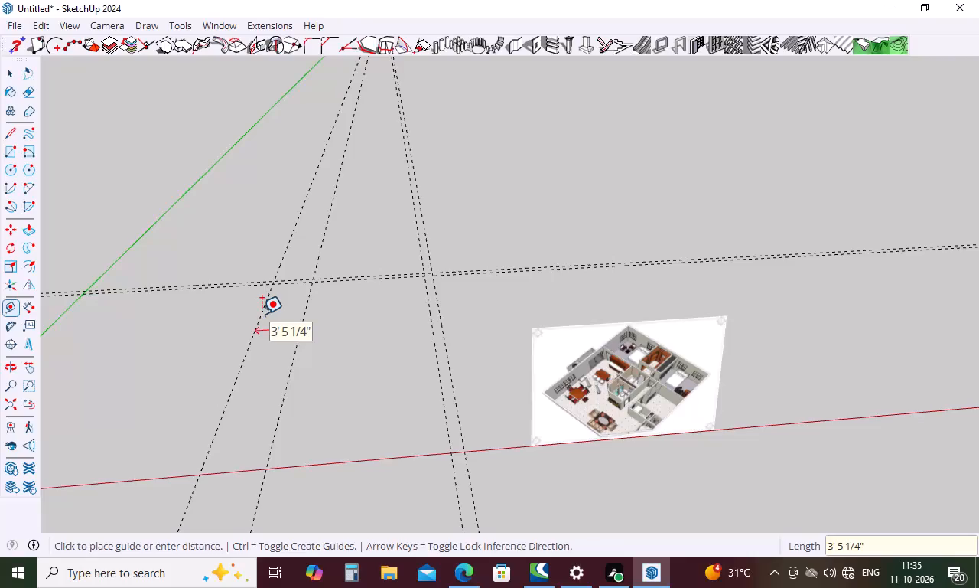
scroll(699, 398, up, 16)
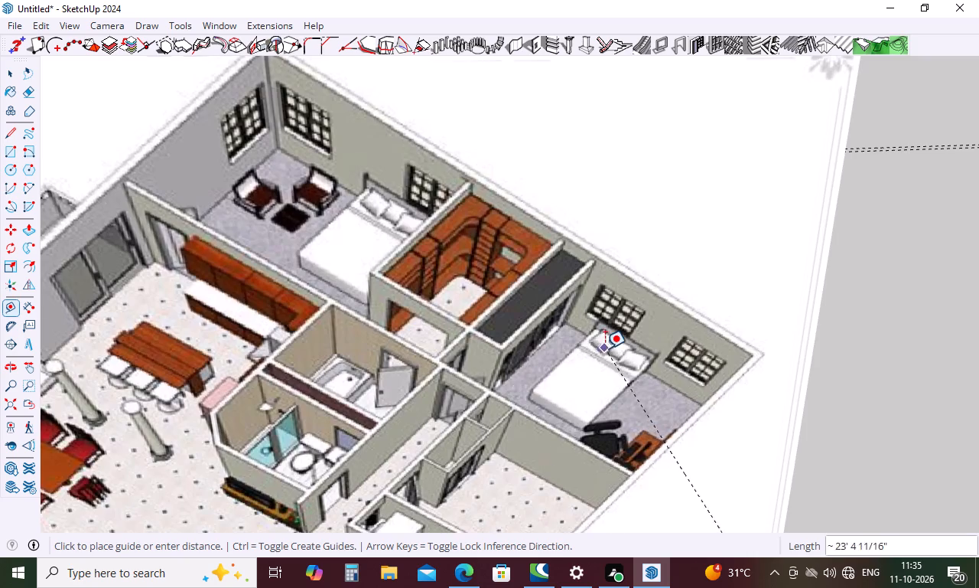
scroll(605, 348, down, 14)
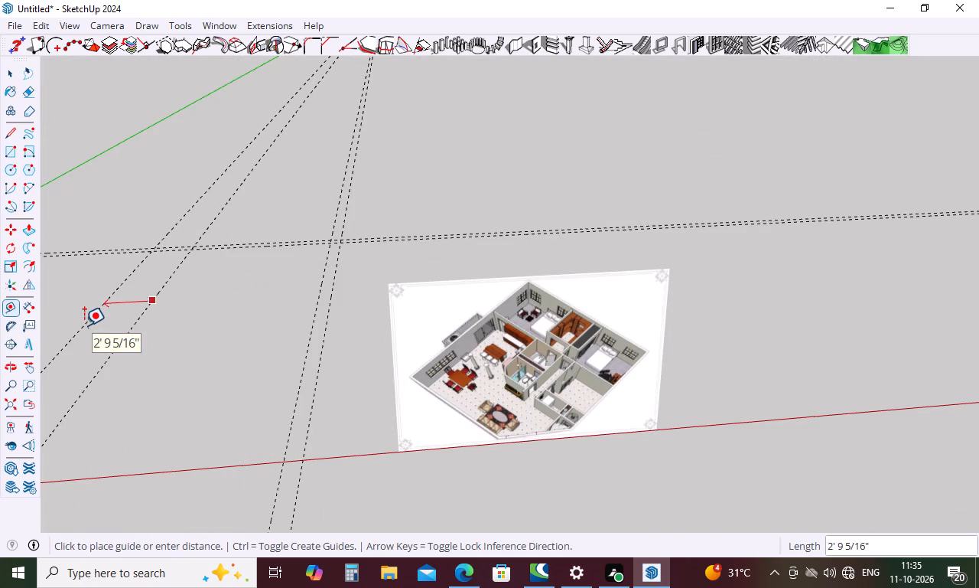
key(9)
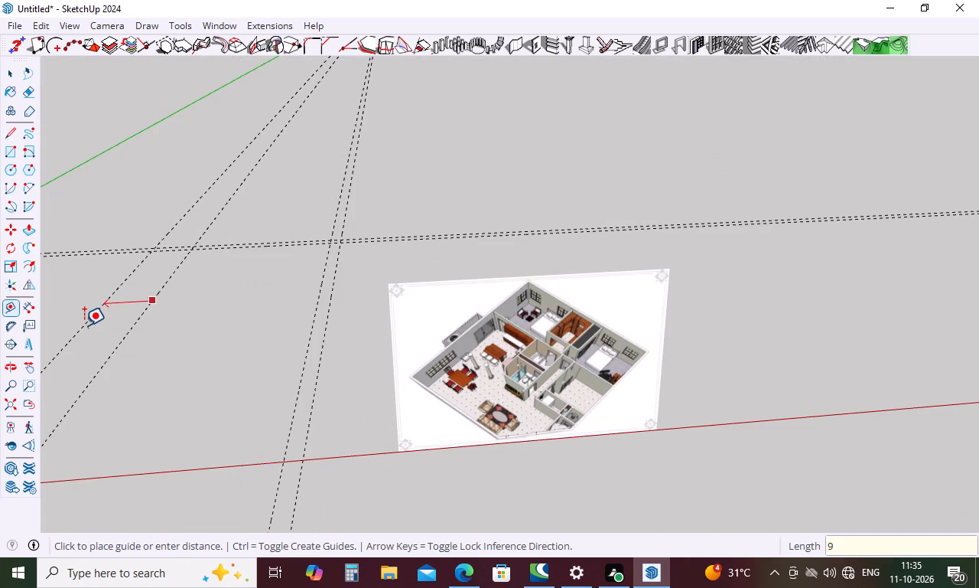
key(Return)
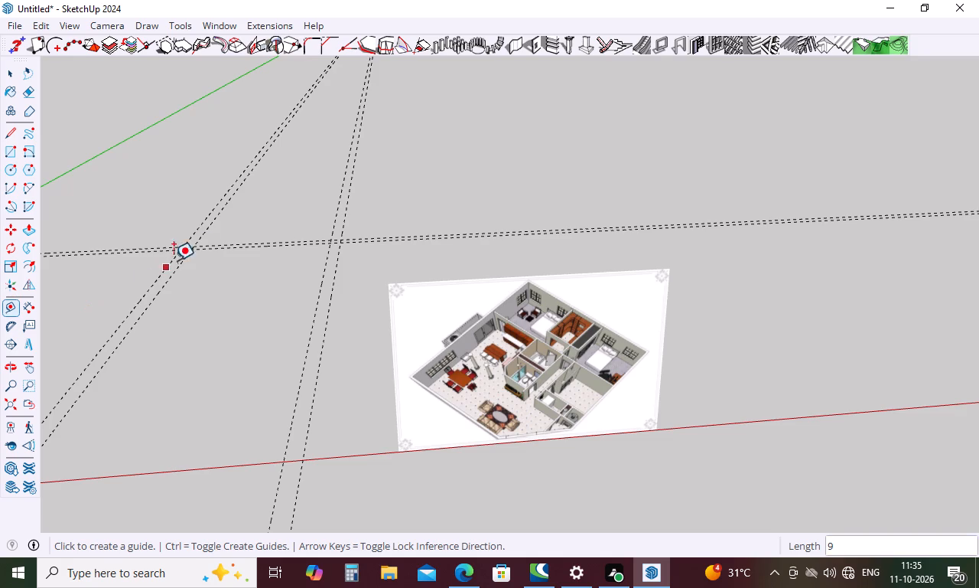
Create two guides parallel to the red axis: one 10' inward from the inner wall guide, and another 9" beyond it.
scroll(290, 303, down, 6)
scroll(171, 255, up, 6)
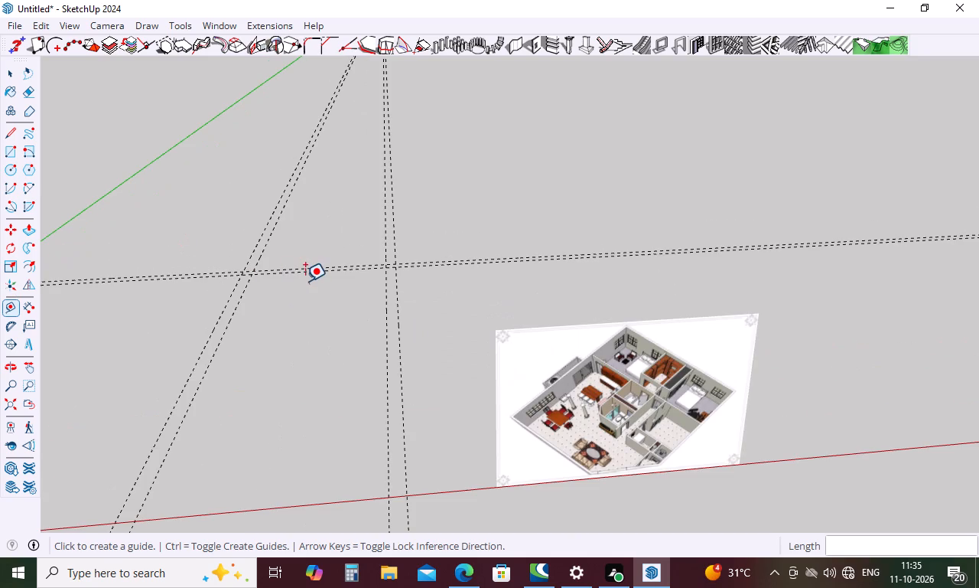
click(340, 266)
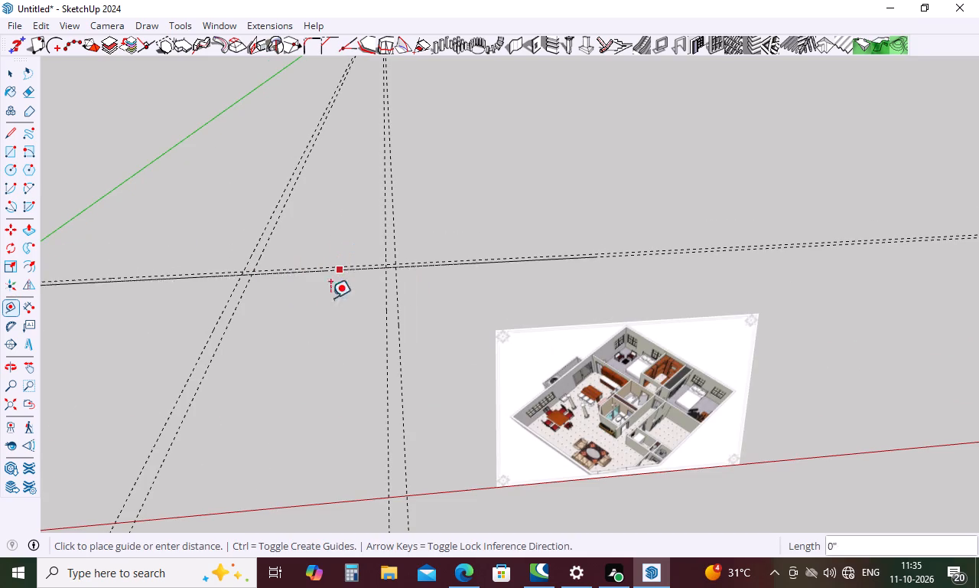
text(10')
key(Return)
scroll(333, 347, down, 5)
middle_drag(333, 347, 333, 387)
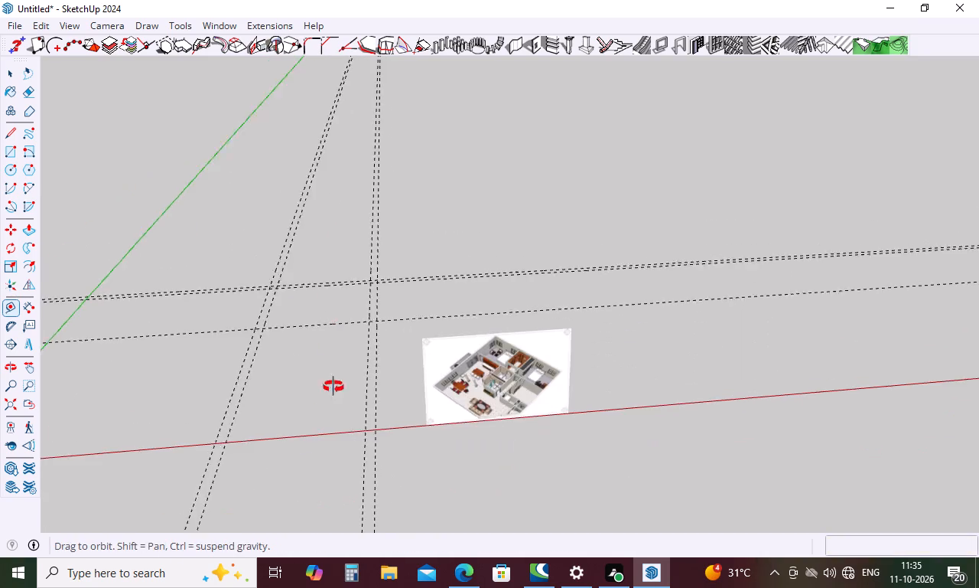
middle_drag(333, 387, 331, 524)
click(325, 224)
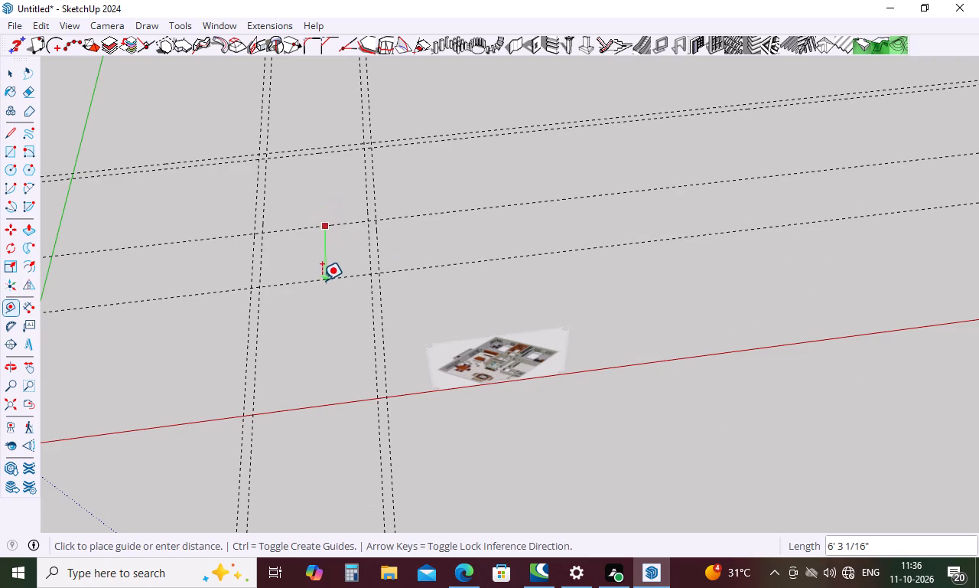
key(9)
key(Return)
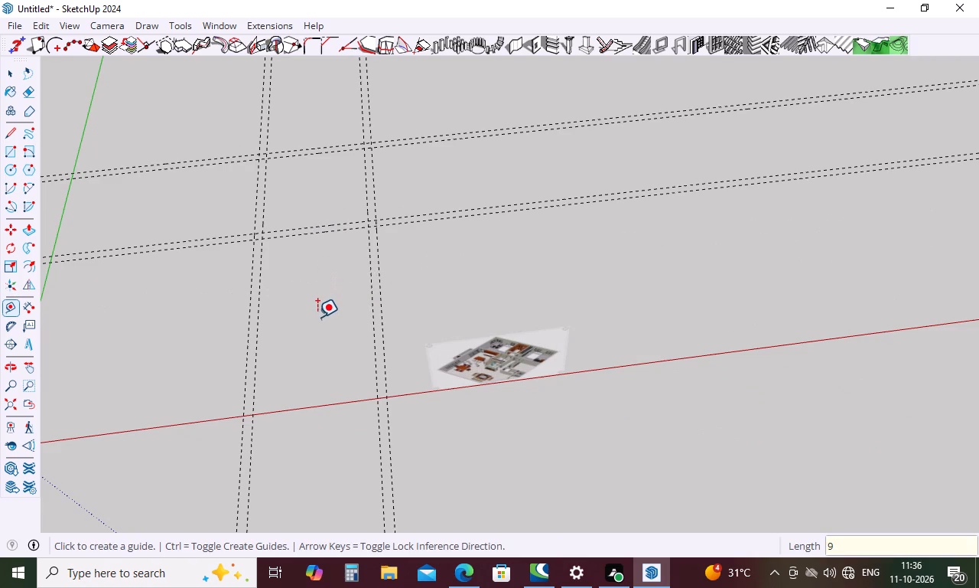
Draw four 9" thick wall rectangles between the guide pairs, enclosing the 10' by 10' room at the 30' guides' corner.
scroll(492, 366, up, 5)
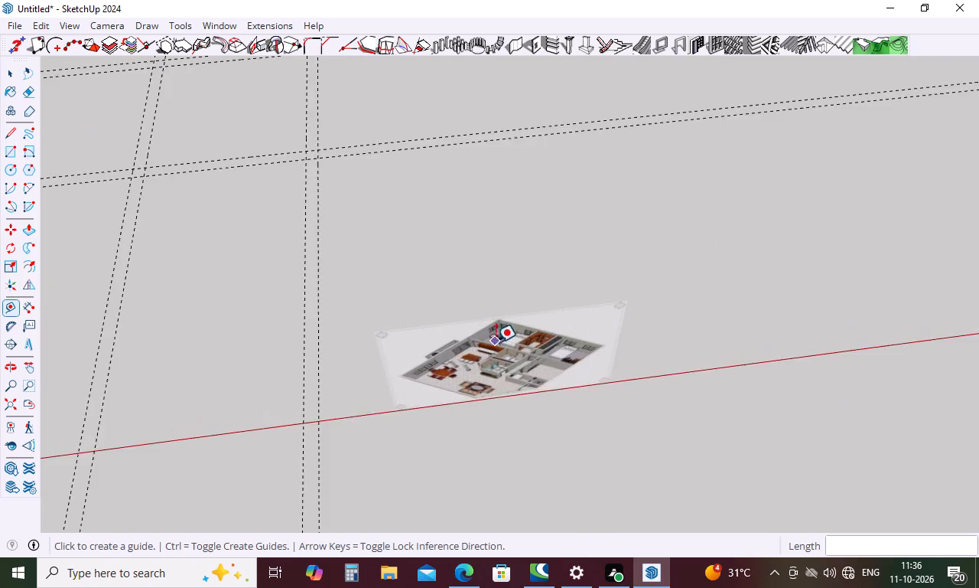
scroll(558, 317, up, 5)
scroll(568, 384, down, 9)
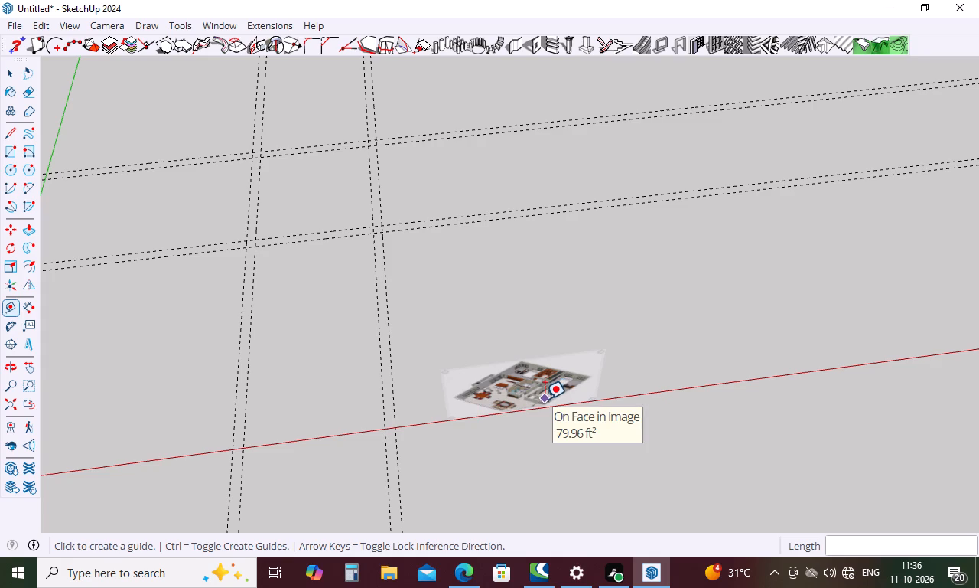
key(r)
scroll(241, 142, up, 4)
scroll(278, 196, up, 7)
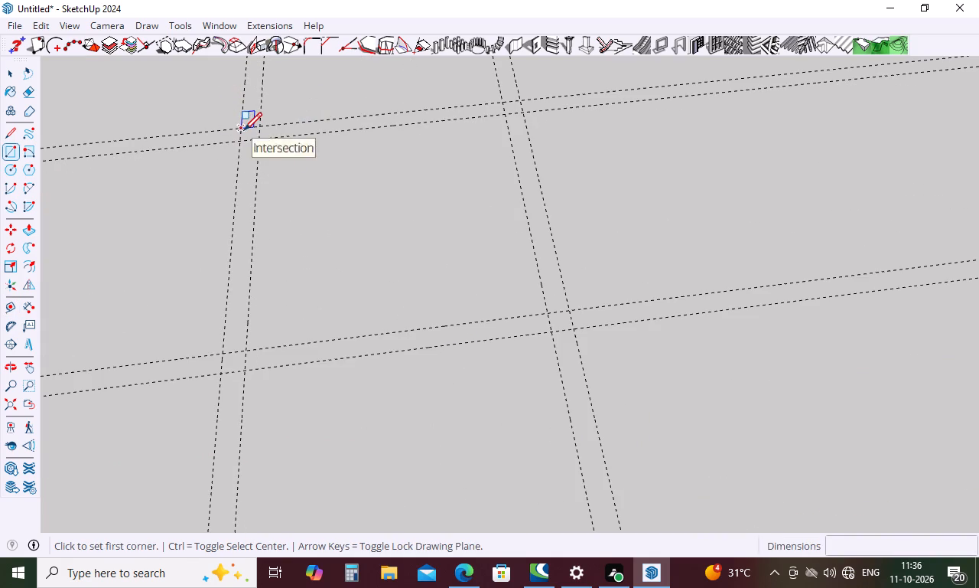
click(244, 130)
click(242, 371)
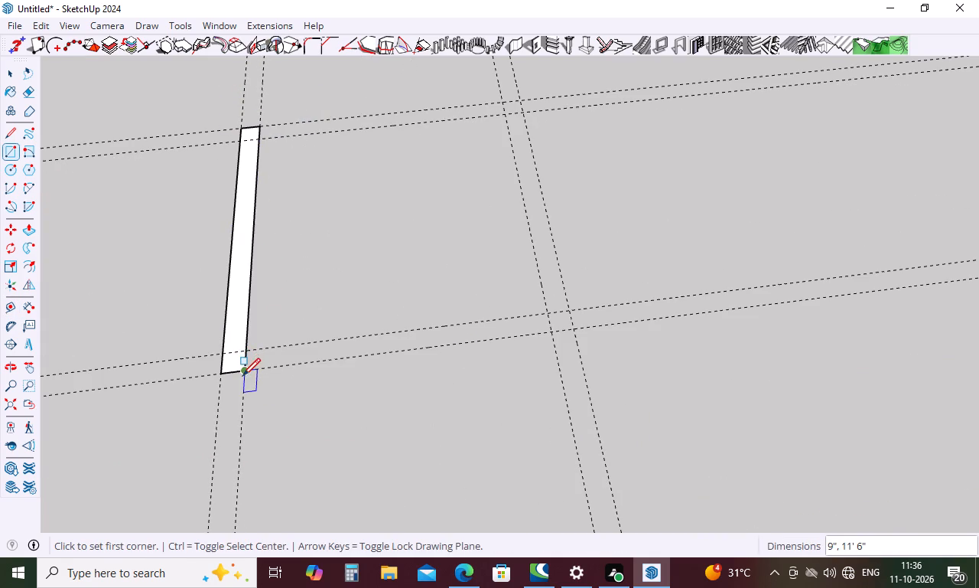
click(246, 371)
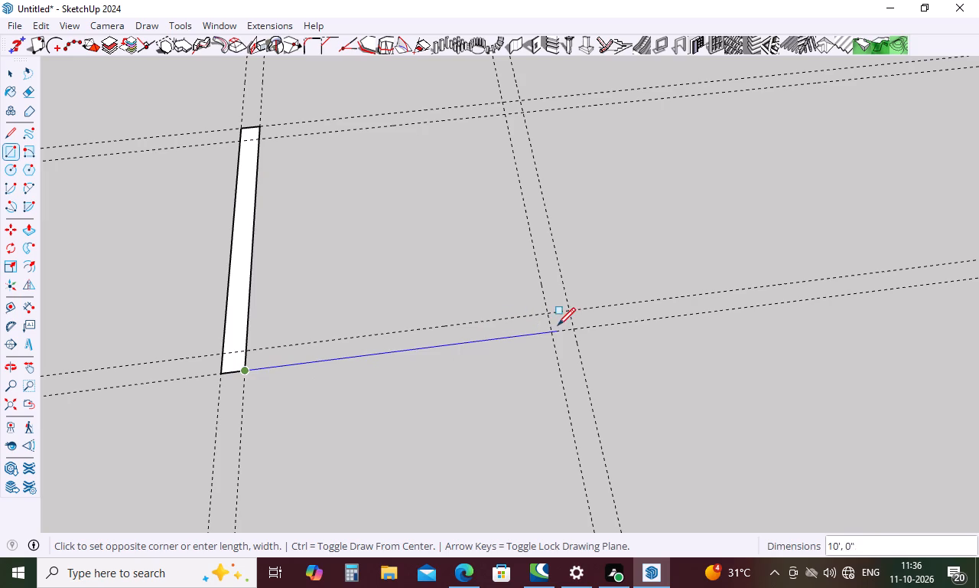
click(572, 311)
click(569, 306)
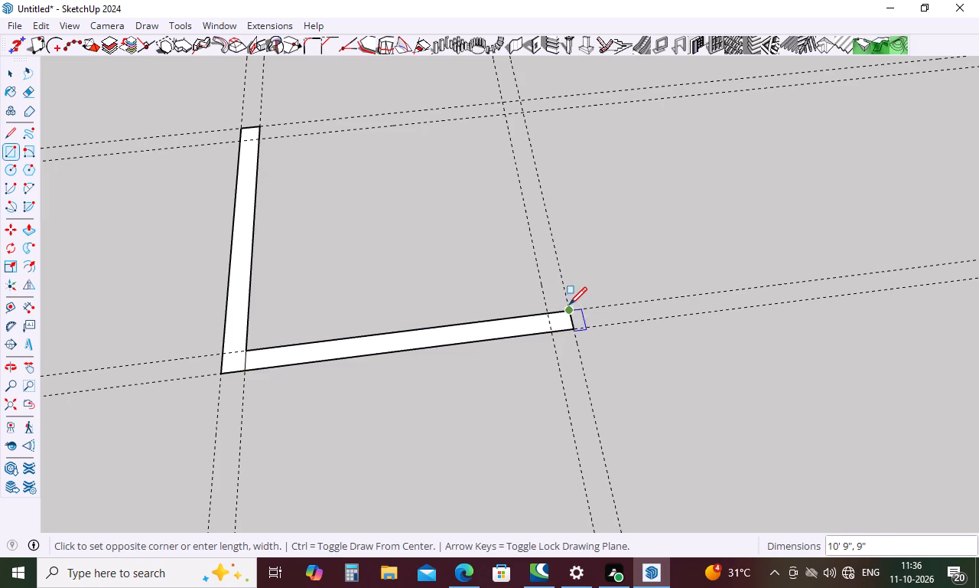
click(503, 103)
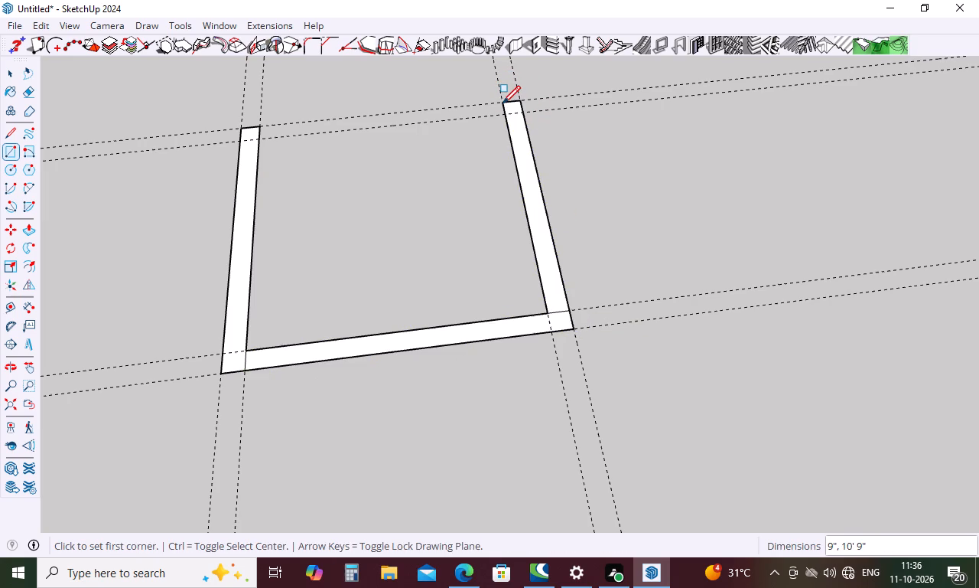
click(503, 103)
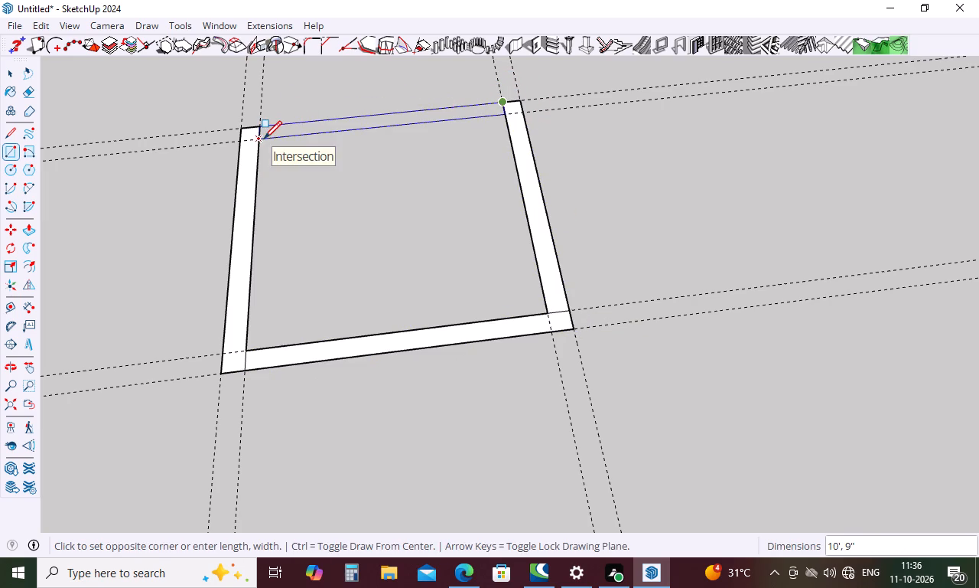
click(264, 139)
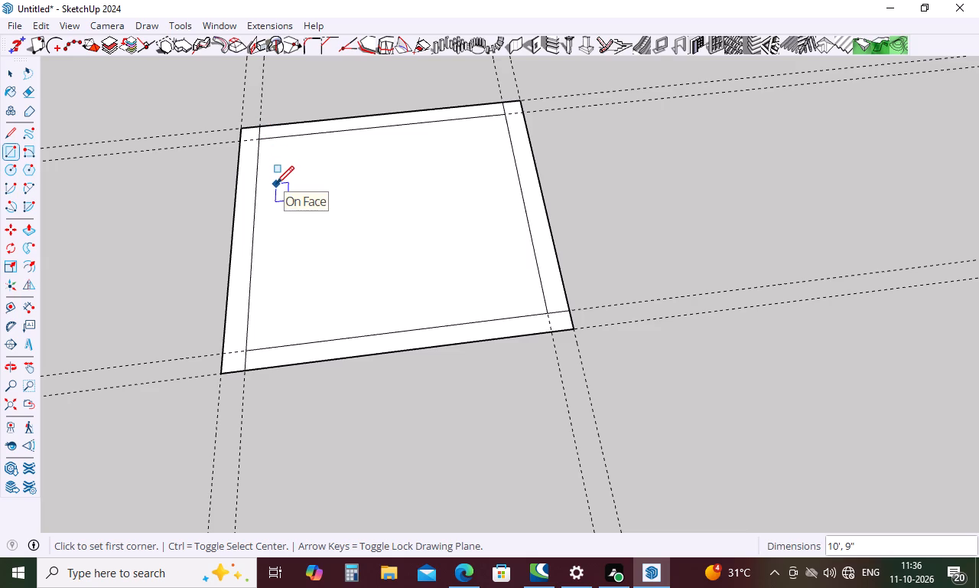
Erase the seam line between the two walls at the room's far corner nearest the green axis.
key(e)
scroll(264, 131, up, 9)
click(252, 137)
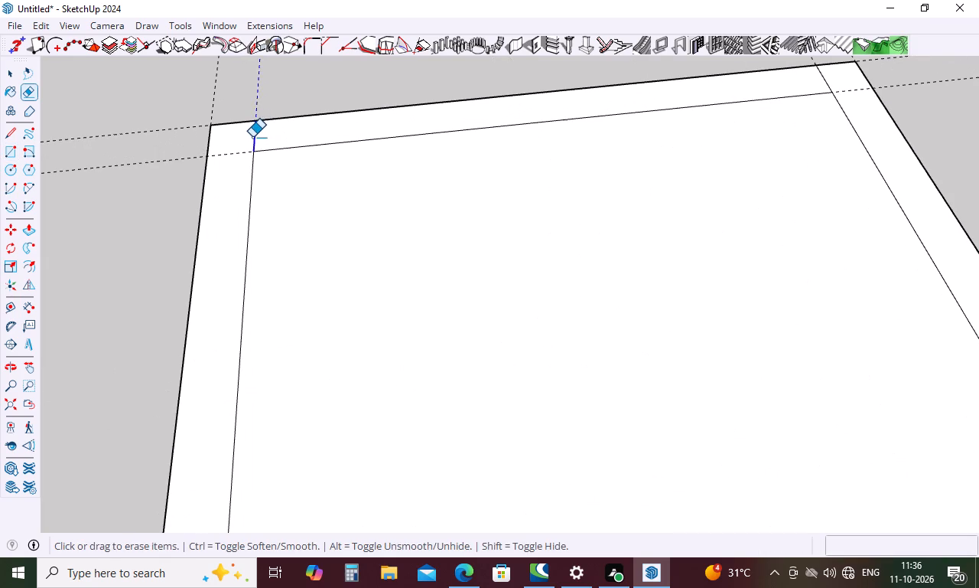
scroll(252, 134, down, 5)
scroll(268, 227, down, 4)
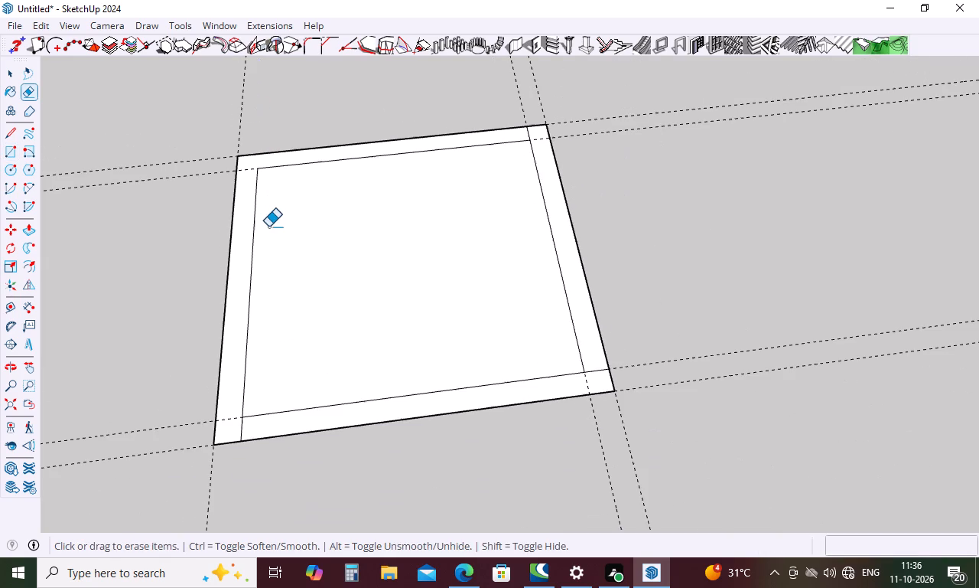
Erase the inner and outer edges of the room's wall nearest the red axis, opening that side of the room.
click(320, 406)
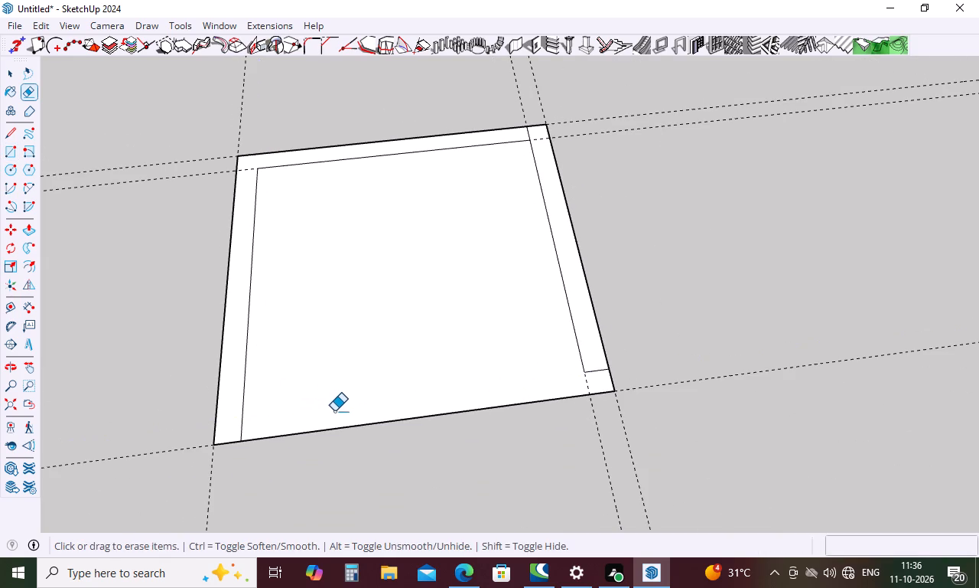
click(334, 412)
drag(334, 412, 337, 424)
drag(403, 415, 401, 430)
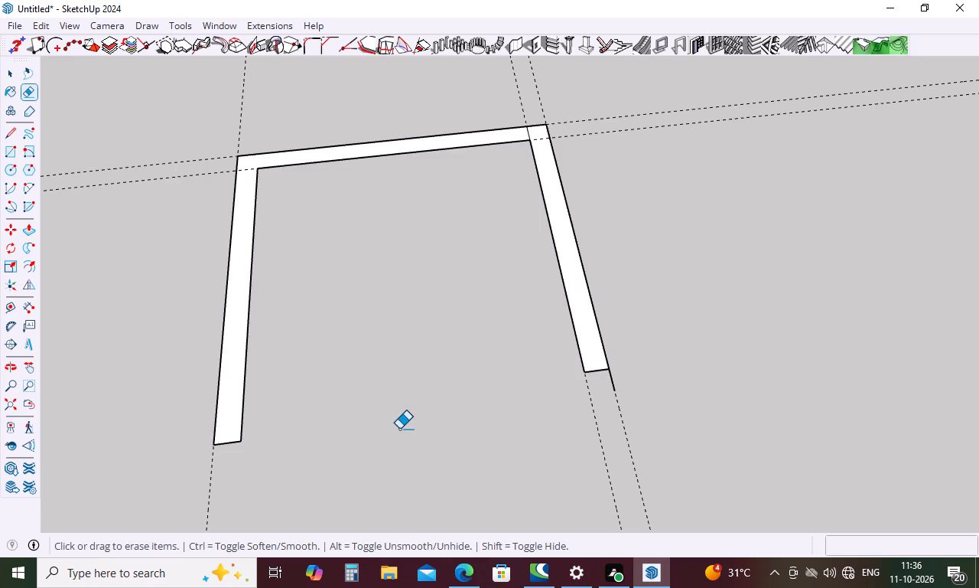
Close the open end of the wall along the 30' guide with two 9" lines and erase the leftover line across it.
key(l)
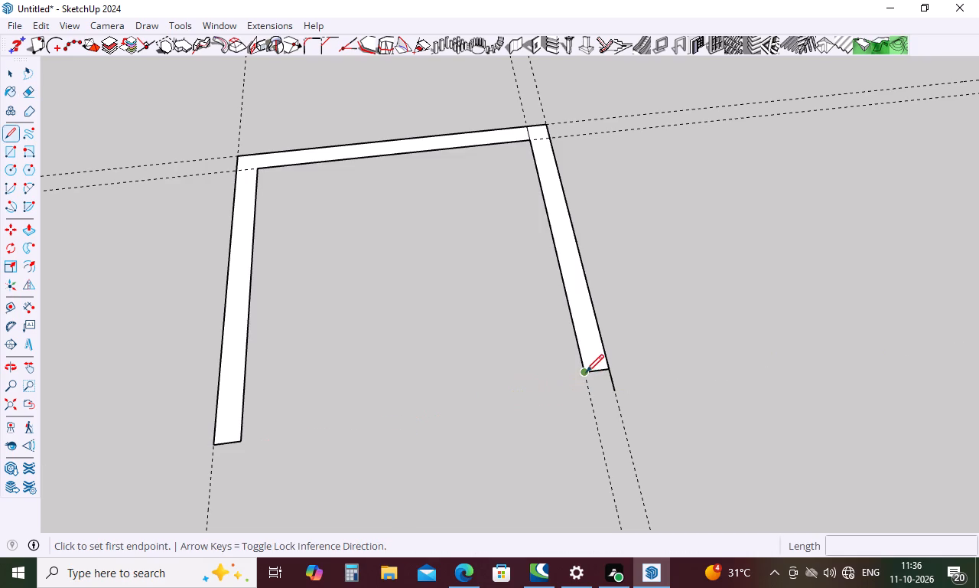
click(617, 392)
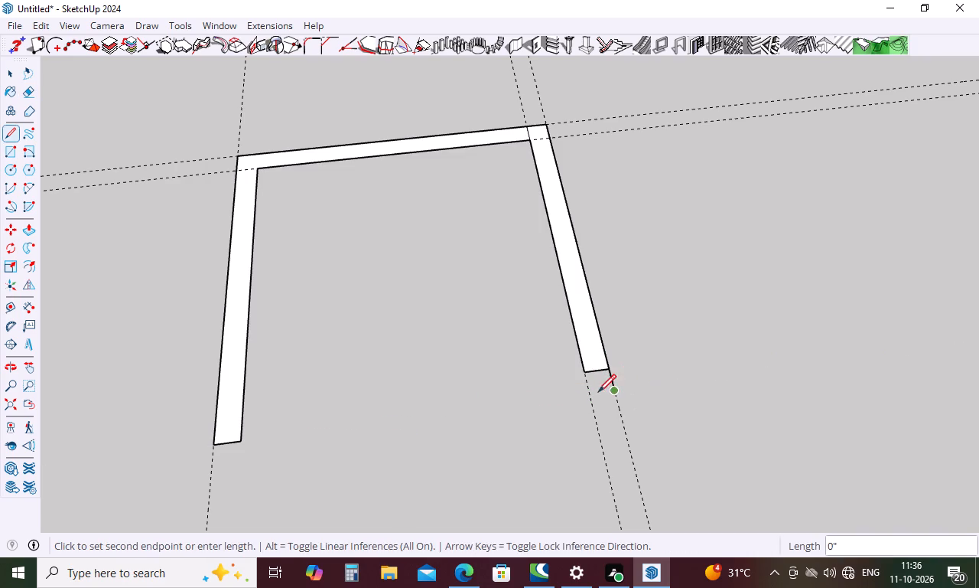
click(581, 394)
click(584, 375)
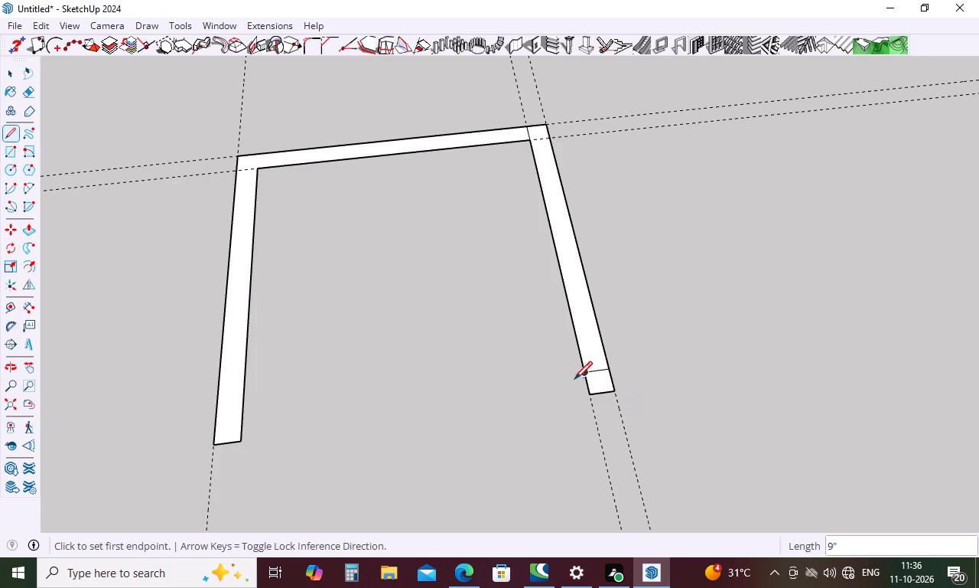
key(e)
drag(600, 368, 600, 379)
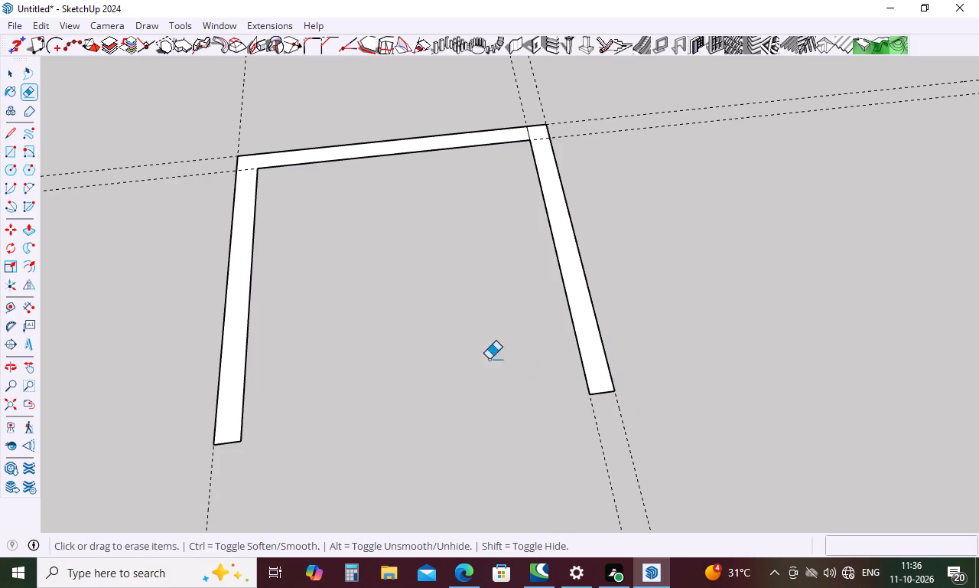
Erase the seam line at the room's far corner away from the green axis and the two inner 9" guides crossing there.
scroll(544, 135, up, 8)
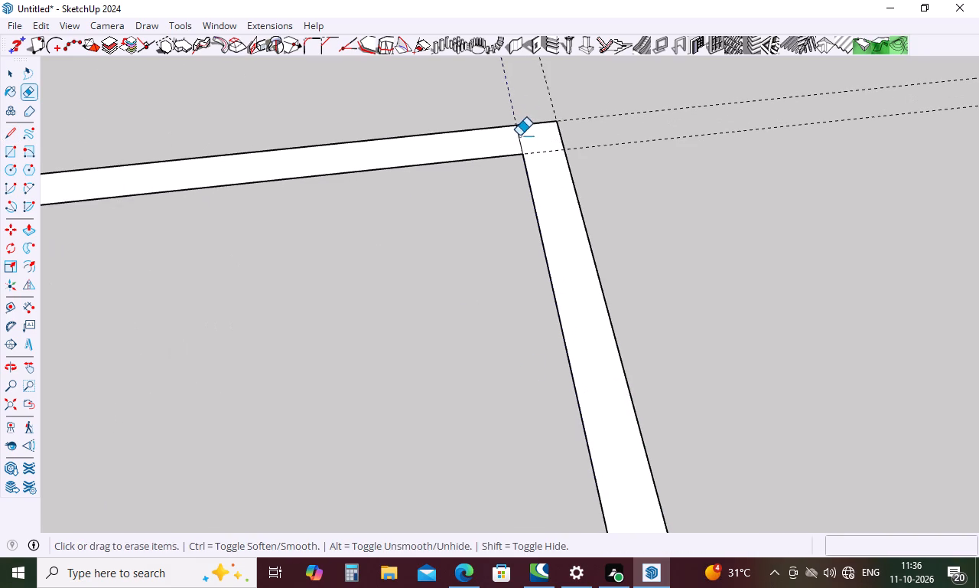
drag(519, 139, 521, 145)
drag(538, 162, 545, 183)
drag(551, 149, 551, 161)
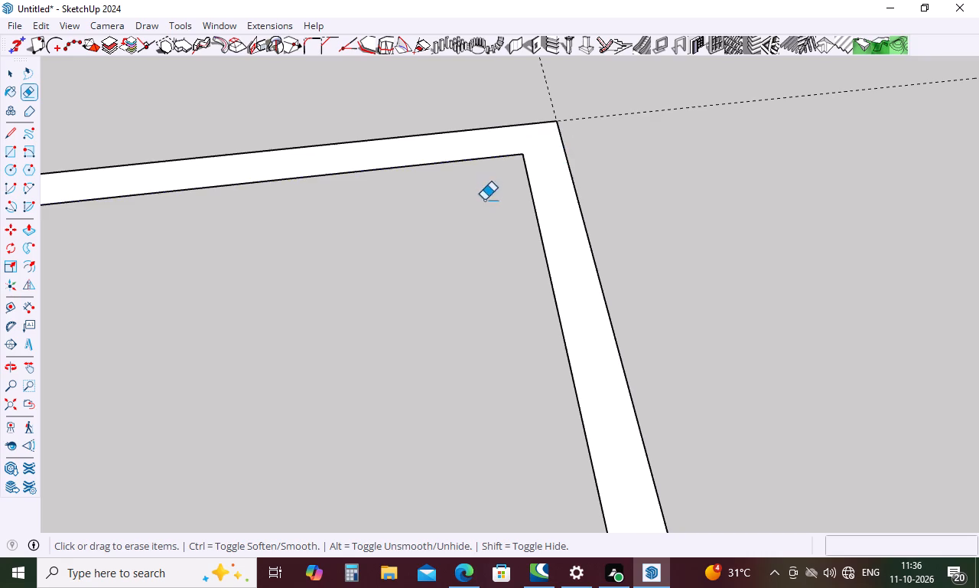
scroll(571, 273, down, 9)
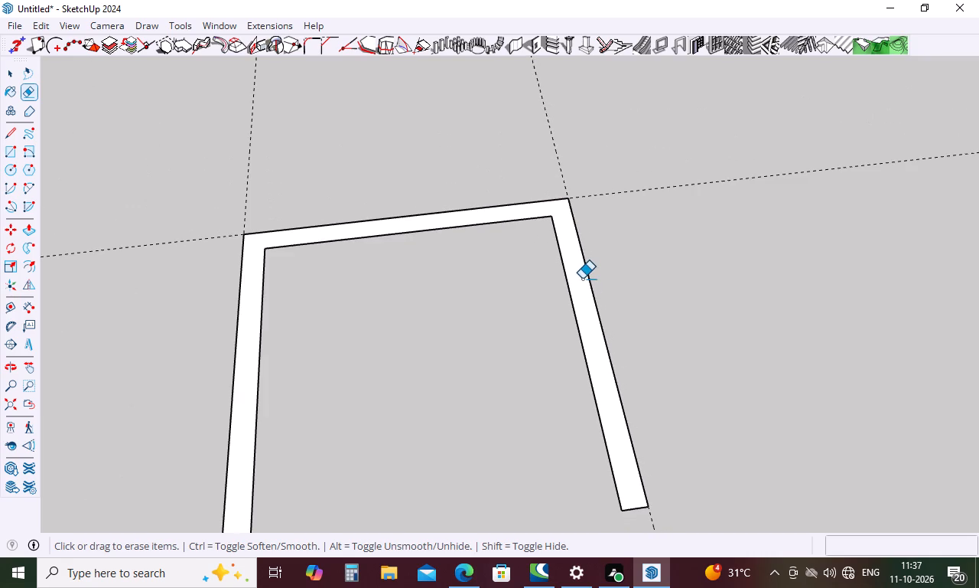
scroll(477, 236, down, 7)
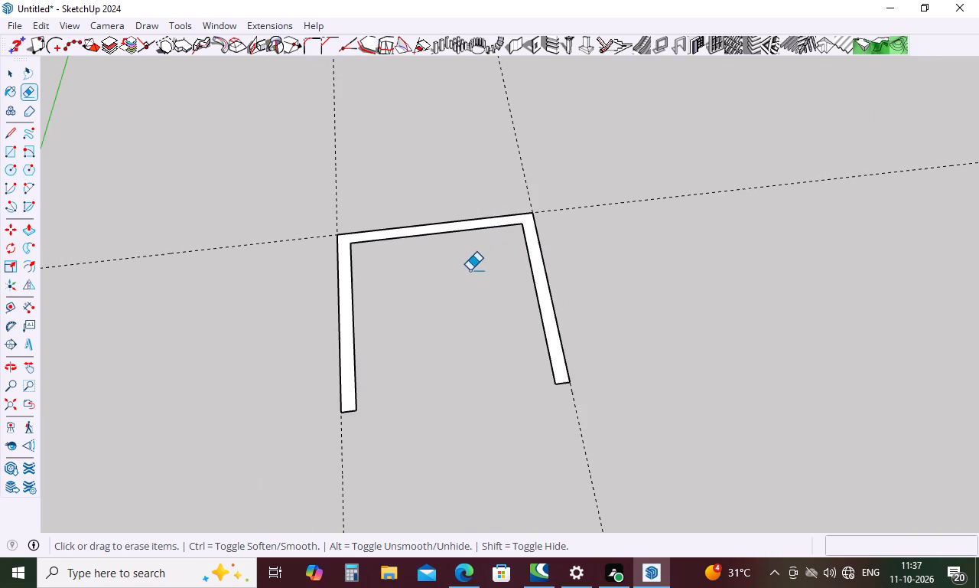
key(Escape)
Move the floor plan picture from the red axis to beside the room's green-axis side, slightly in front of the 30' guide.
scroll(454, 273, down, 16)
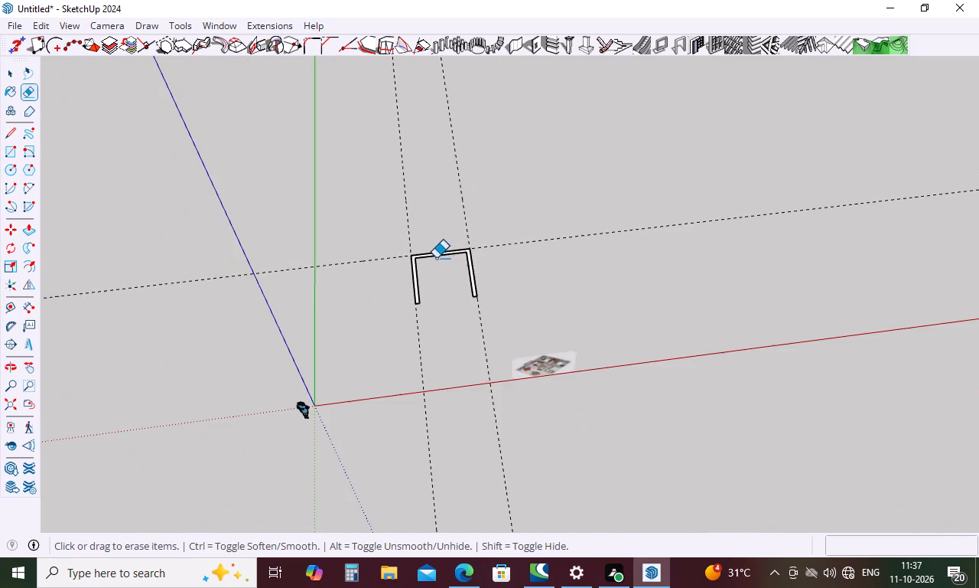
scroll(436, 258, down, 1)
middle_drag(488, 421, 477, 313)
key(m)
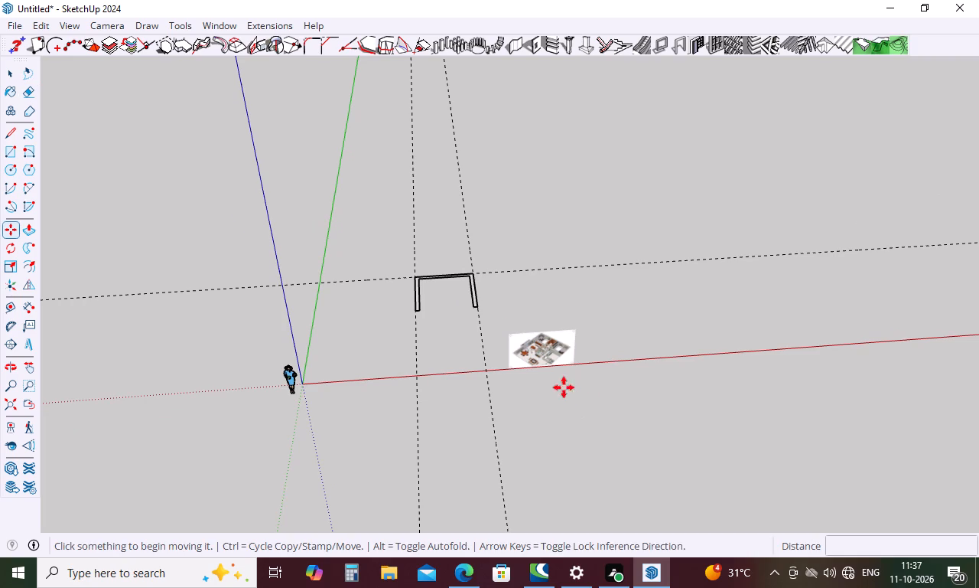
click(512, 372)
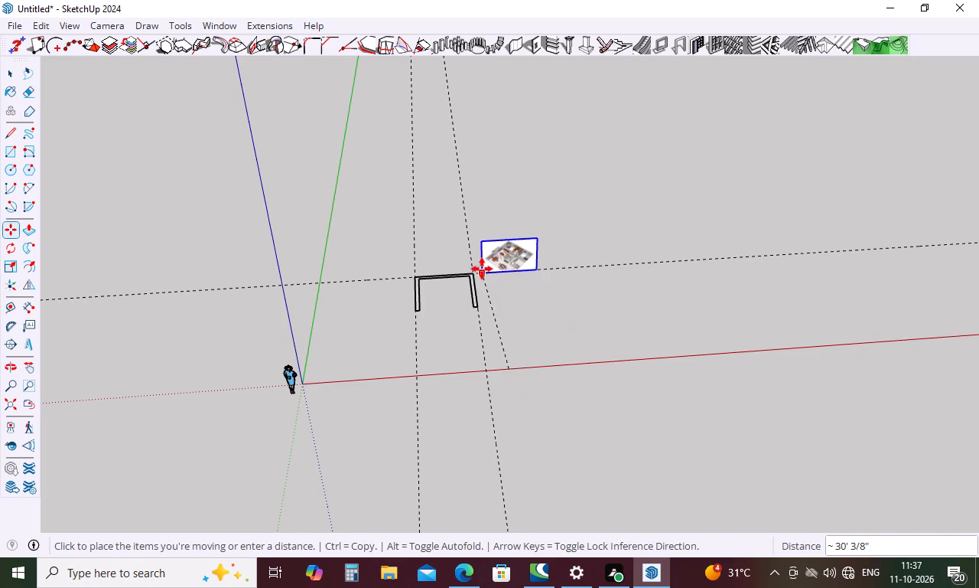
click(482, 269)
scroll(475, 274, up, 9)
middle_drag(386, 227, 402, 190)
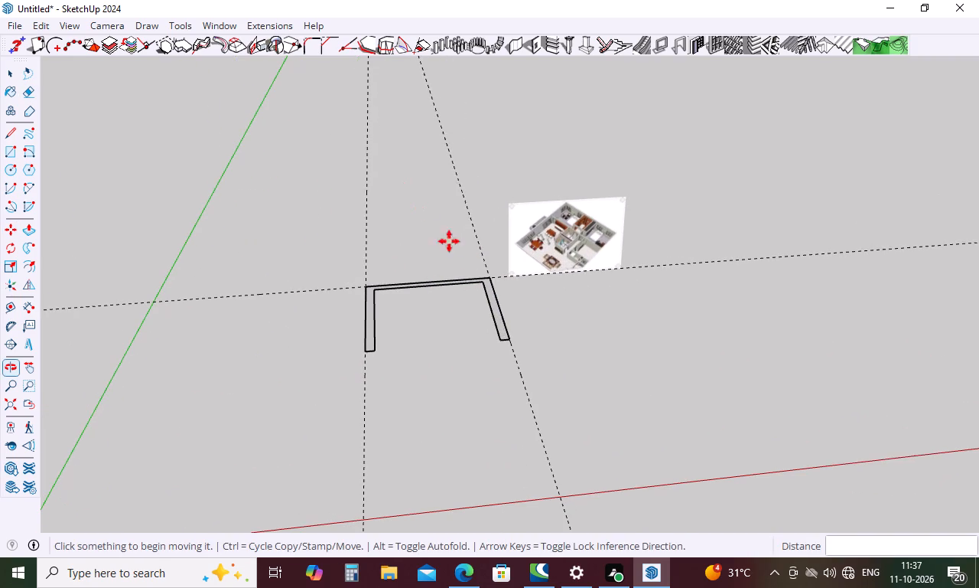
click(512, 276)
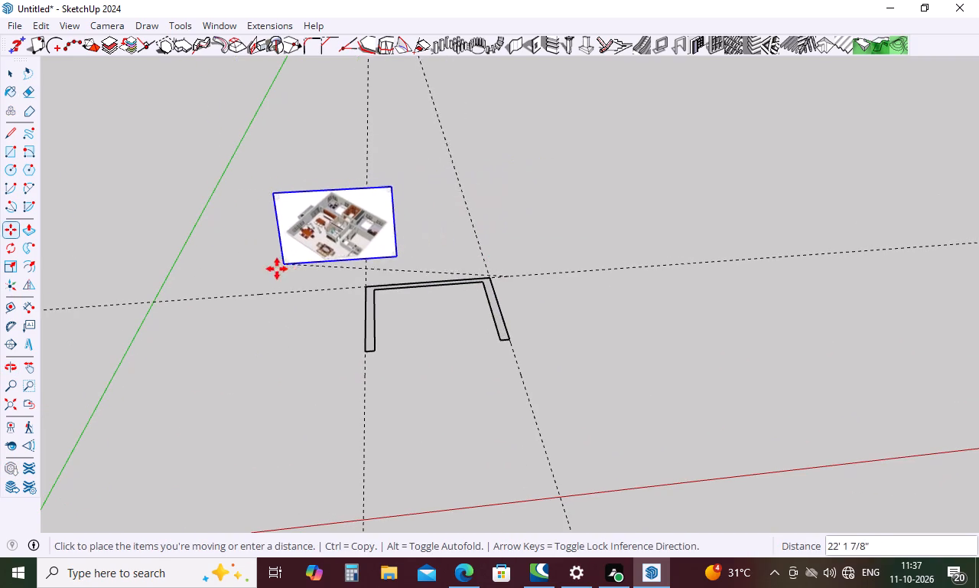
click(233, 291)
scroll(337, 266, up, 6)
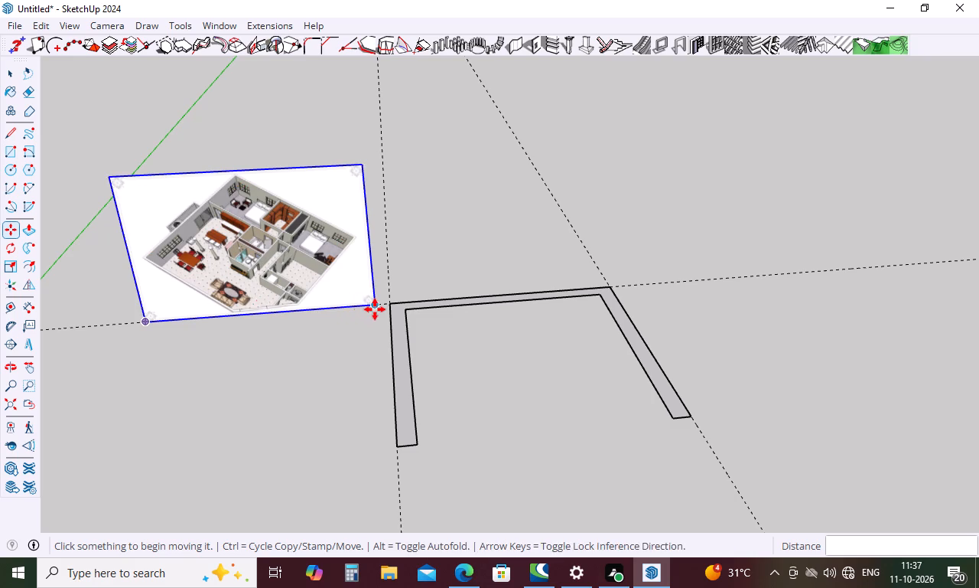
click(375, 309)
click(353, 390)
Extrude the room's U-shaped wall outline up 10' with Push/Pull.
middle_drag(340, 381, 321, 299)
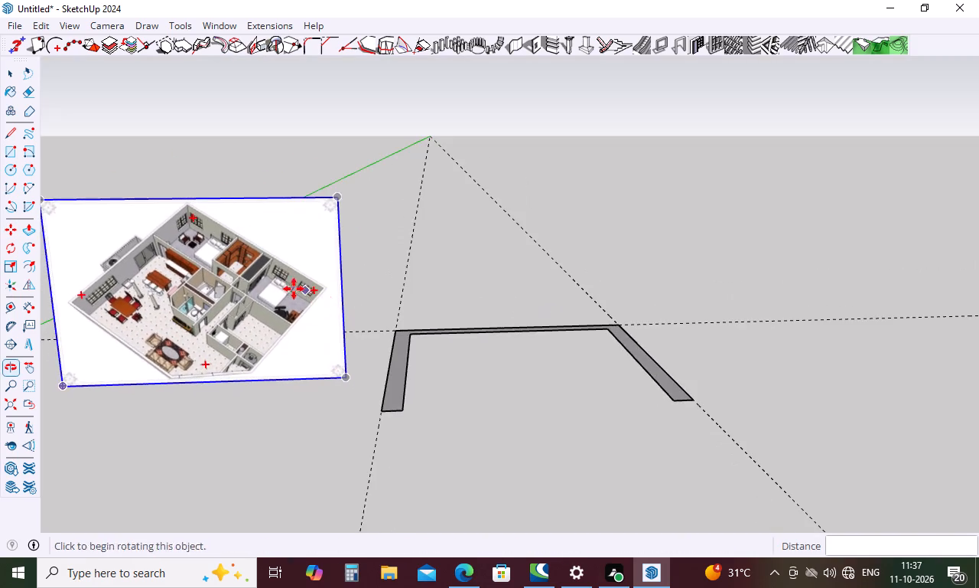
scroll(288, 286, up, 3)
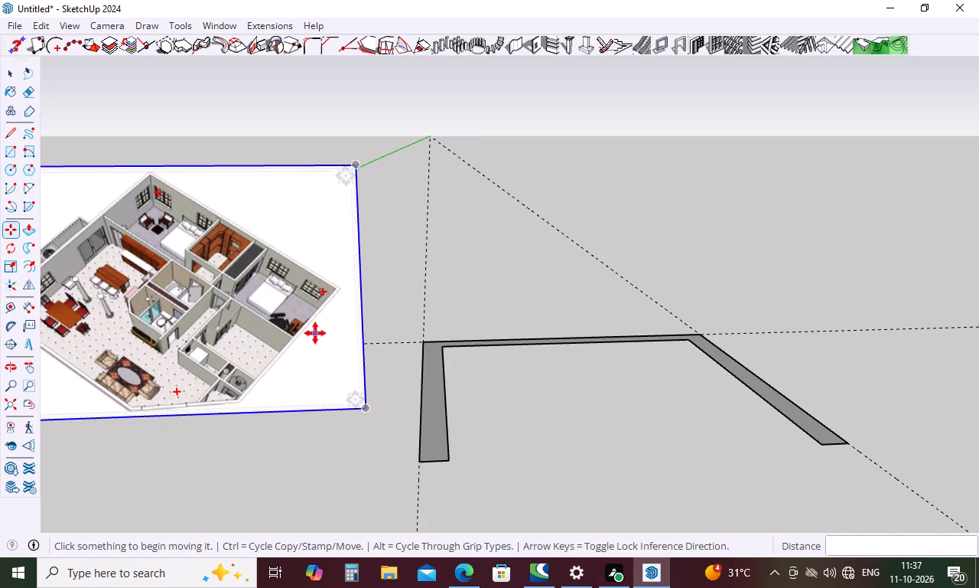
key(p)
drag(432, 443, 444, 397)
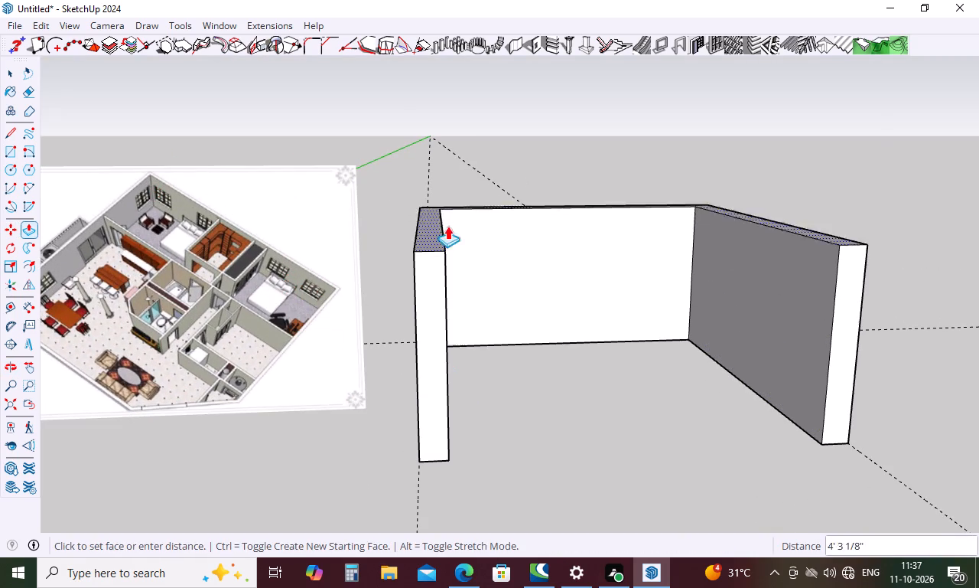
key(1)
text(0')
key(Return)
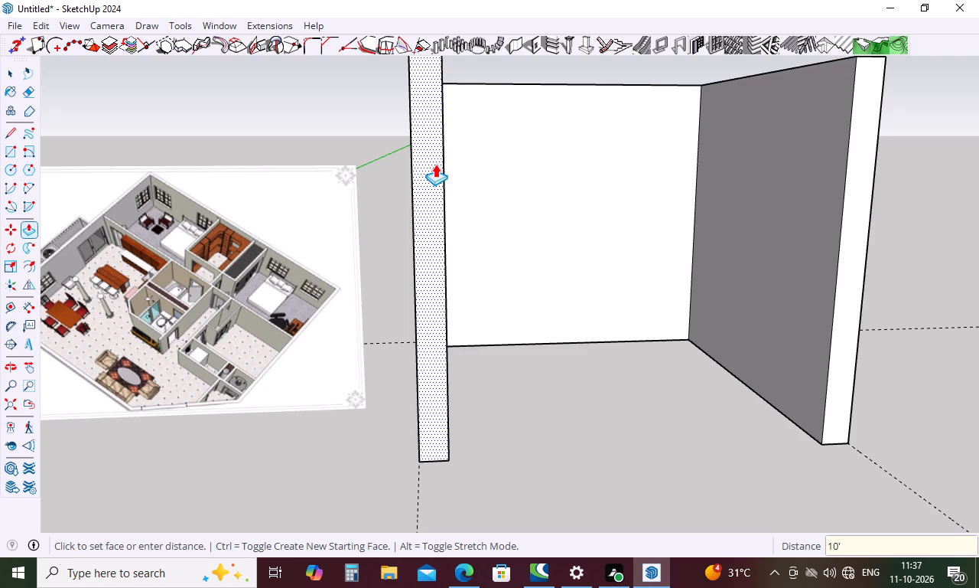
Delete all guide lines from the model.
scroll(268, 262, down, 4)
middle_drag(268, 262, 179, 260)
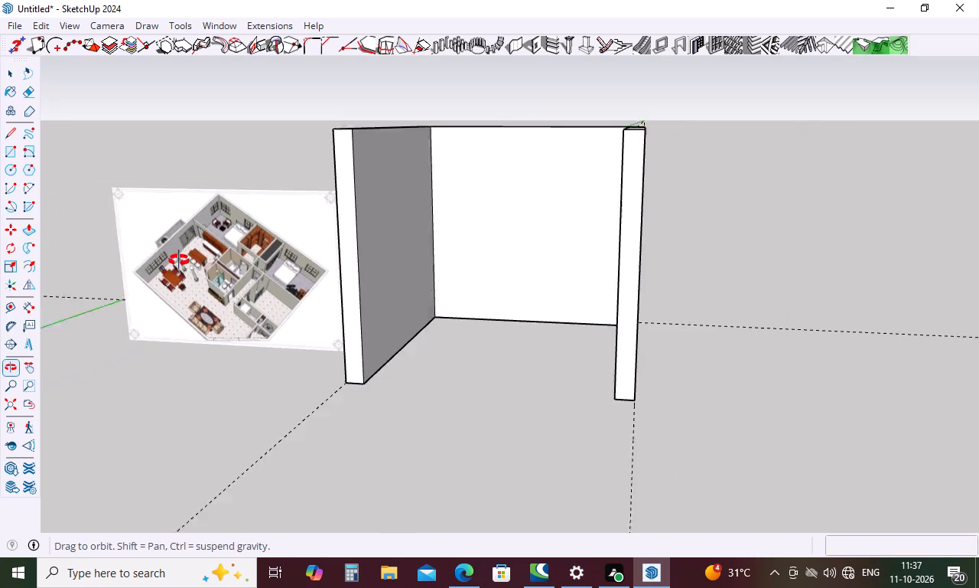
middle_drag(179, 260, 333, 264)
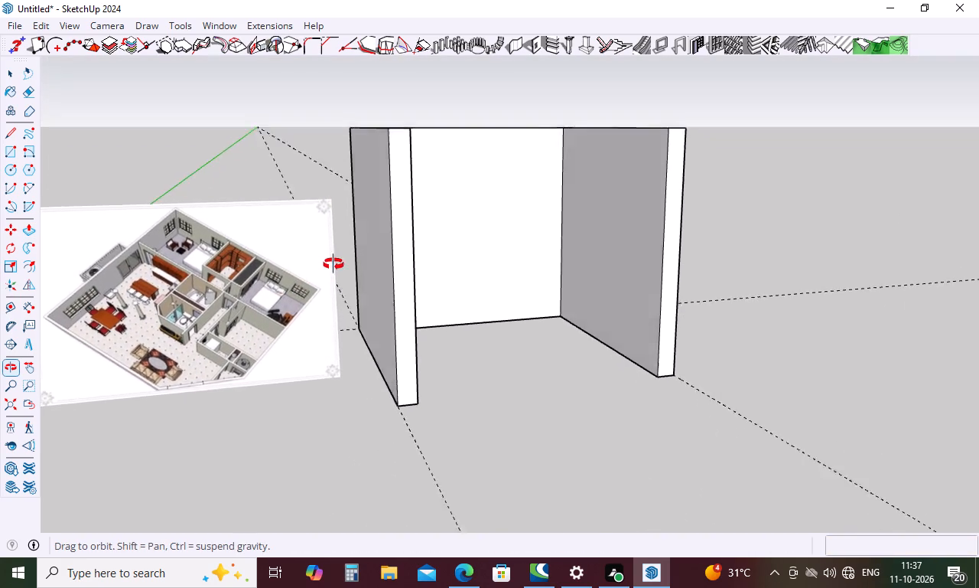
middle_drag(333, 264, 329, 263)
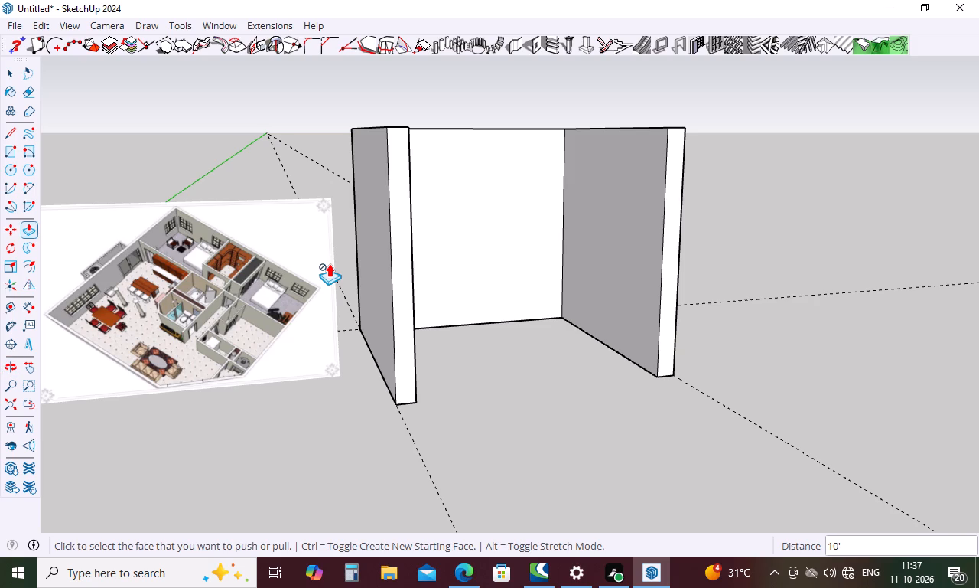
click(44, 27)
click(115, 185)
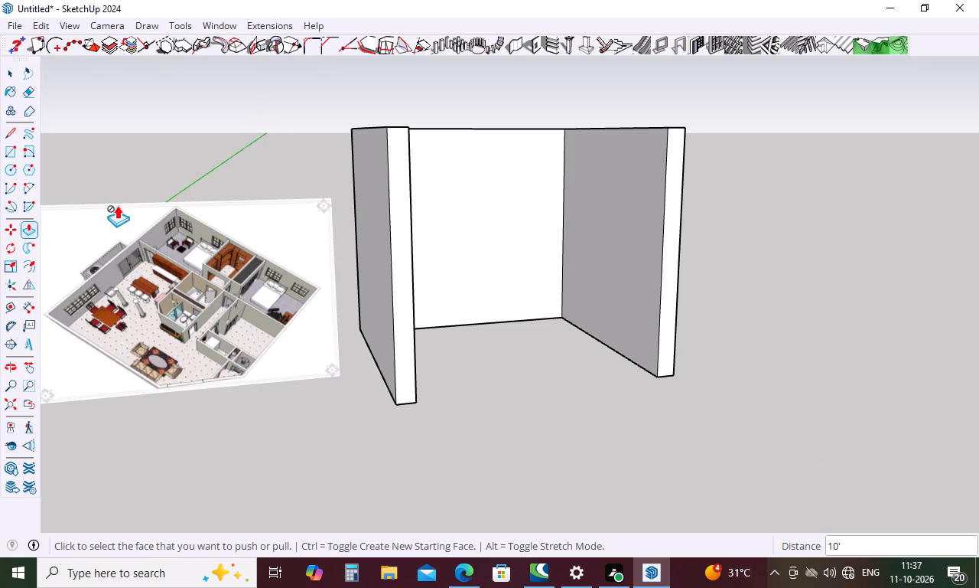
Examine the room layout, walls and window positions in the floor plan picture beside the raised walls.
scroll(323, 183, down, 3)
middle_drag(321, 183, 304, 260)
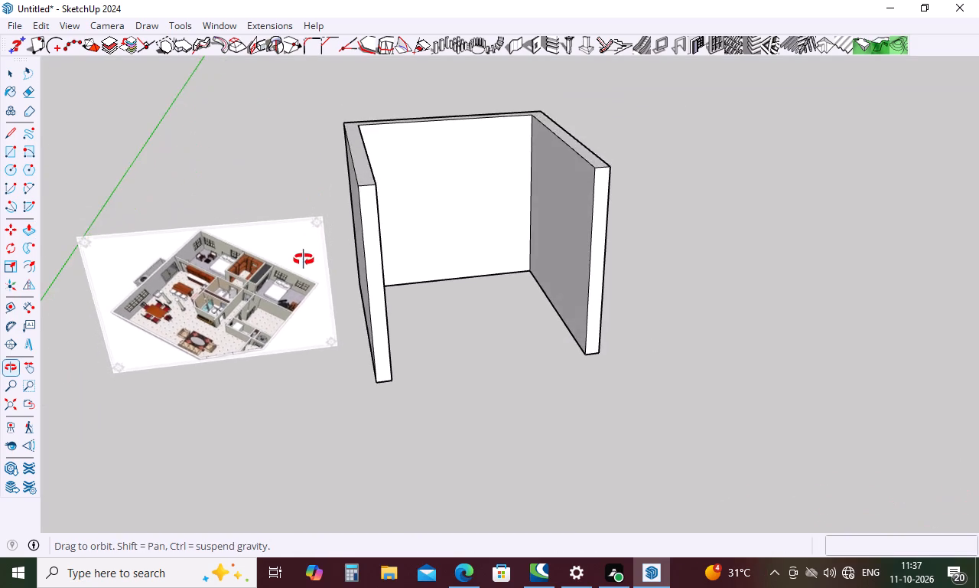
middle_drag(304, 260, 311, 217)
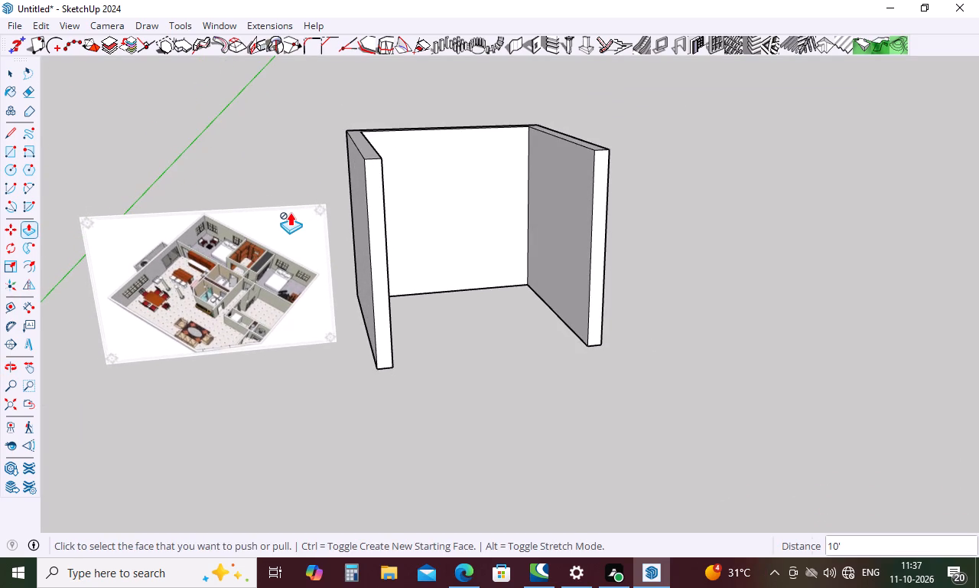
scroll(255, 279, down, 2)
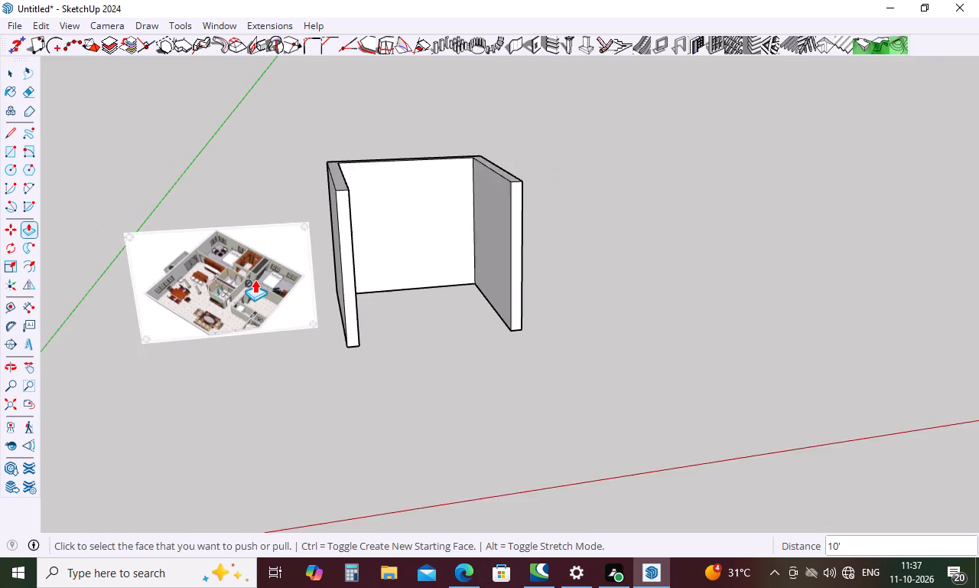
scroll(255, 279, down, 2)
scroll(168, 319, up, 5)
scroll(77, 279, up, 4)
scroll(159, 280, up, 4)
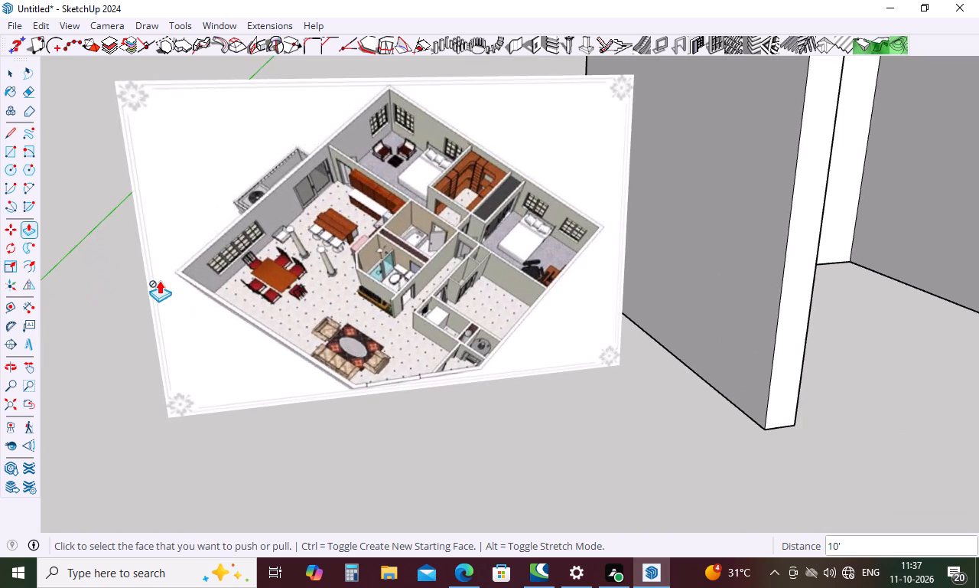
middle_drag(227, 302, 217, 304)
scroll(216, 305, down, 5)
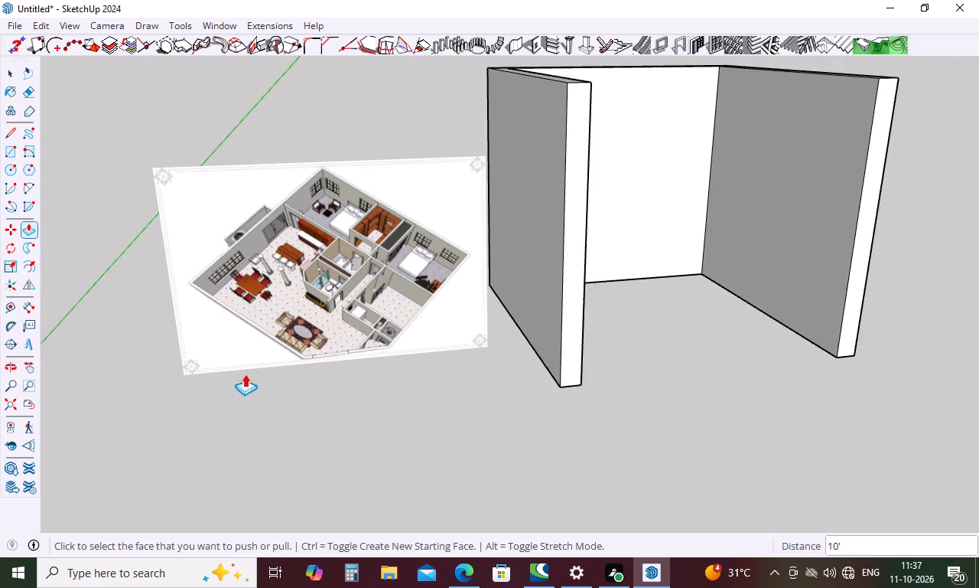
middle_drag(245, 374, 286, 268)
scroll(311, 212, up, 7)
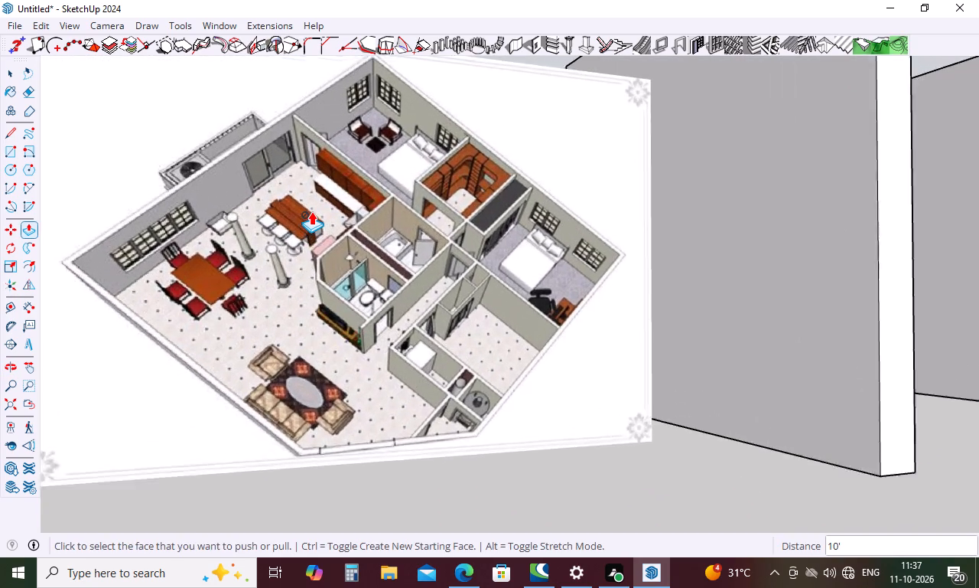
scroll(311, 211, up, 1)
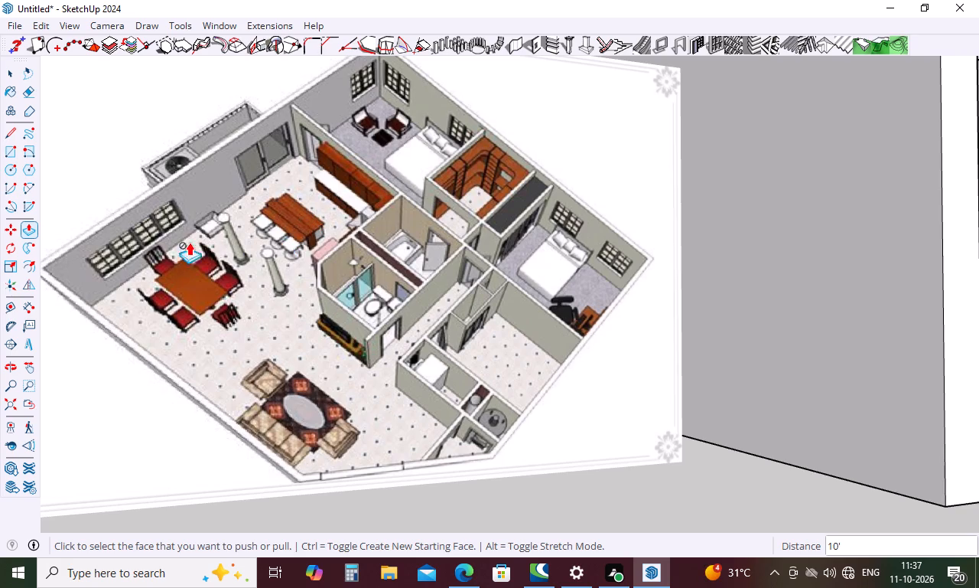
scroll(160, 225, down, 4)
scroll(84, 234, up, 3)
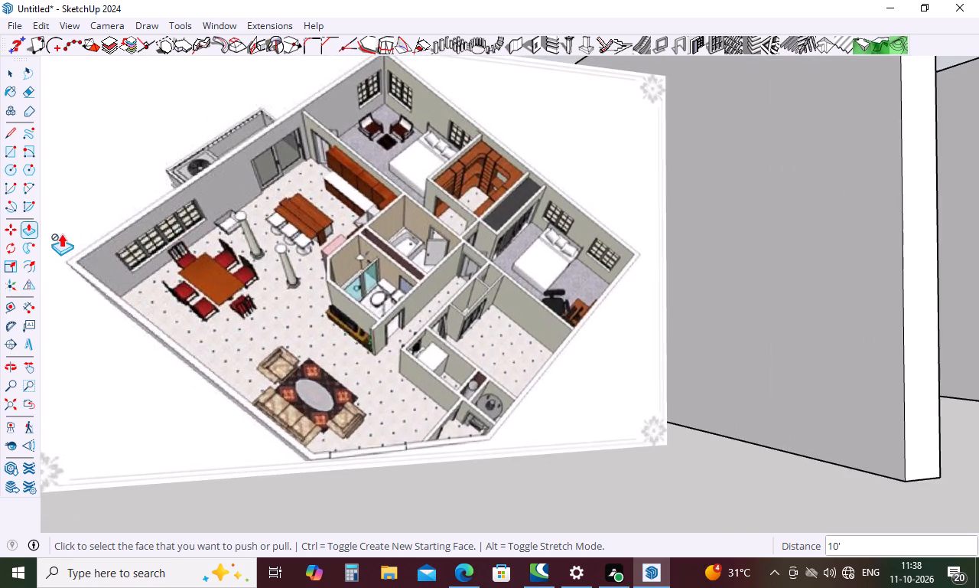
scroll(61, 234, up, 3)
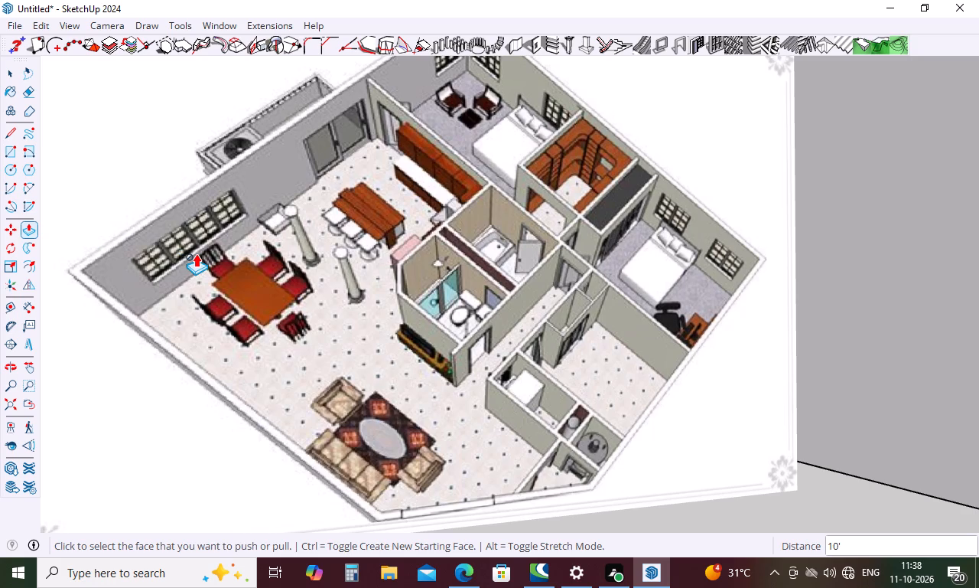
scroll(196, 253, down, 3)
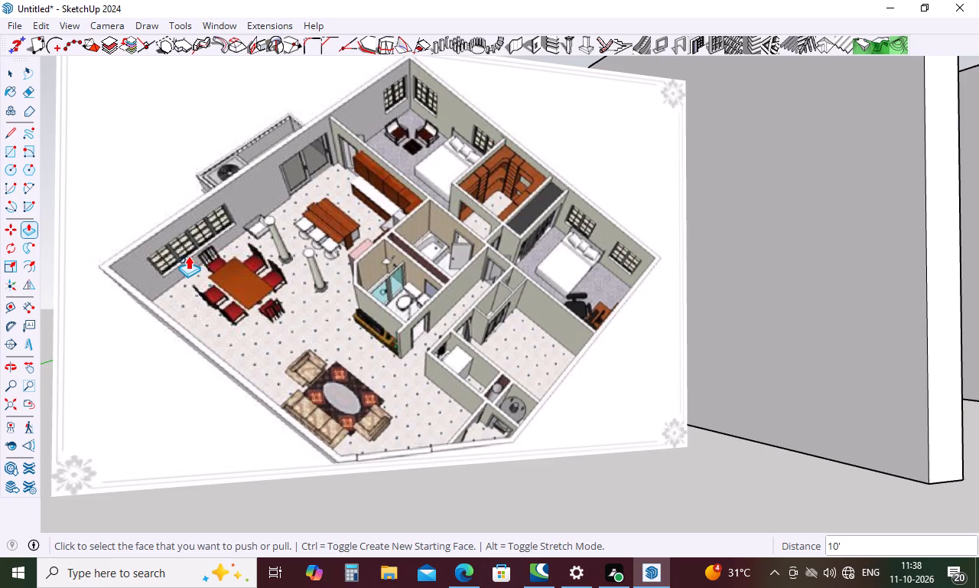
scroll(339, 223, down, 5)
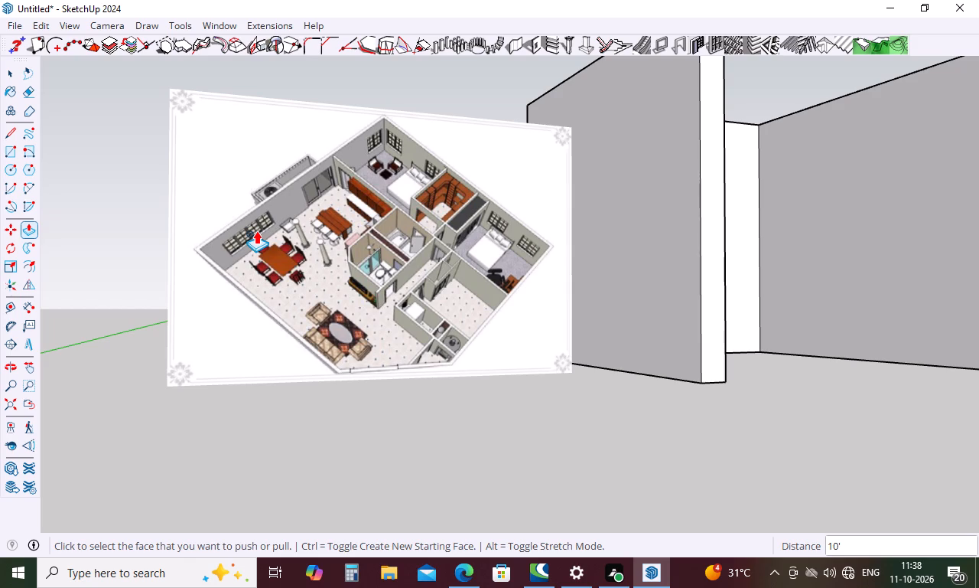
scroll(253, 223, down, 3)
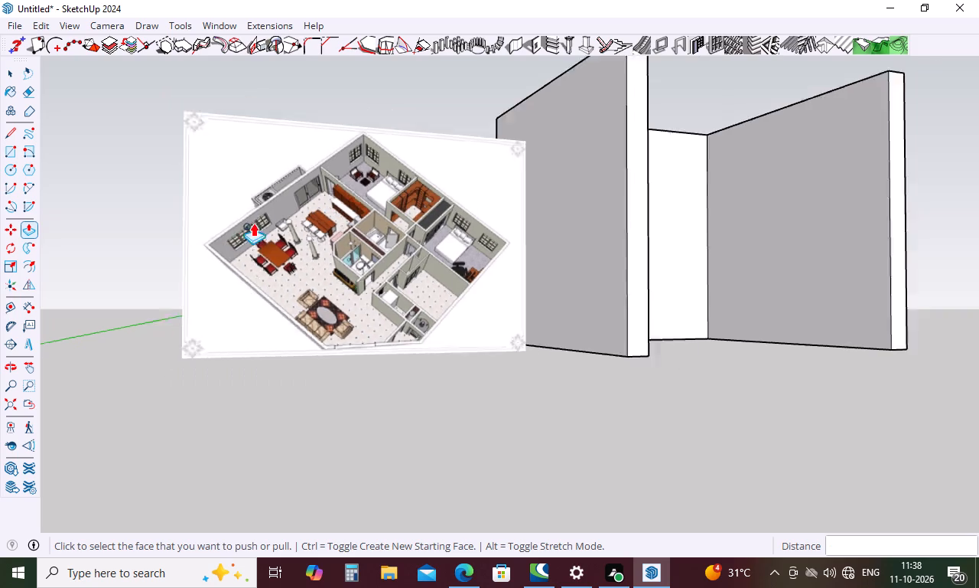
scroll(253, 223, down, 2)
middle_drag(252, 209, 203, 306)
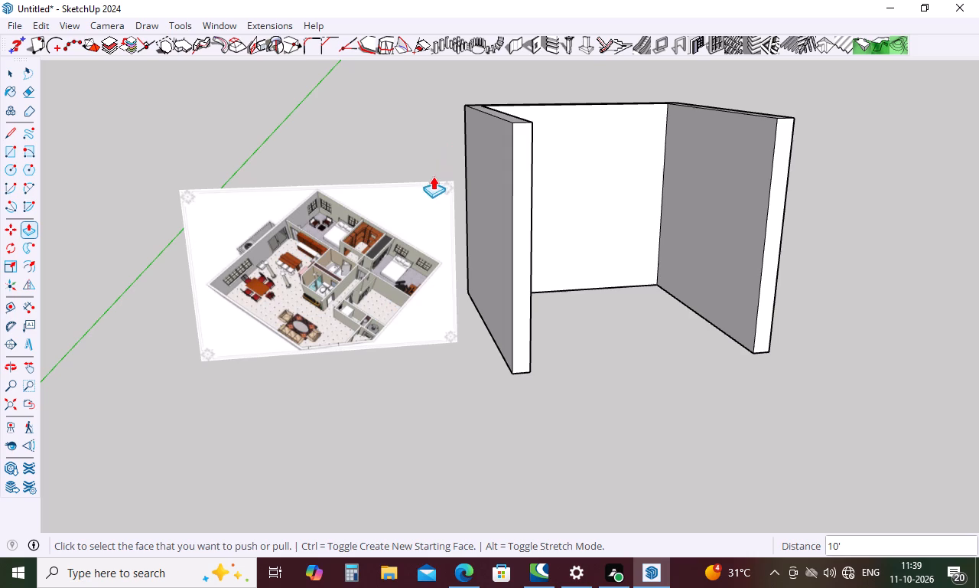
Scale the floor plan picture by about 1.41 along the green axis and about 1.17 along the red axis.
click(389, 273)
key(space)
click(389, 273)
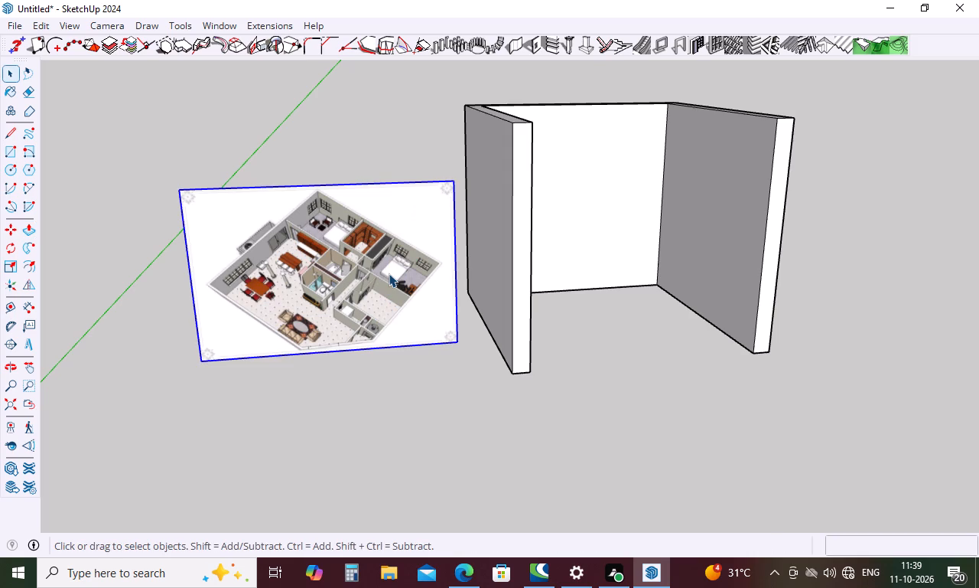
key(s)
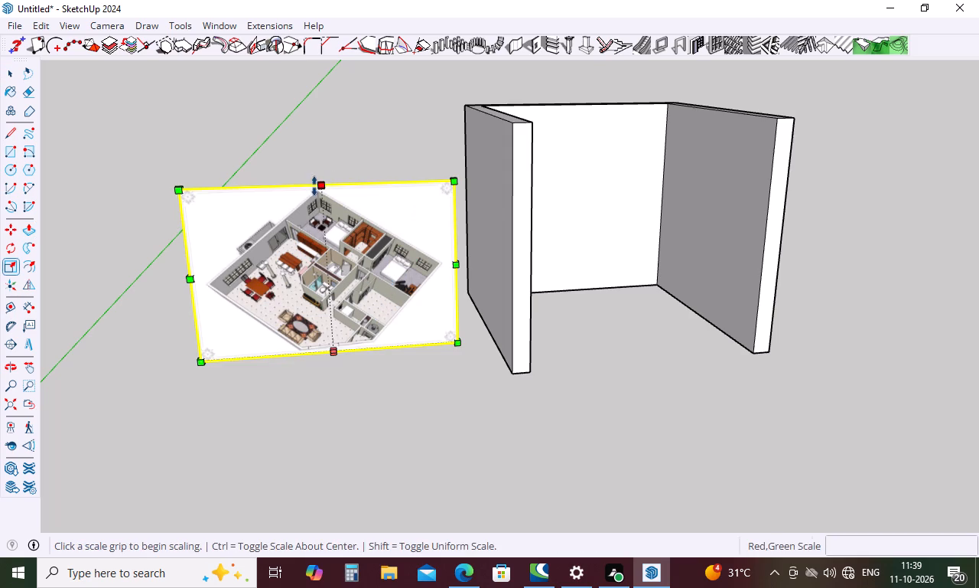
click(320, 185)
click(341, 109)
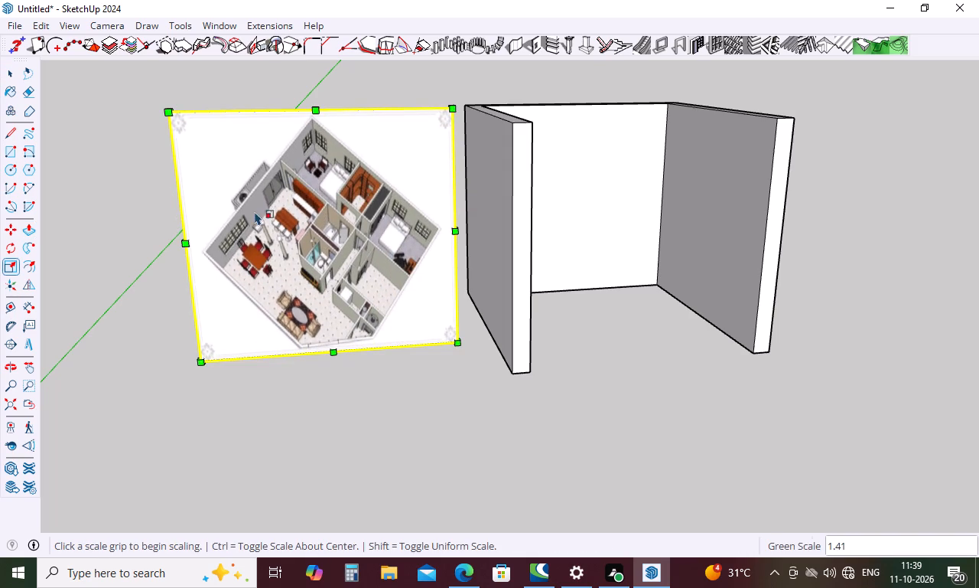
click(181, 238)
click(136, 244)
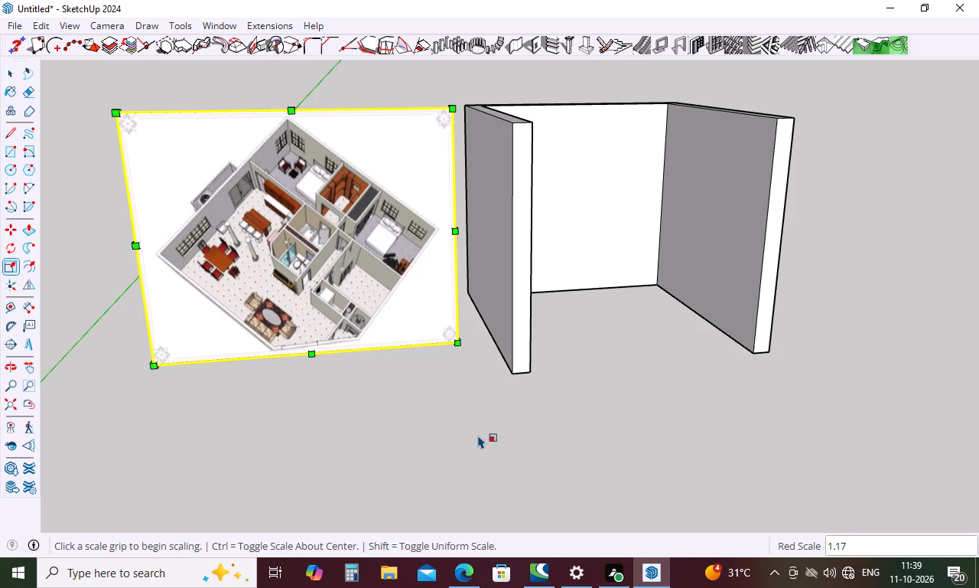
Examine the rooms, partition walls and openings in the scaled floor plan picture and compare them with the raised U-shaped corner room.
scroll(337, 338, down, 9)
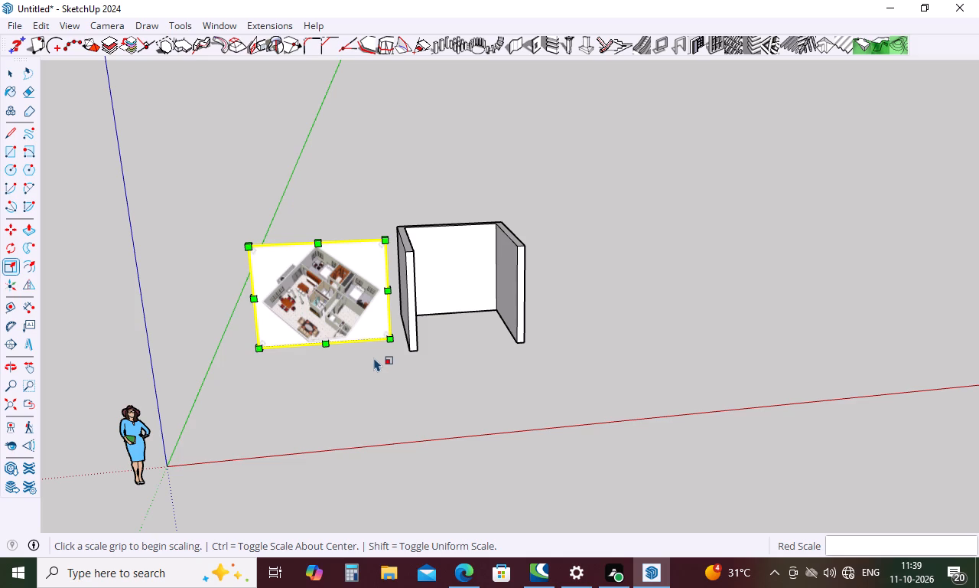
scroll(368, 328, down, 2)
middle_drag(368, 328, 320, 247)
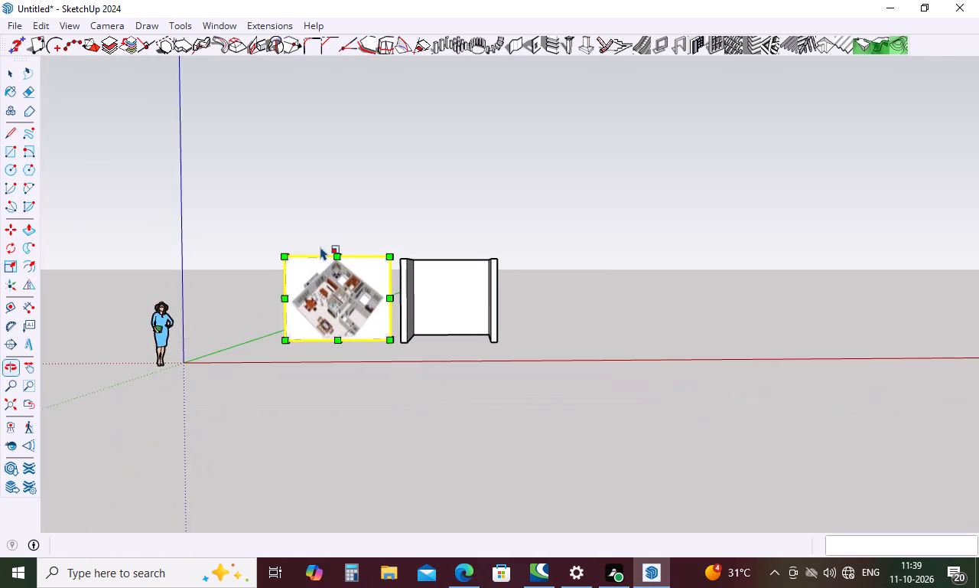
scroll(254, 305, up, 8)
scroll(330, 298, up, 5)
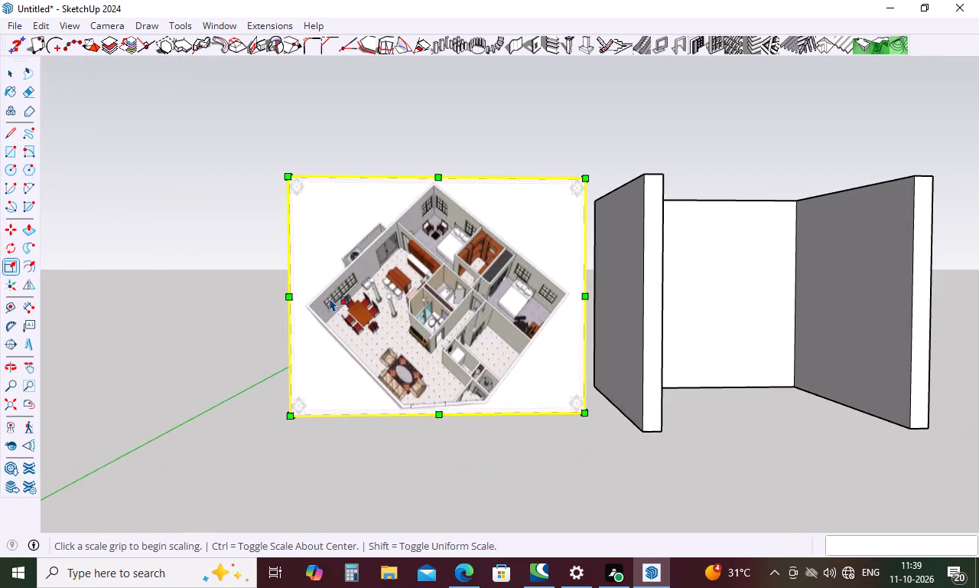
scroll(275, 326, down, 8)
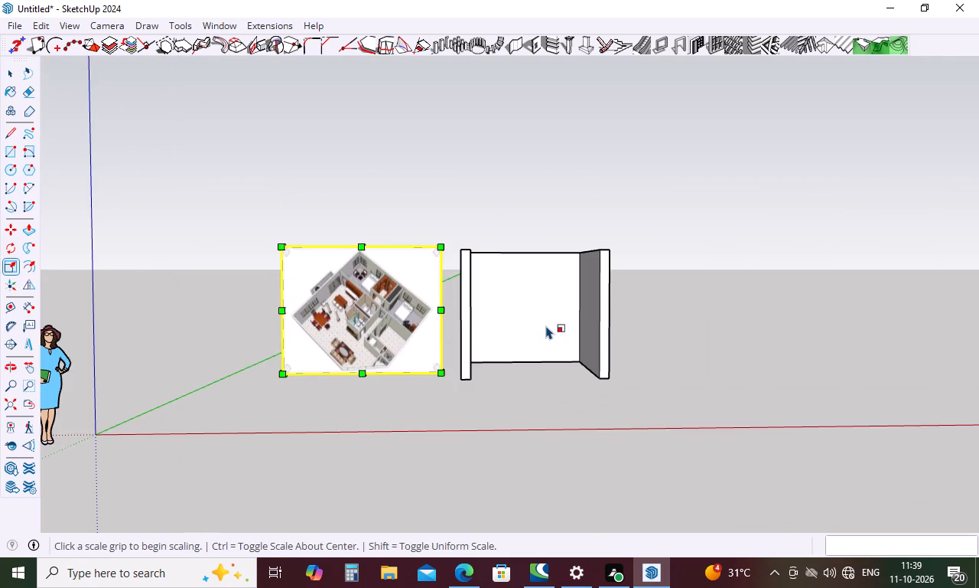
scroll(627, 282, up, 4)
middle_drag(447, 348, 485, 352)
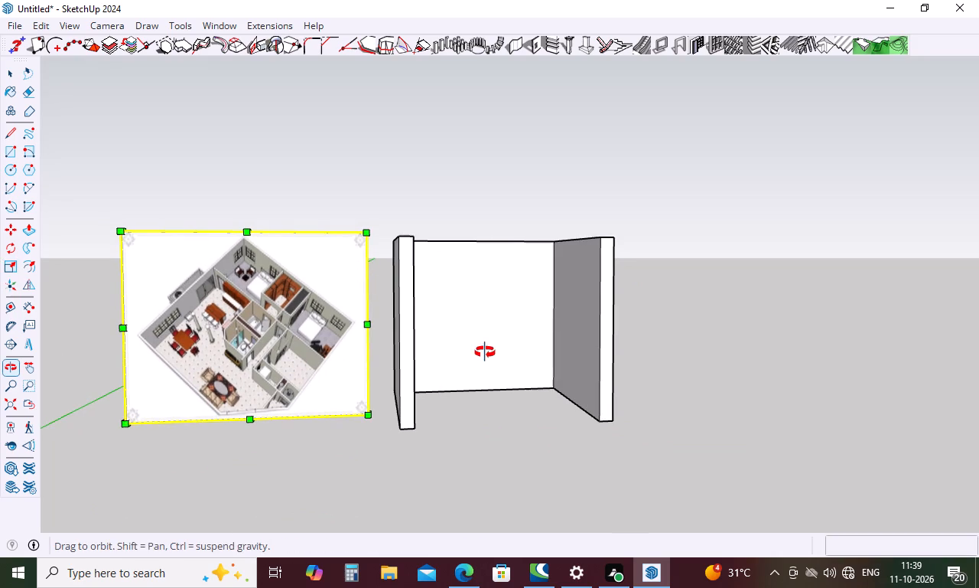
middle_drag(485, 352, 485, 353)
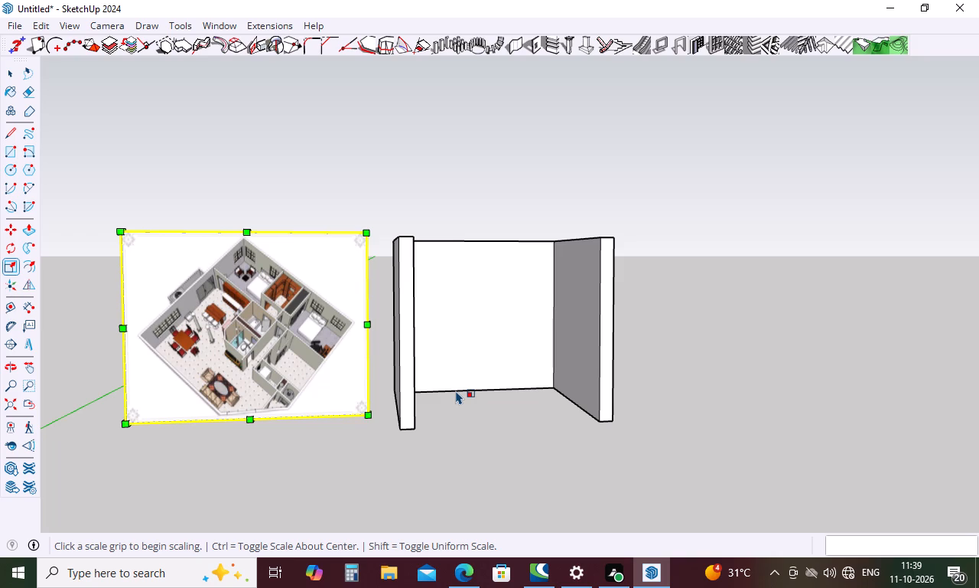
middle_drag(356, 448, 343, 522)
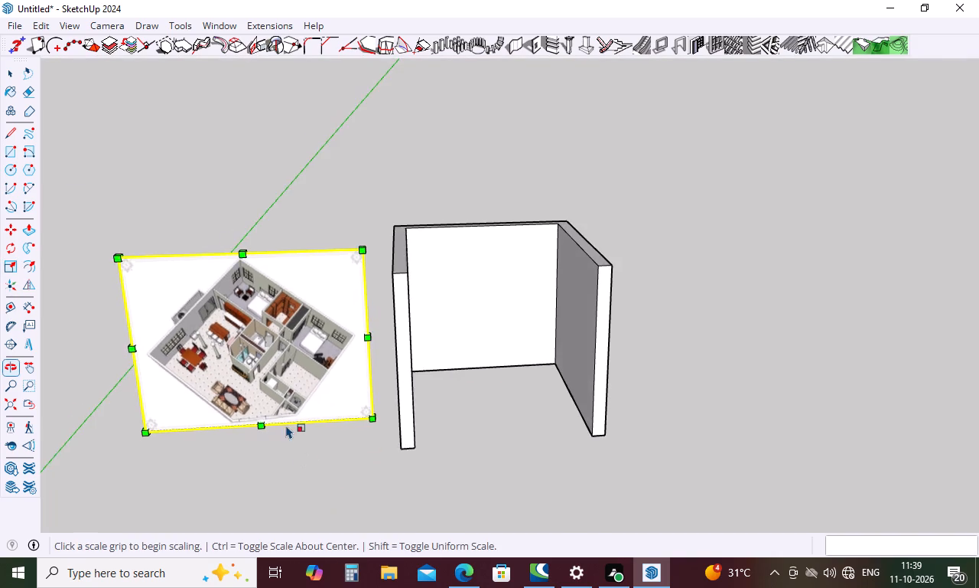
scroll(281, 402, up, 6)
middle_drag(247, 332, 262, 323)
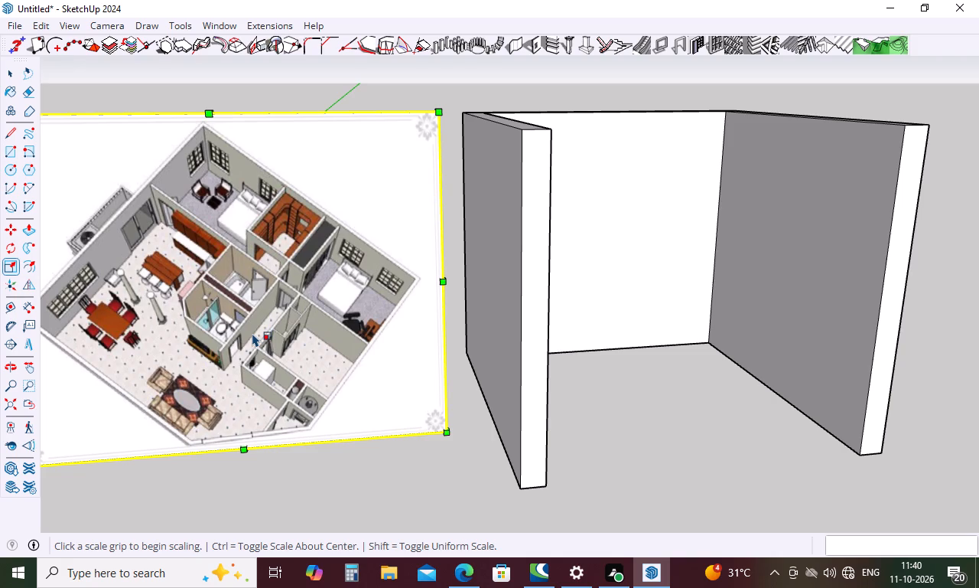
scroll(346, 269, down, 12)
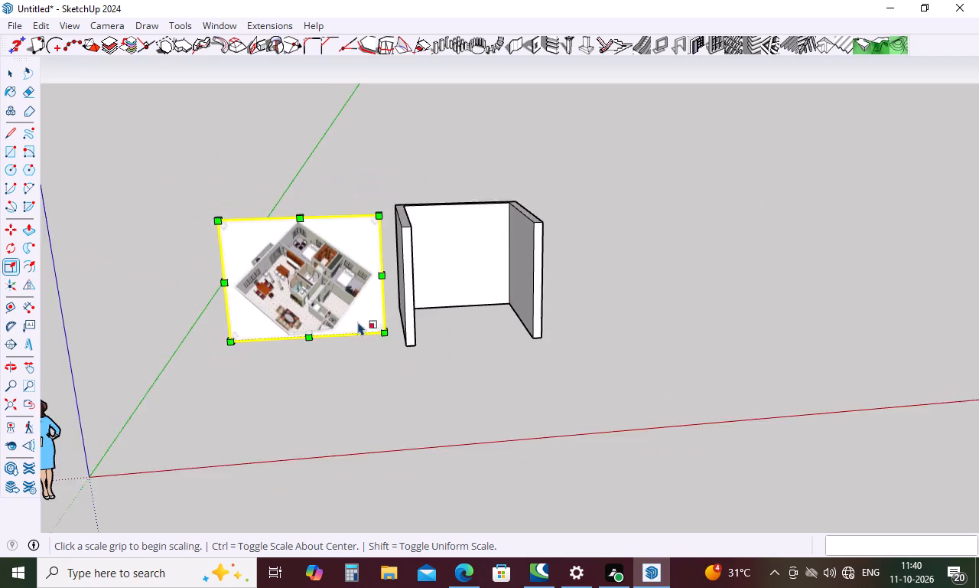
scroll(358, 322, down, 4)
middle_drag(359, 354, 207, 325)
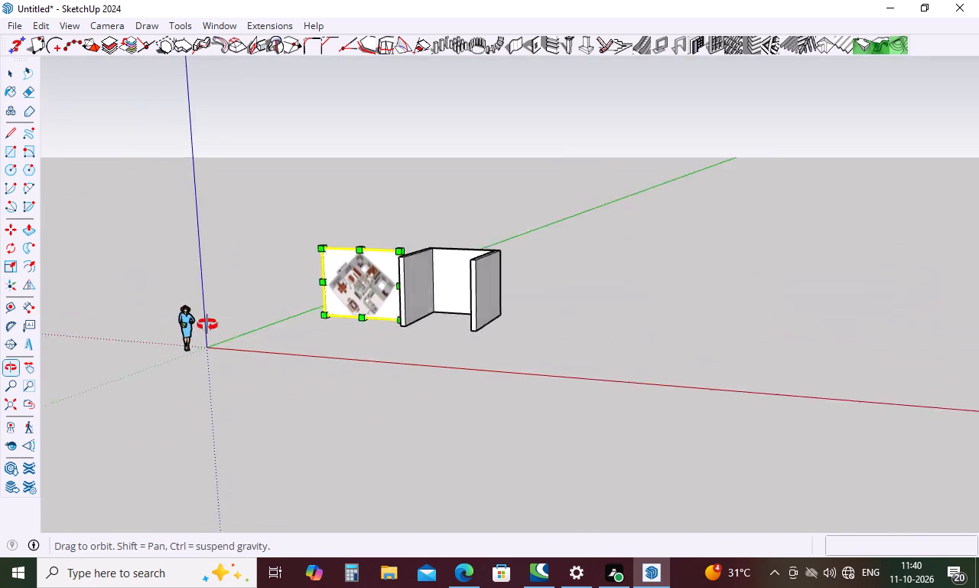
middle_drag(207, 325, 405, 312)
scroll(330, 260, up, 6)
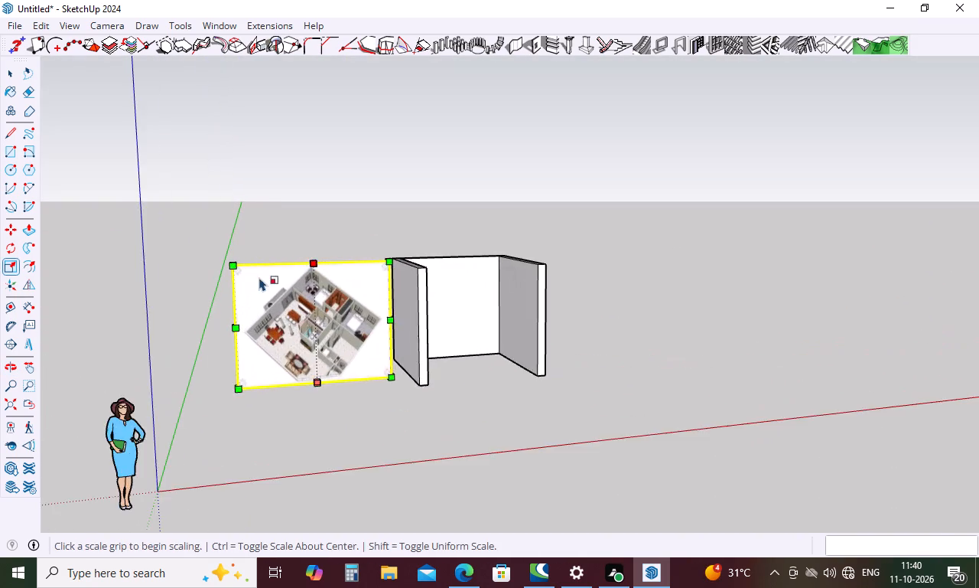
scroll(216, 286, up, 5)
scroll(340, 355, up, 5)
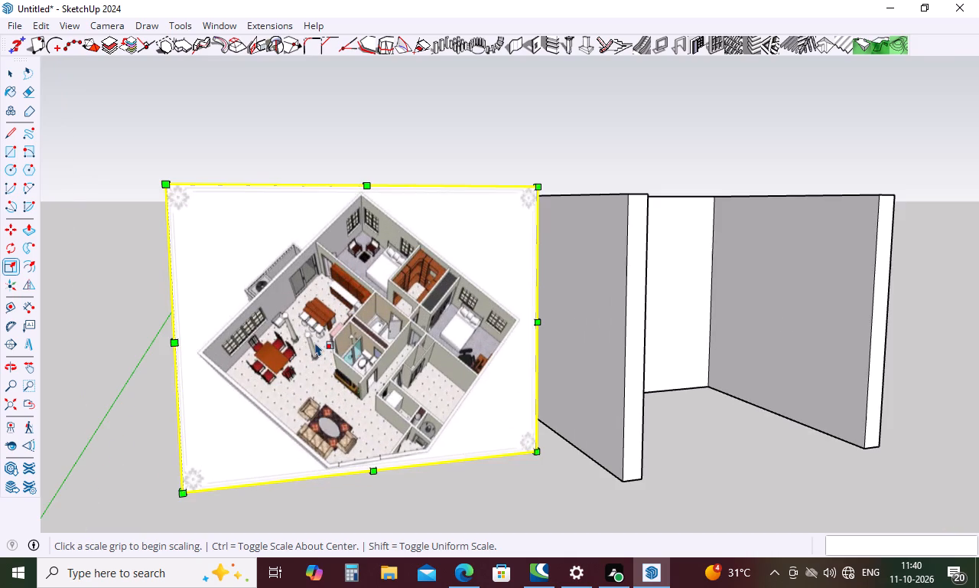
scroll(315, 342, down, 5)
scroll(369, 320, up, 6)
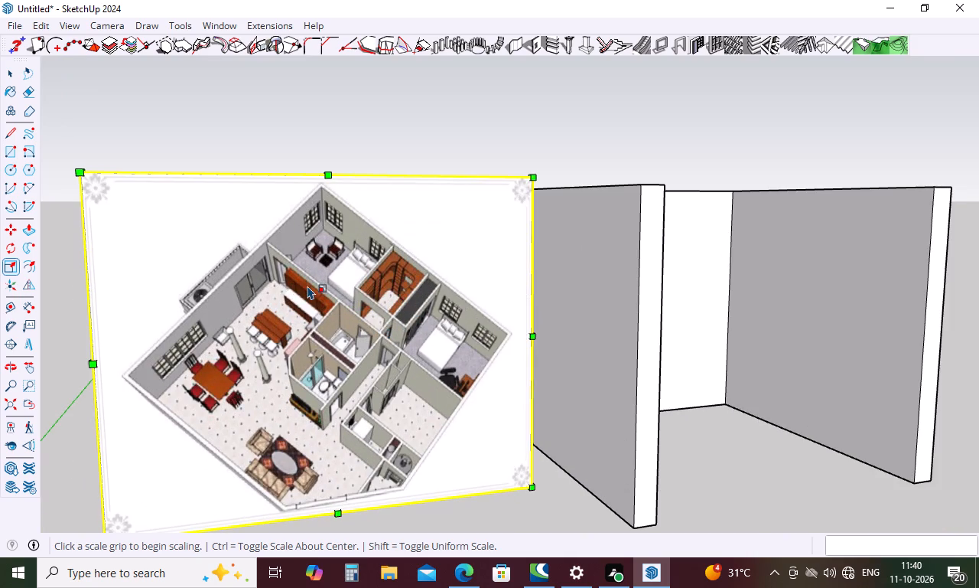
scroll(298, 273, down, 9)
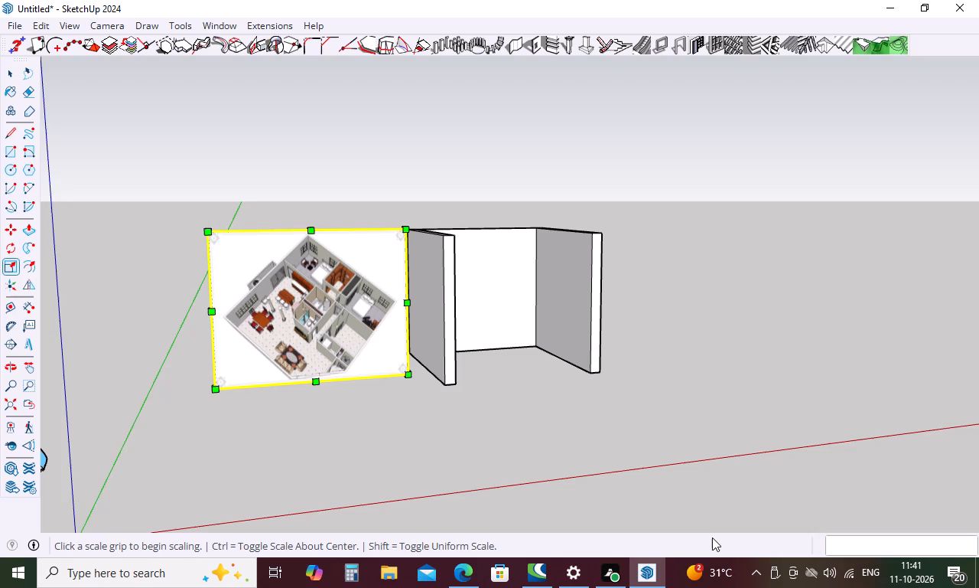
scroll(712, 537, down, 1)
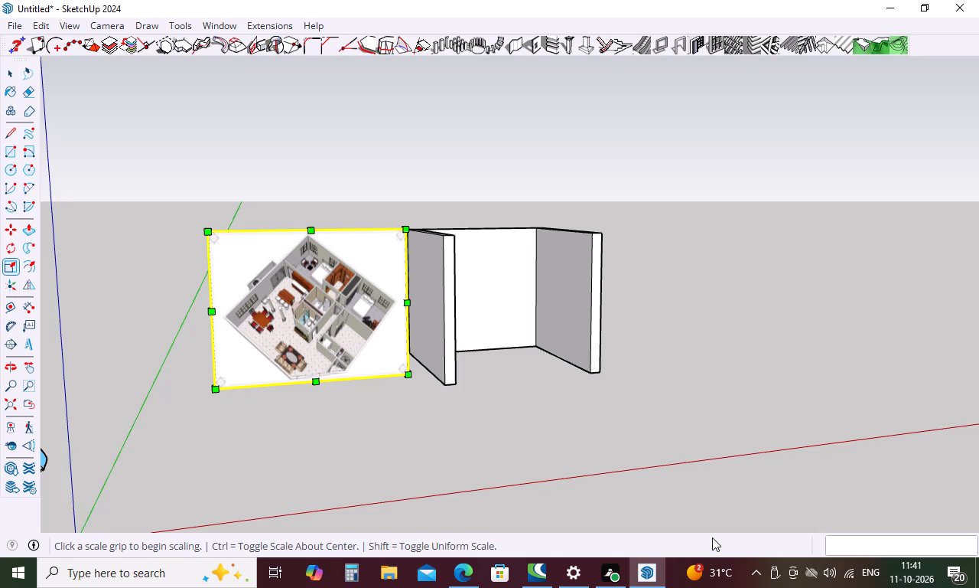
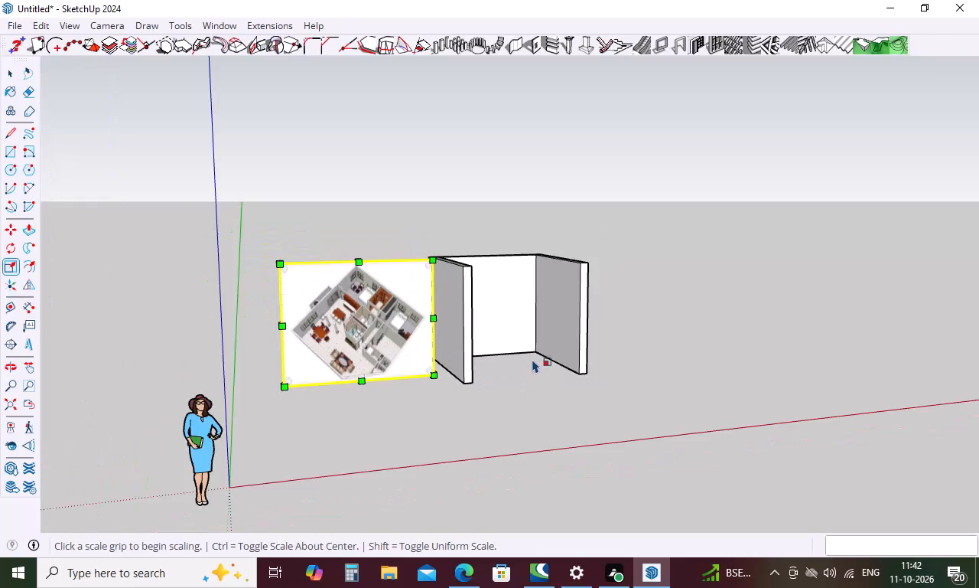
Search the 3D Warehouse for "bed".
middle_drag(532, 353, 366, 371)
scroll(409, 329, up, 6)
middle_drag(417, 317, 460, 241)
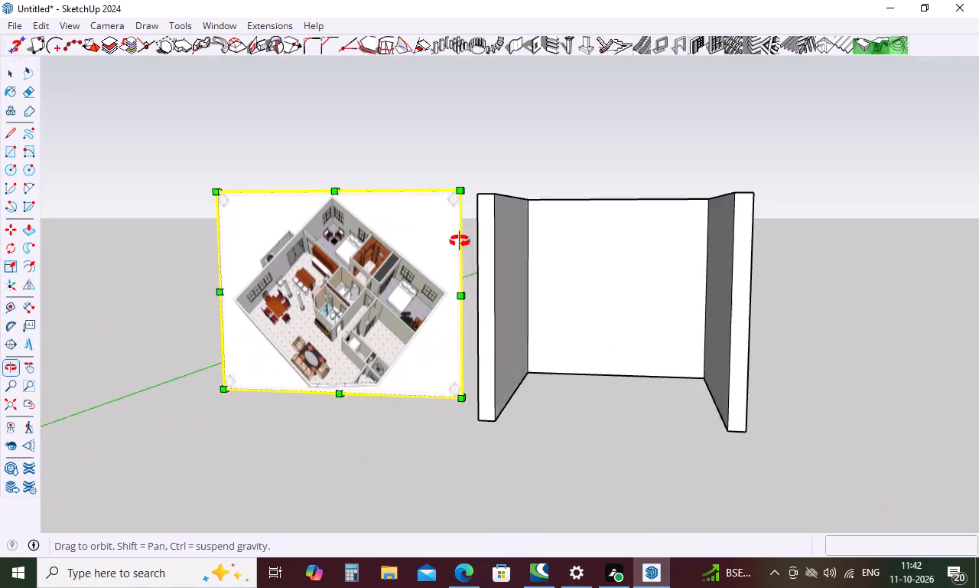
middle_drag(460, 241, 447, 368)
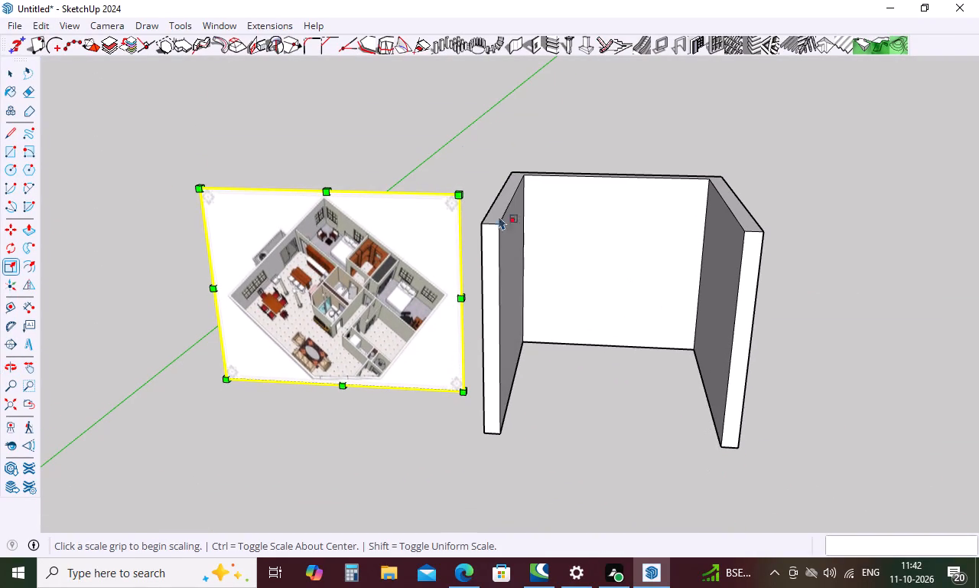
click(225, 24)
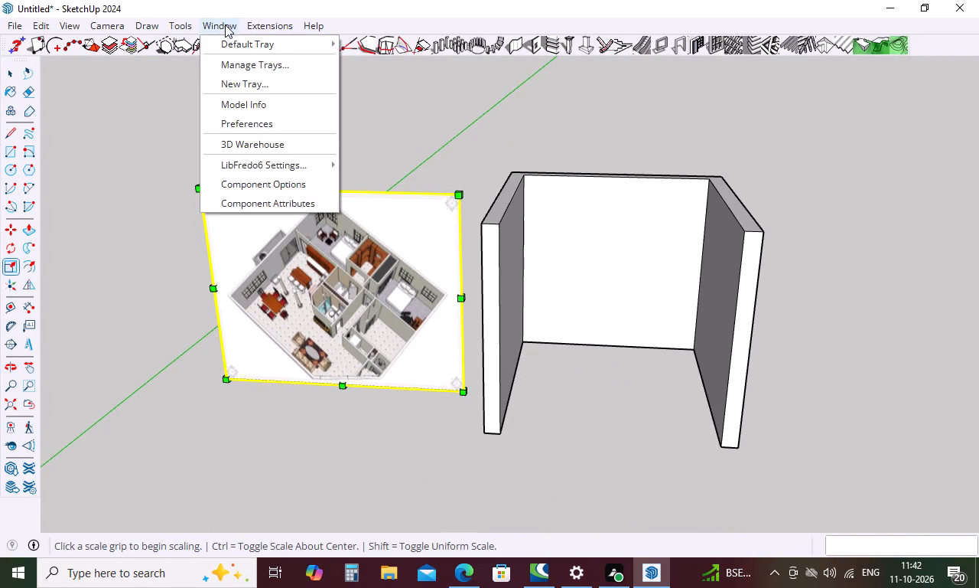
click(289, 151)
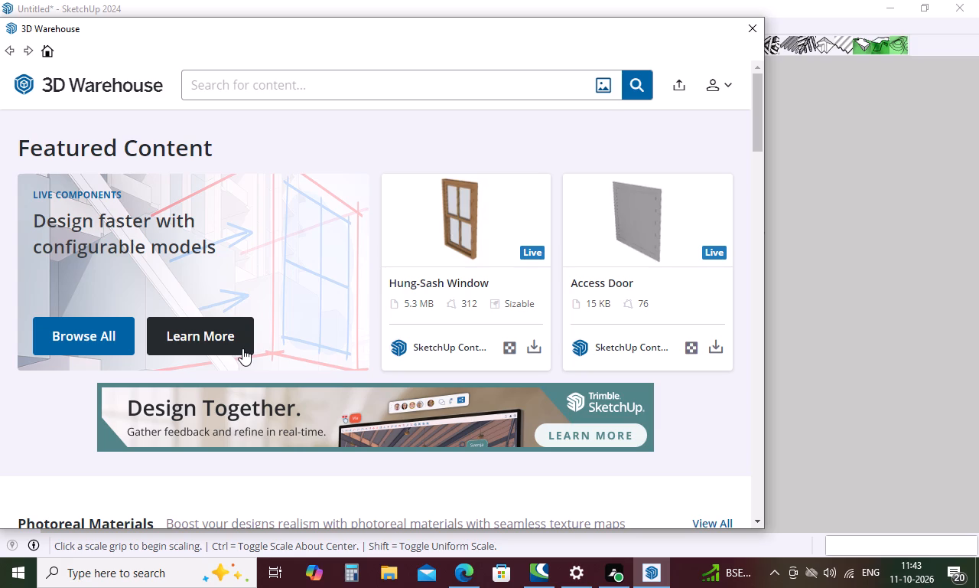
click(378, 90)
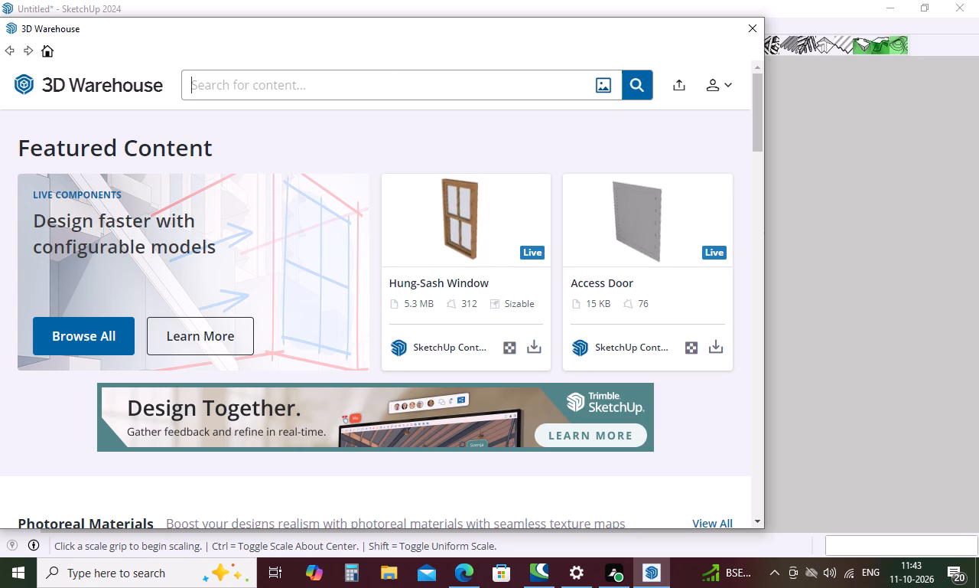
text(bed)
key(Return)
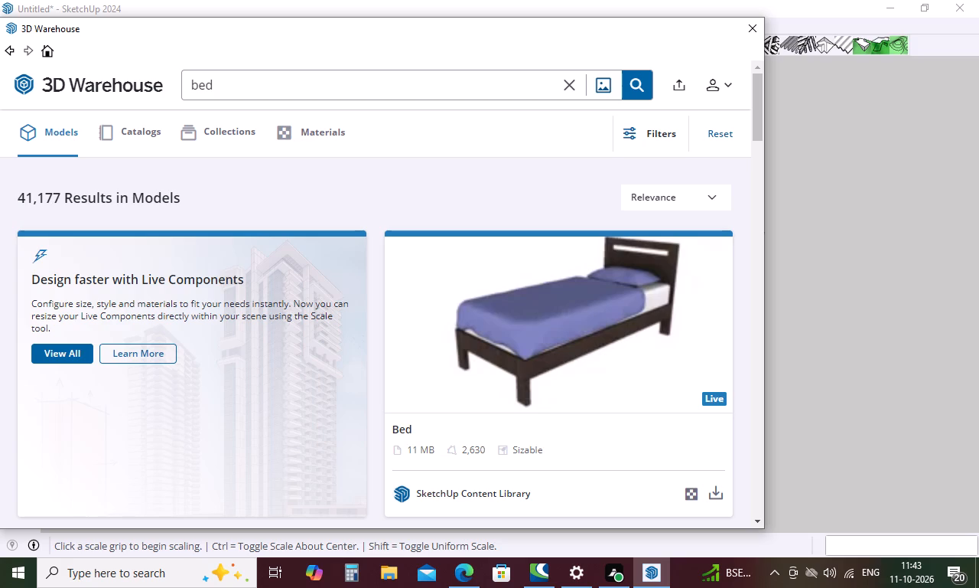
Browse the bed models in the search results and compare them with the bedroom furniture in the floor plan picture.
scroll(424, 262, down, 8)
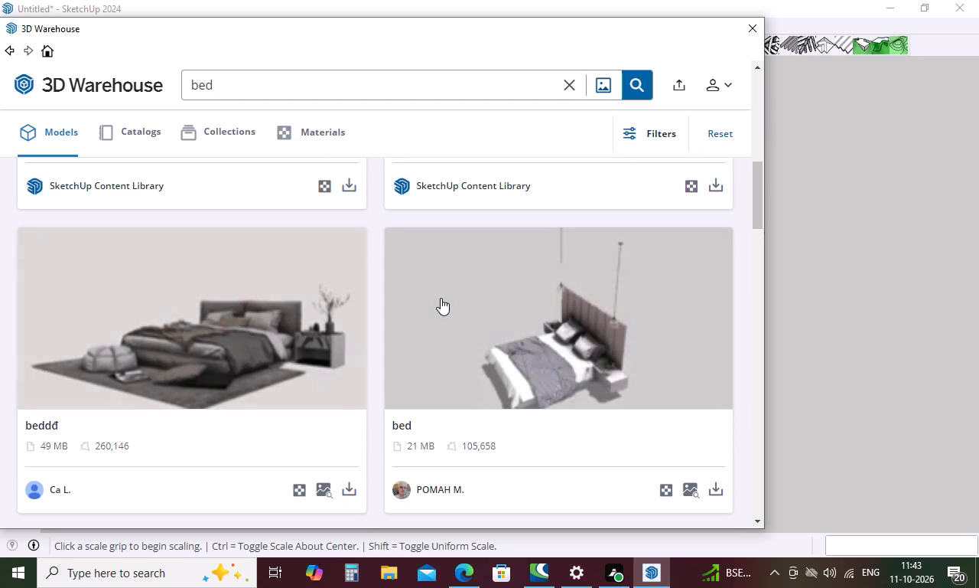
scroll(502, 322, down, 3)
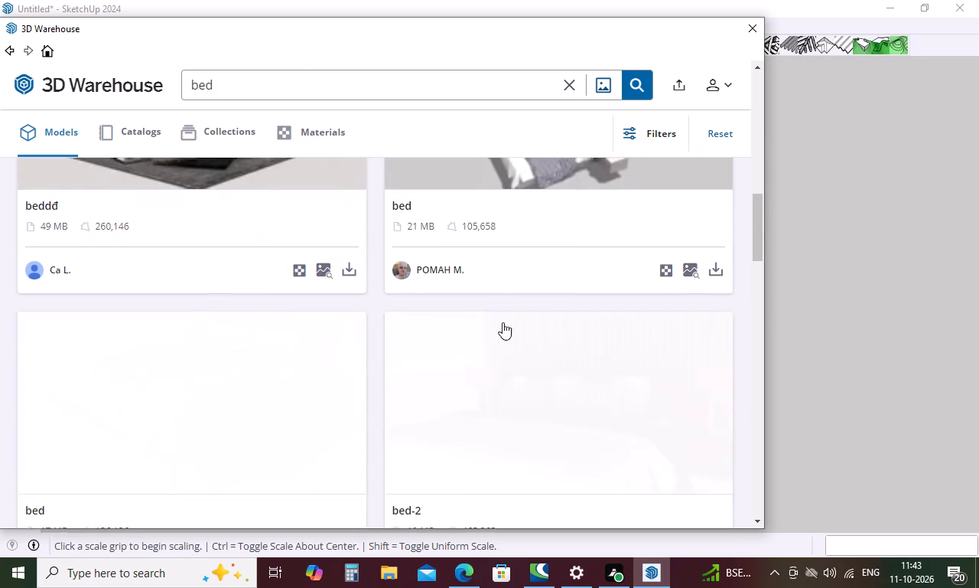
scroll(830, 283, down, 6)
scroll(829, 282, down, 17)
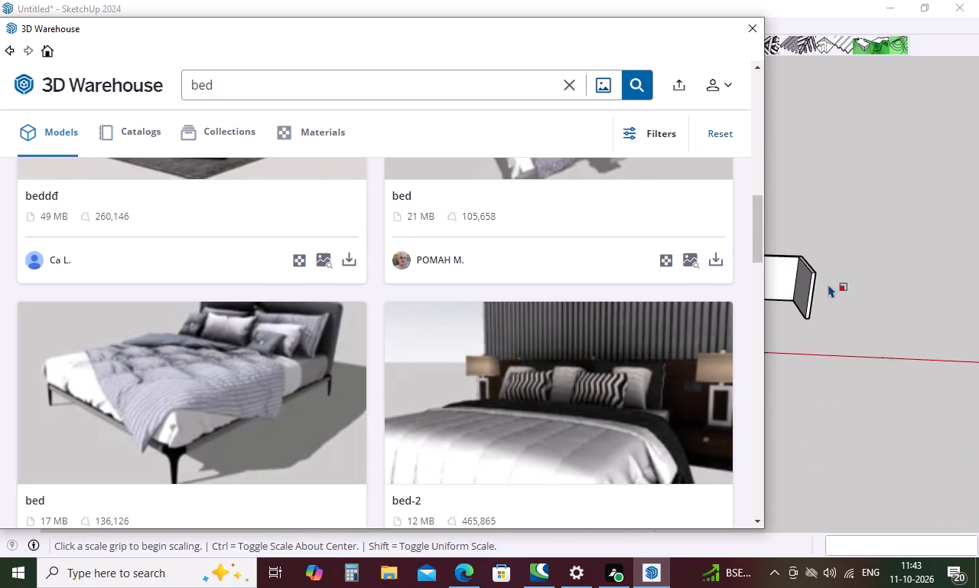
scroll(828, 284, down, 12)
scroll(785, 275, up, 14)
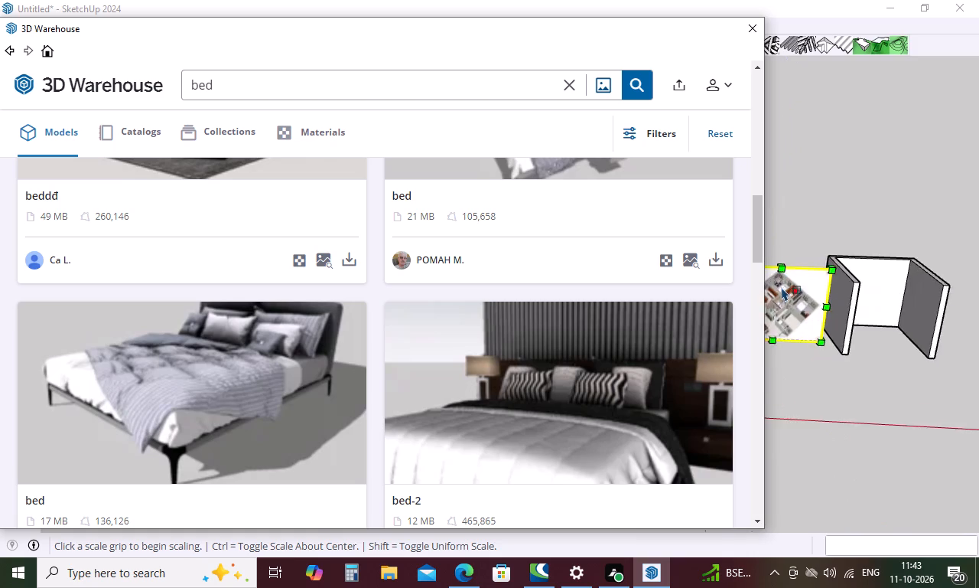
scroll(782, 287, up, 18)
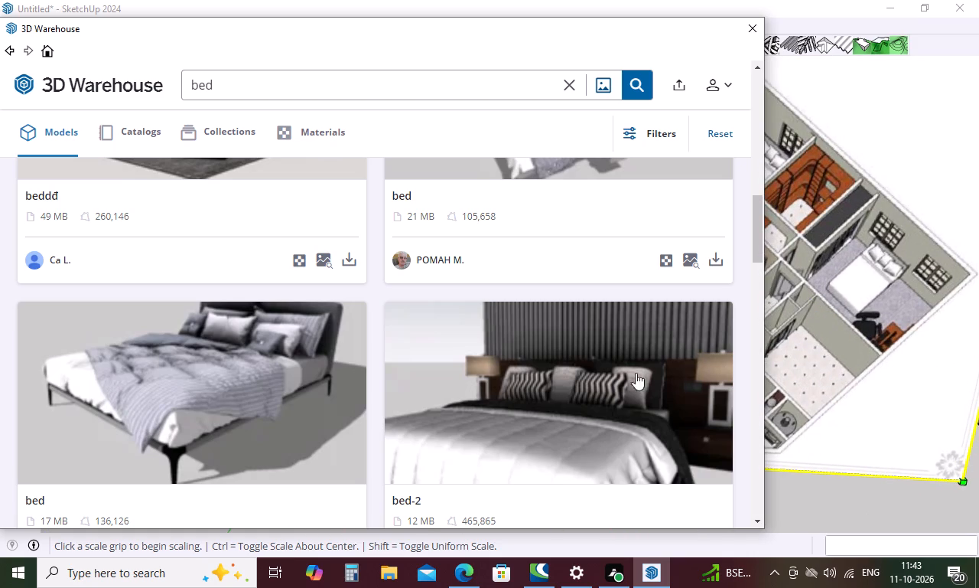
scroll(499, 318, down, 4)
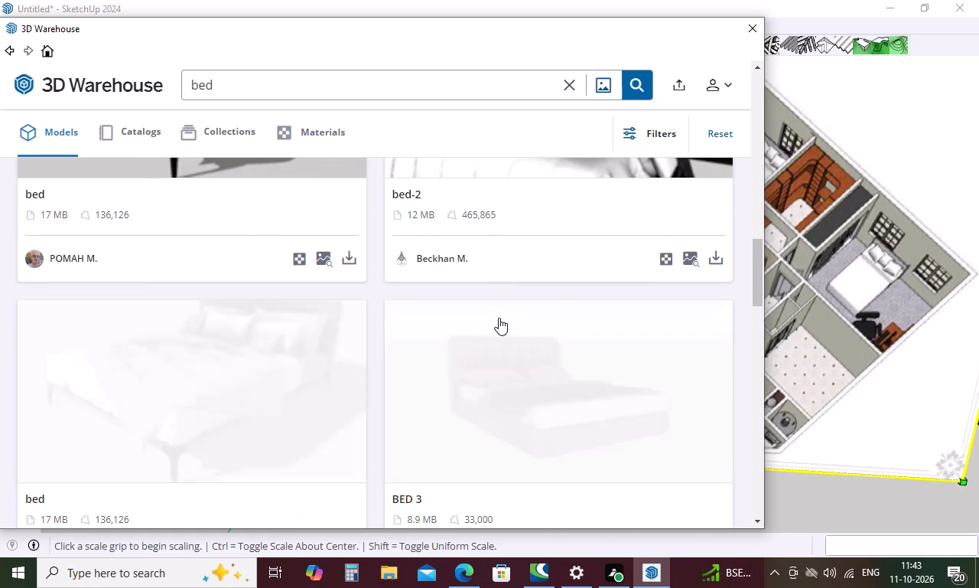
scroll(499, 317, down, 5)
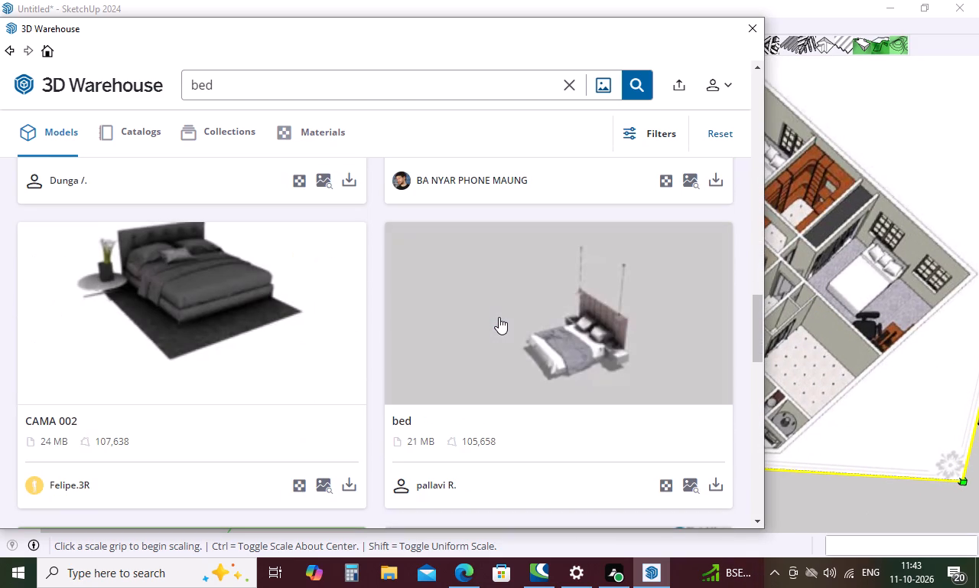
scroll(499, 317, down, 9)
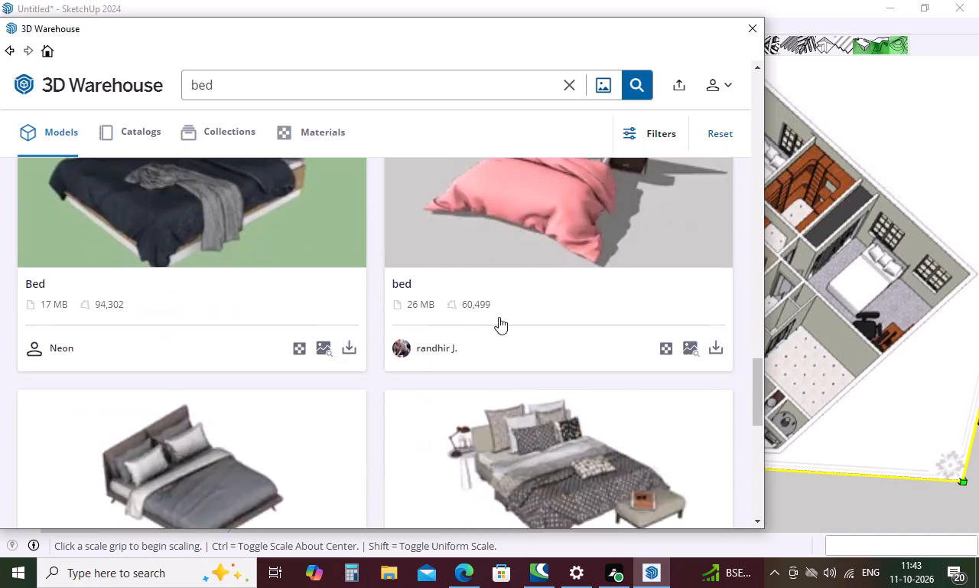
scroll(499, 317, down, 5)
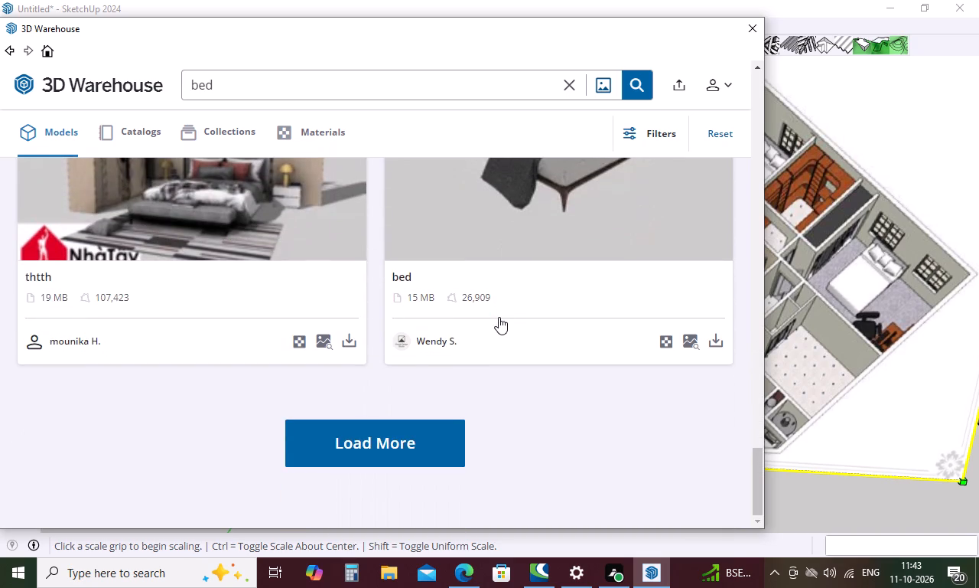
scroll(499, 317, up, 5)
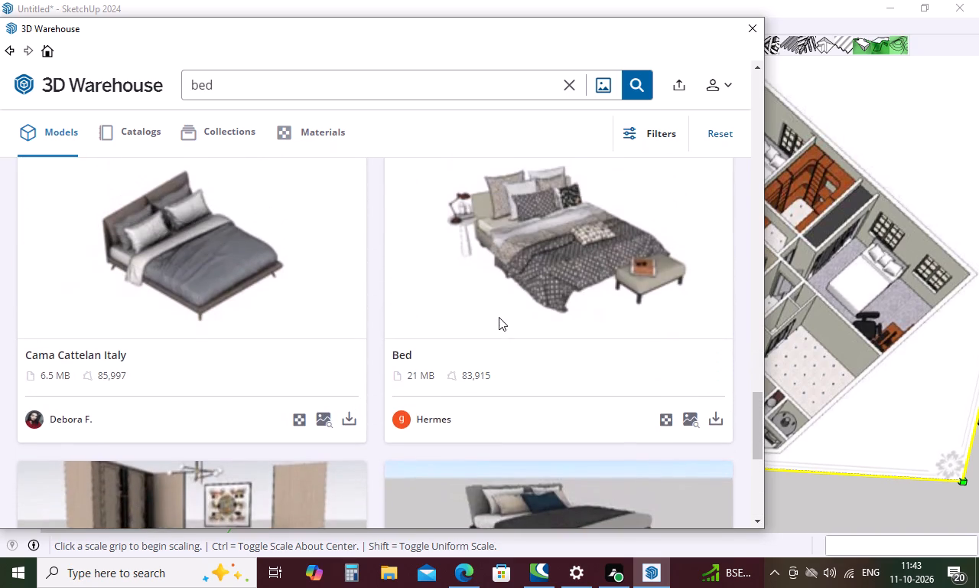
scroll(496, 299, down, 12)
scroll(496, 299, up, 11)
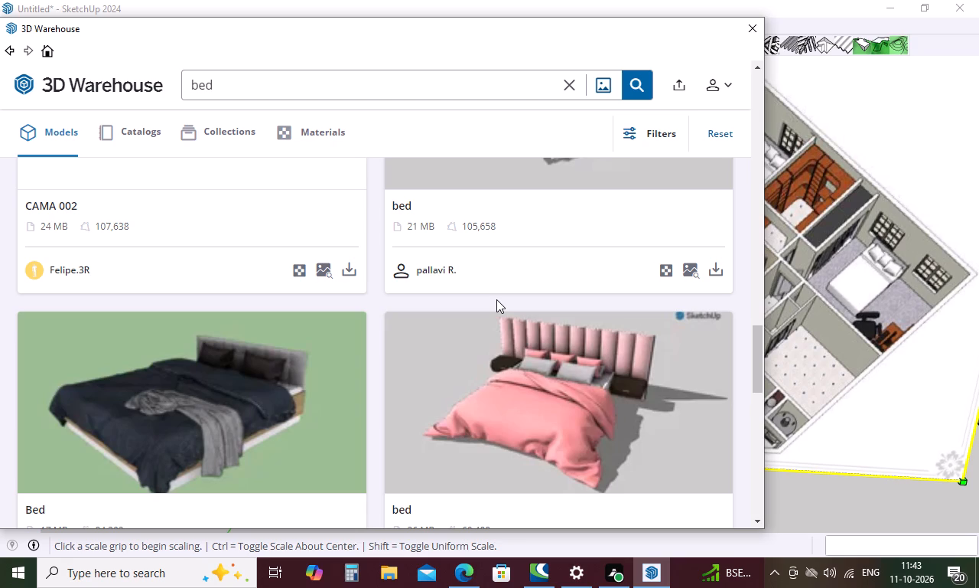
scroll(525, 300, up, 1)
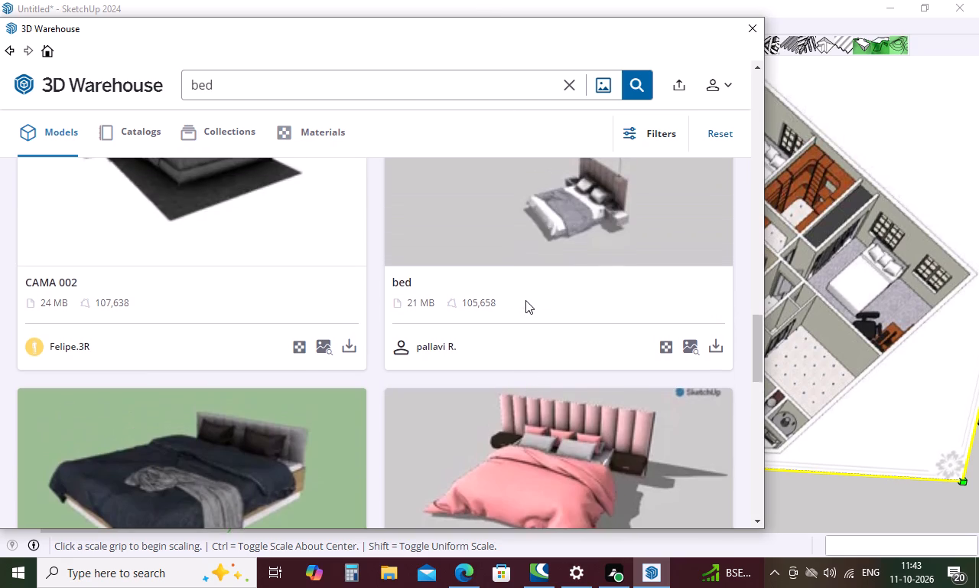
scroll(525, 300, up, 1)
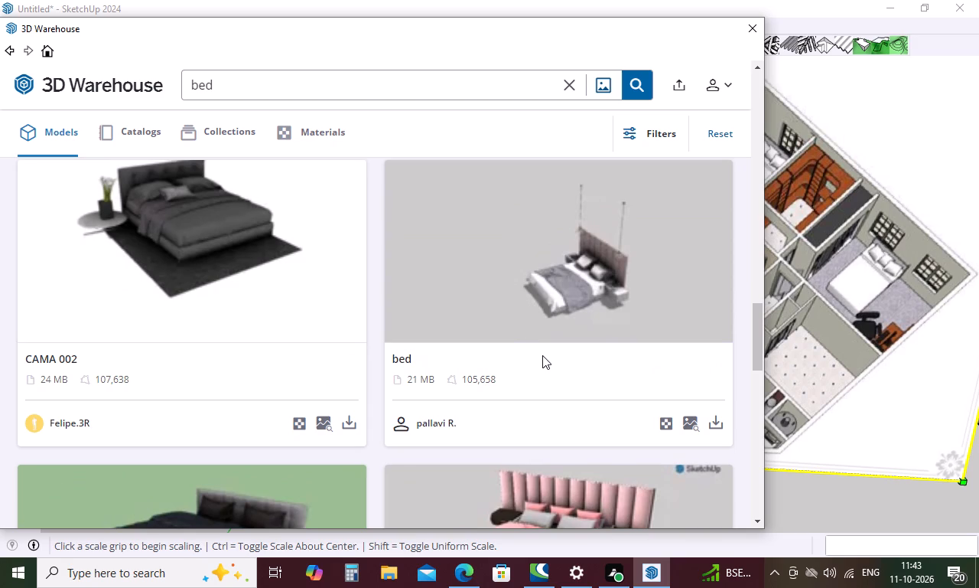
scroll(584, 384, up, 1)
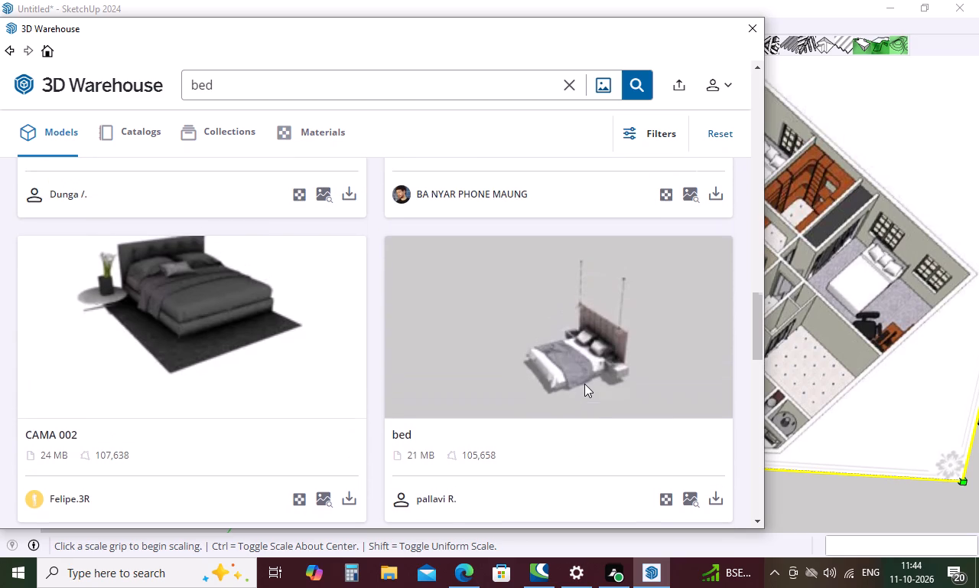
scroll(584, 384, up, 4)
scroll(584, 384, down, 5)
scroll(584, 384, up, 5)
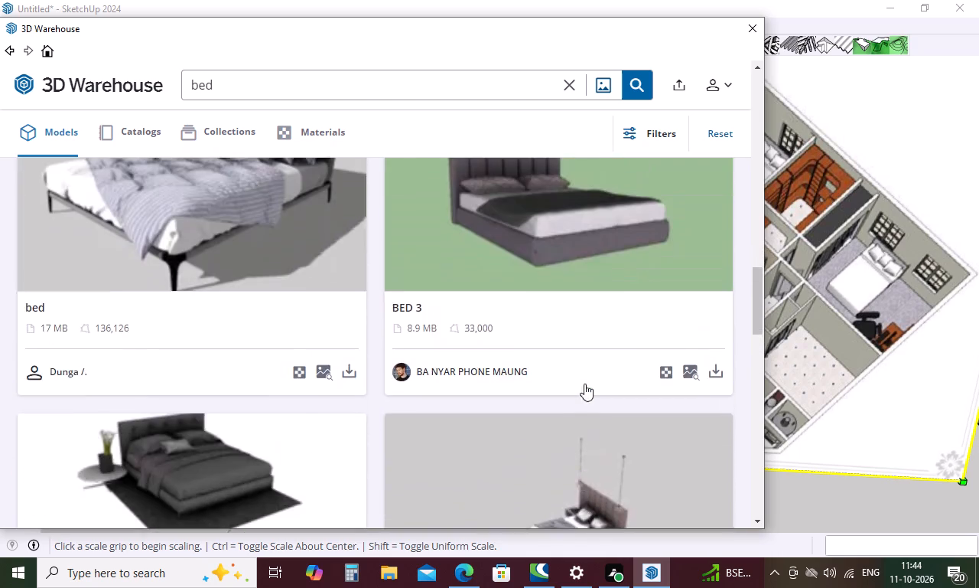
scroll(584, 384, up, 7)
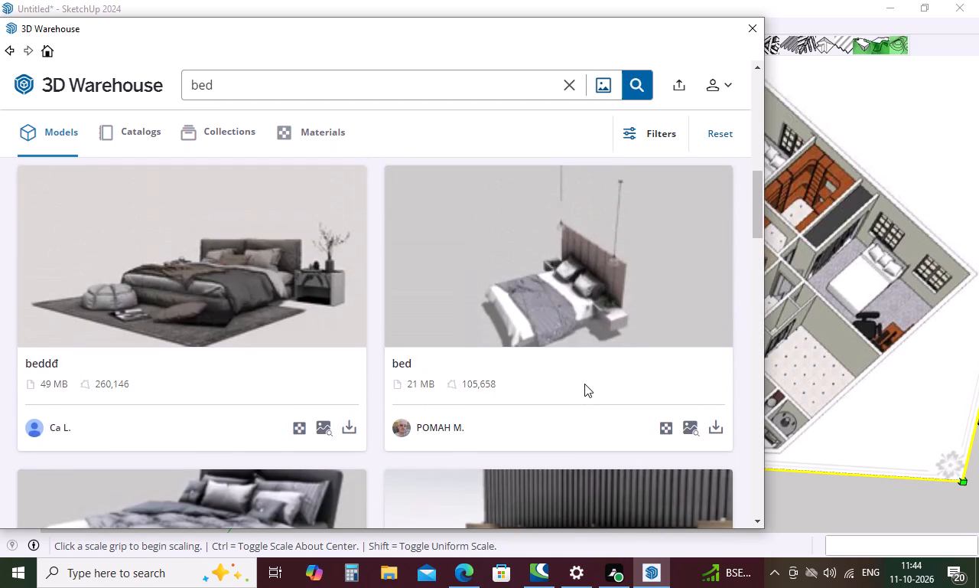
scroll(587, 376, up, 6)
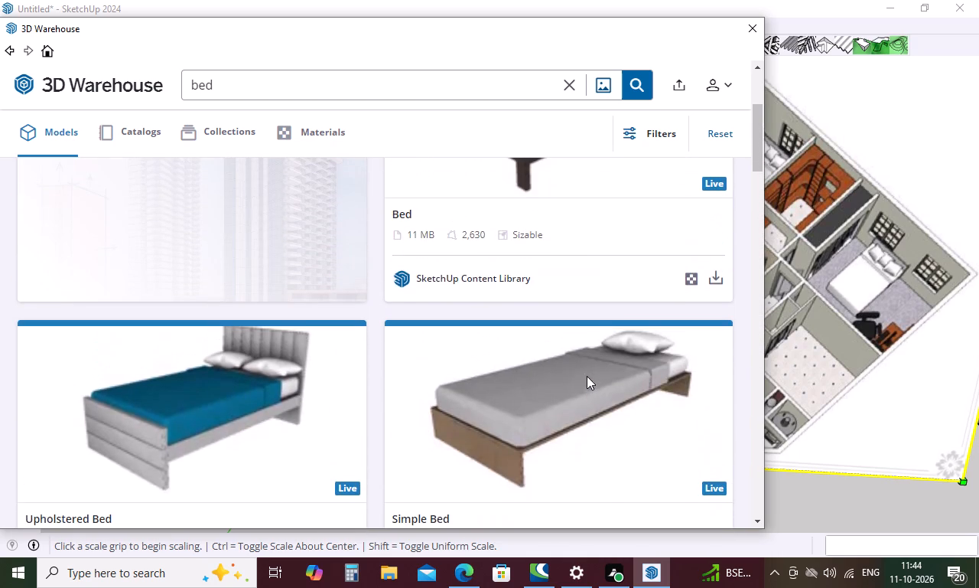
scroll(587, 376, up, 5)
scroll(587, 376, down, 6)
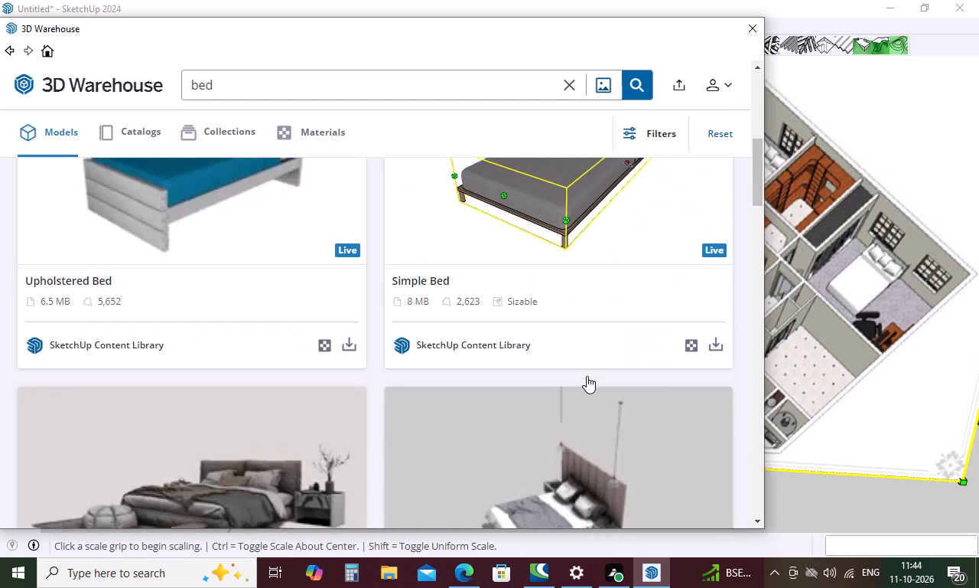
scroll(587, 376, down, 3)
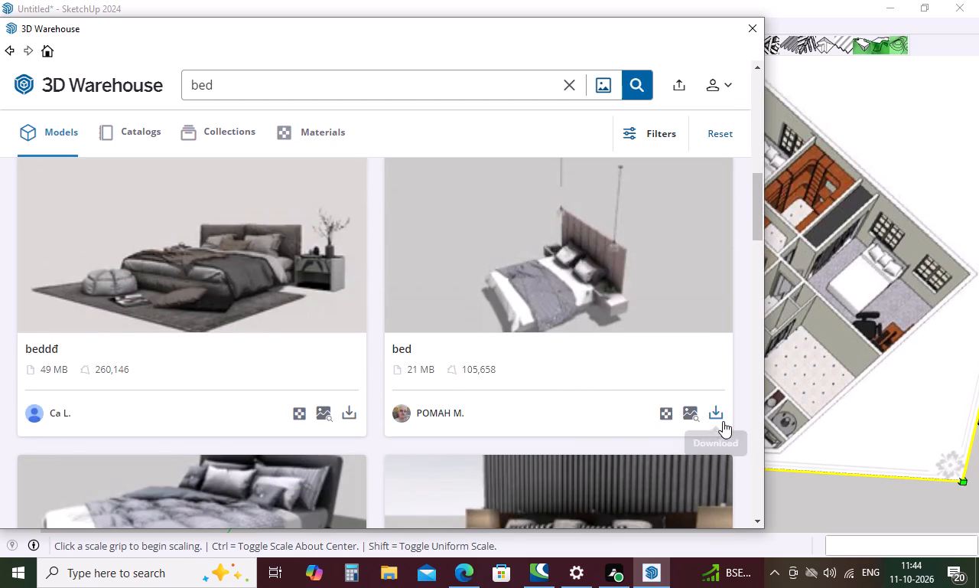
Download the 21 MB "bed" with the panelled headboard and hanging lamps into the model and place it beside the floor plan picture, opposite the corner room.
click(723, 421)
click(336, 292)
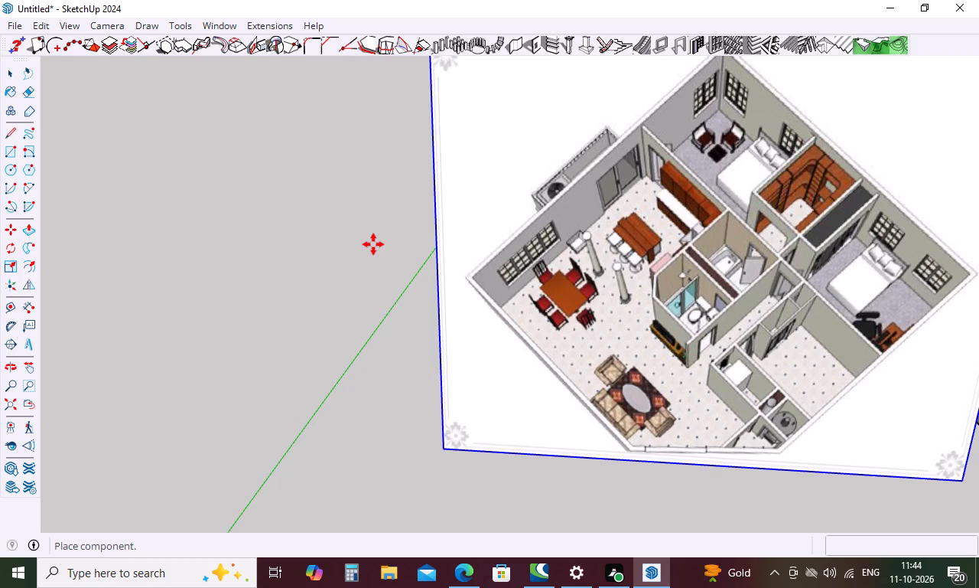
scroll(281, 304, down, 11)
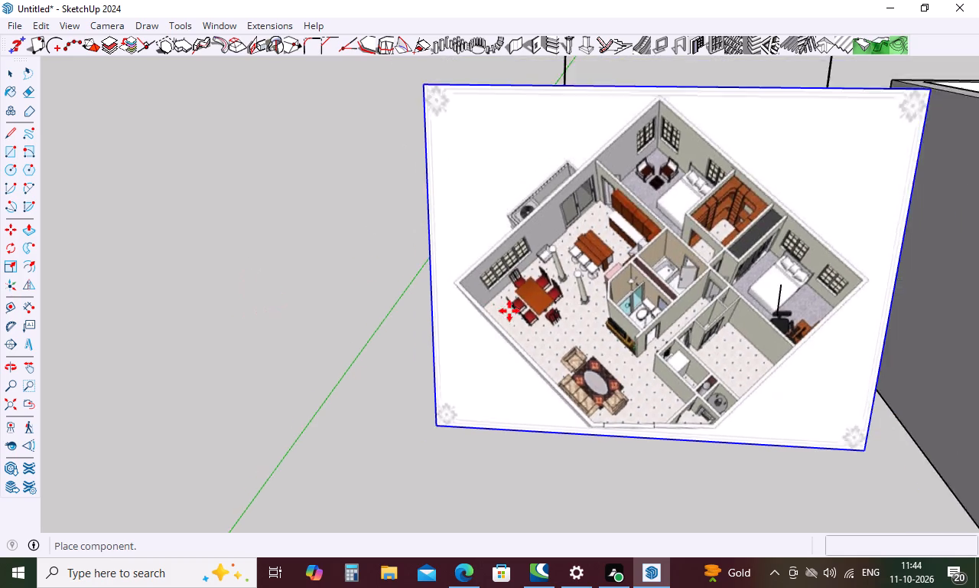
scroll(509, 311, down, 13)
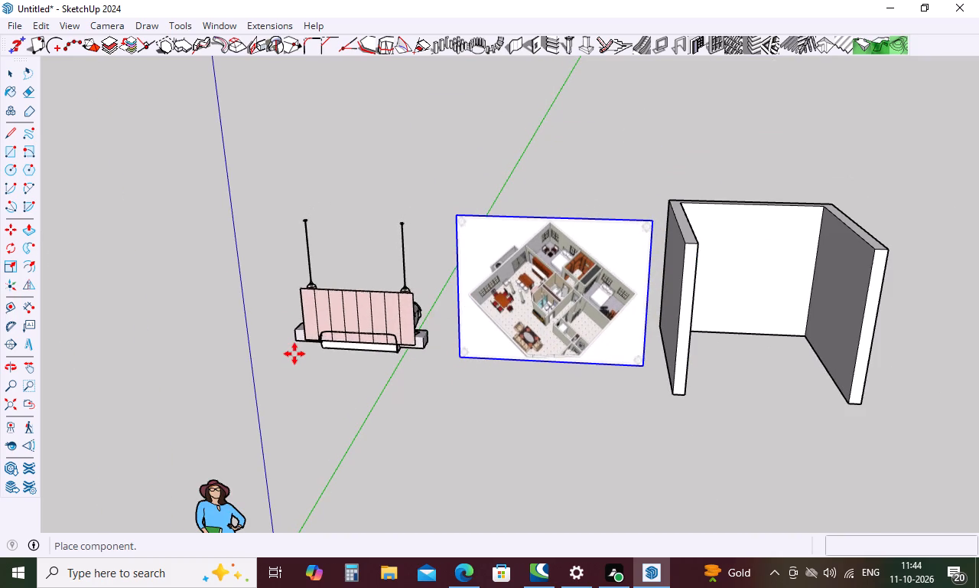
click(309, 358)
Examine the placed bed's orientation against the corner room and the bedroom layouts in the floor plan picture.
middle_drag(380, 330, 238, 457)
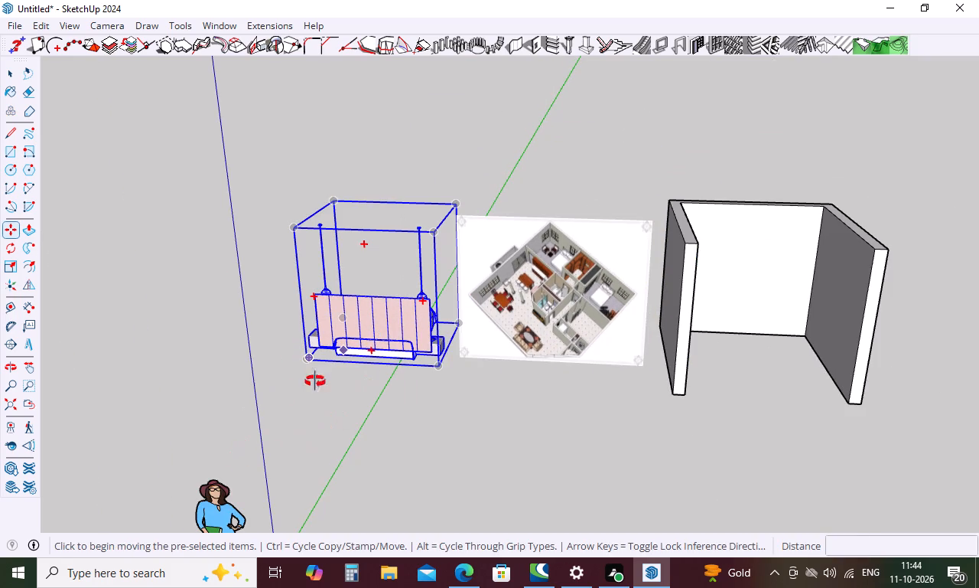
scroll(315, 381, down, 5)
middle_drag(473, 375, 356, 448)
middle_drag(480, 402, 355, 476)
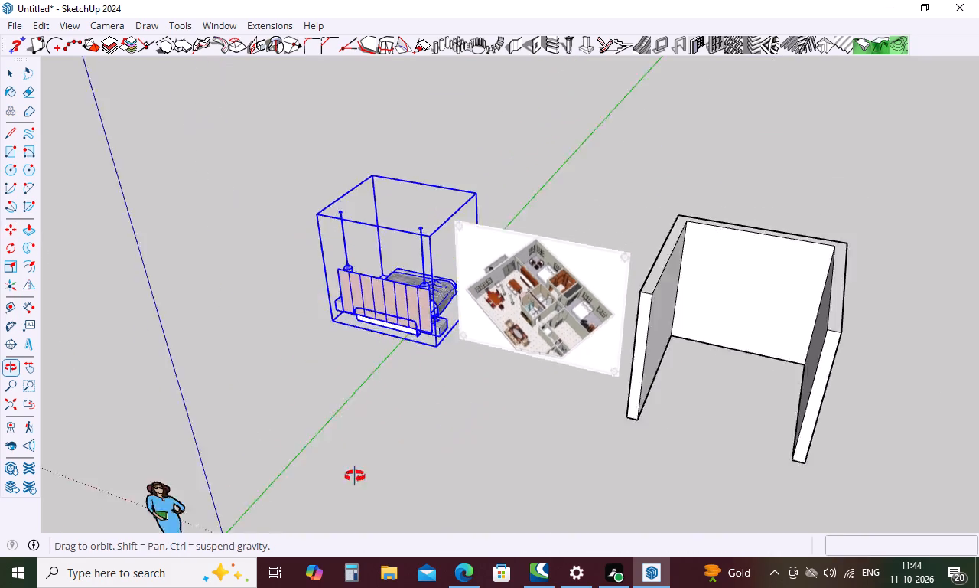
middle_drag(355, 476, 381, 538)
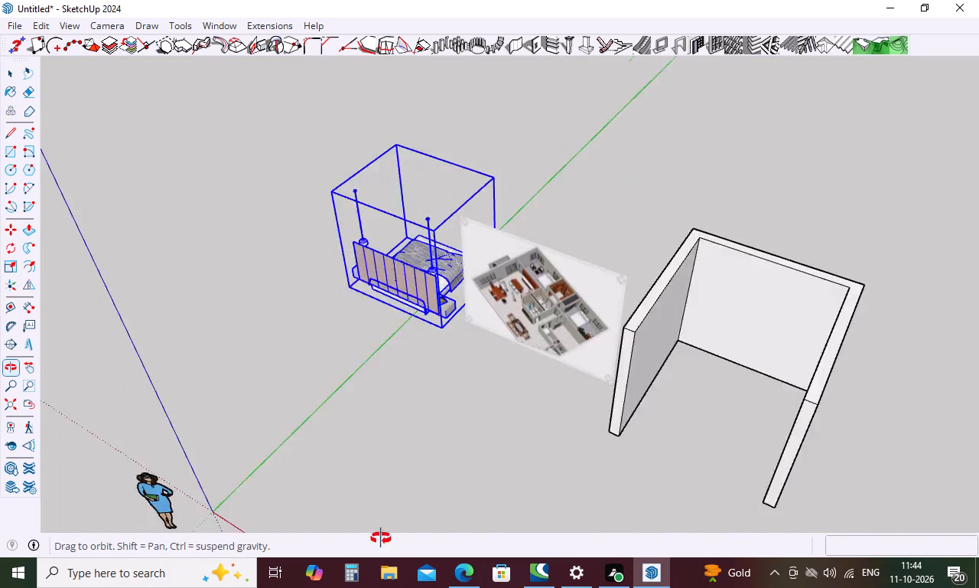
middle_drag(381, 538, 585, 337)
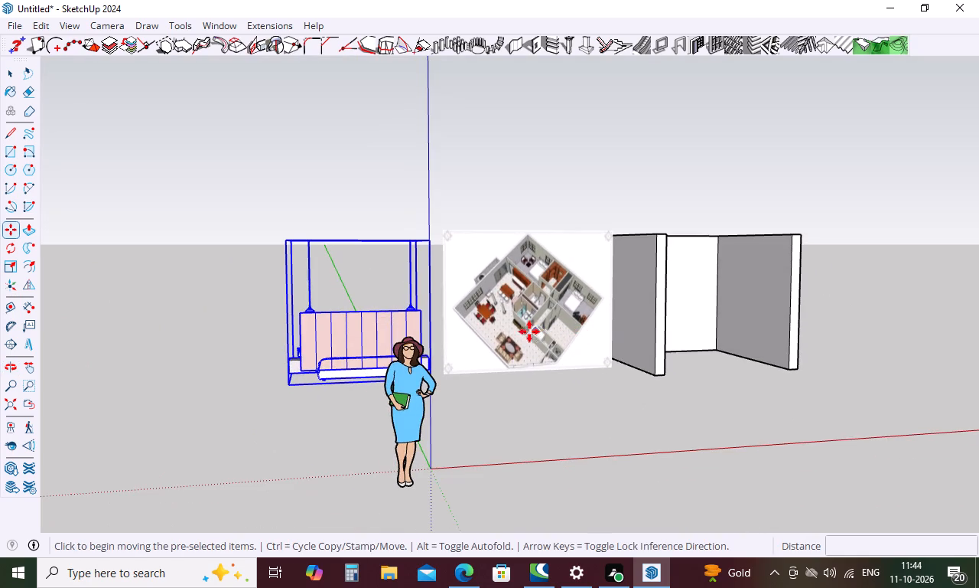
middle_drag(424, 322, 393, 433)
scroll(481, 356, up, 6)
middle_drag(514, 426, 530, 322)
scroll(558, 279, up, 5)
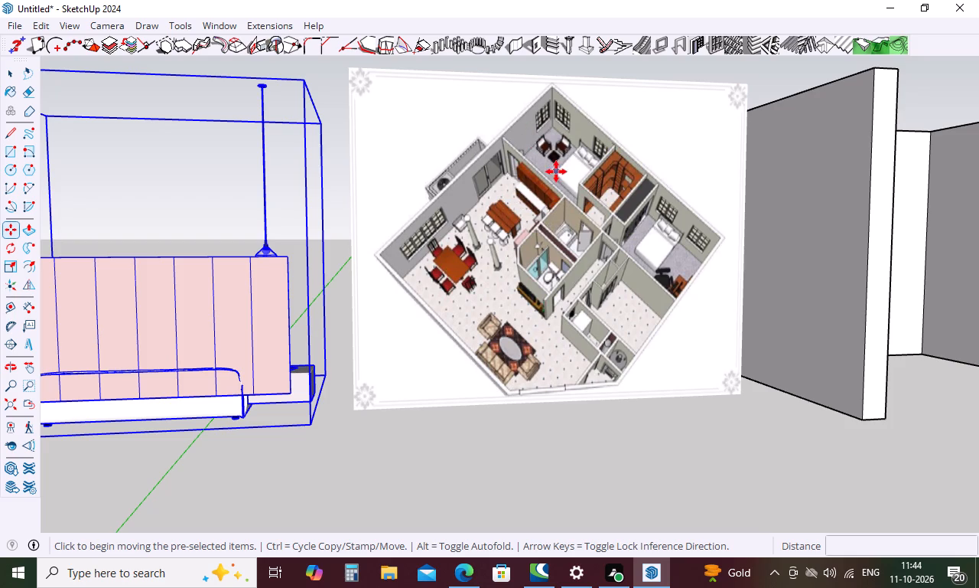
scroll(644, 185, up, 6)
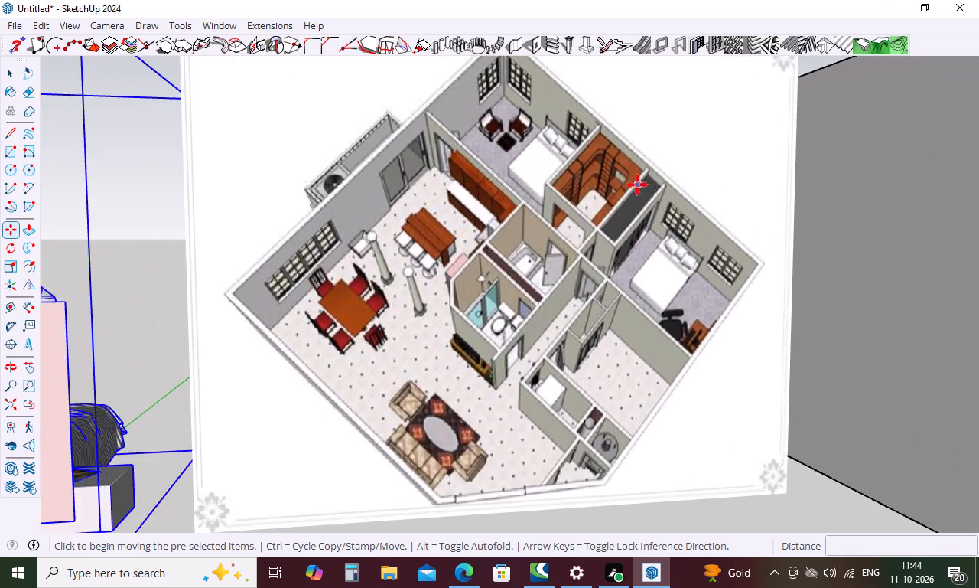
Examine the corner bedroom and the wardrobe area beside it in the floor plan picture to see what furniture the room needs.
middle_drag(637, 185, 623, 227)
scroll(623, 227, up, 1)
scroll(623, 227, down, 6)
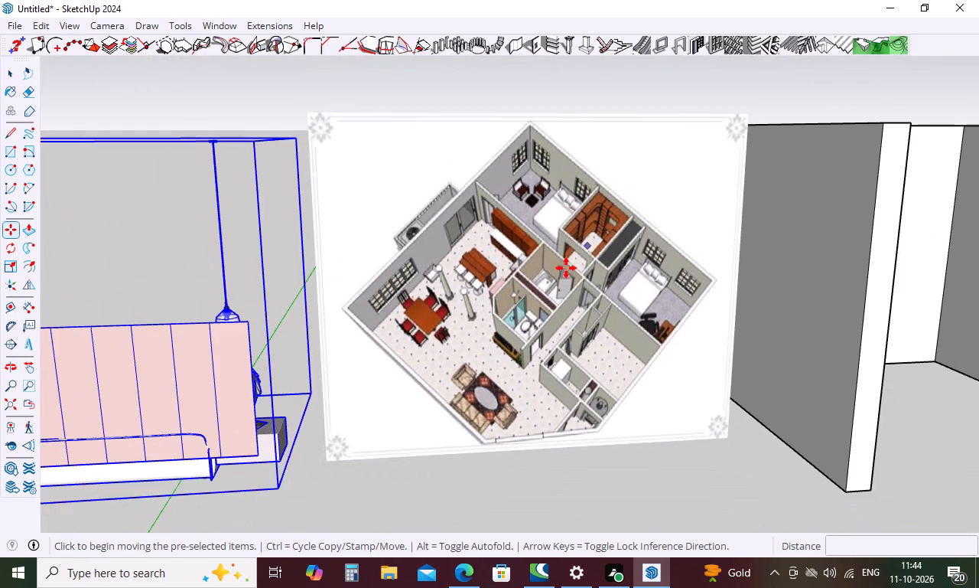
scroll(566, 269, up, 5)
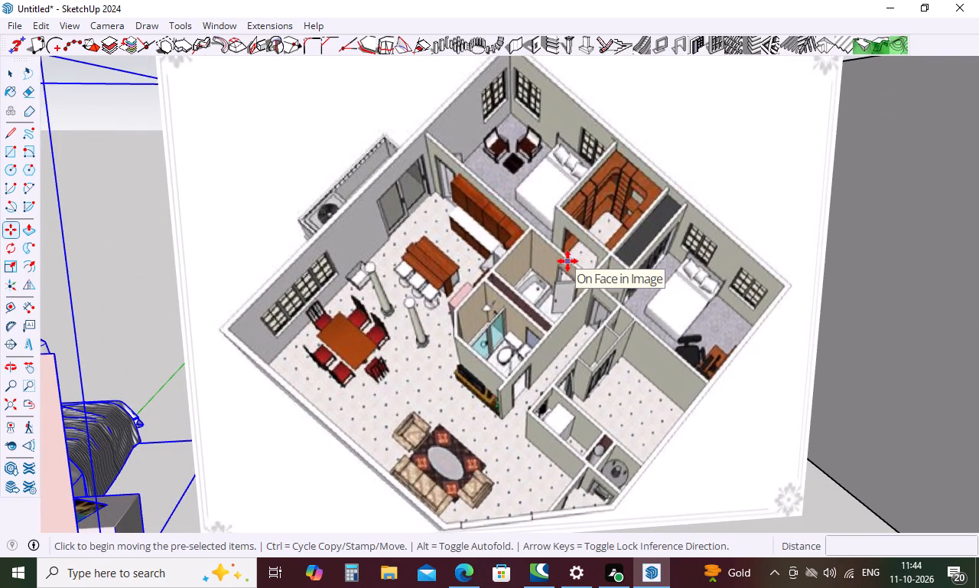
scroll(555, 315, up, 5)
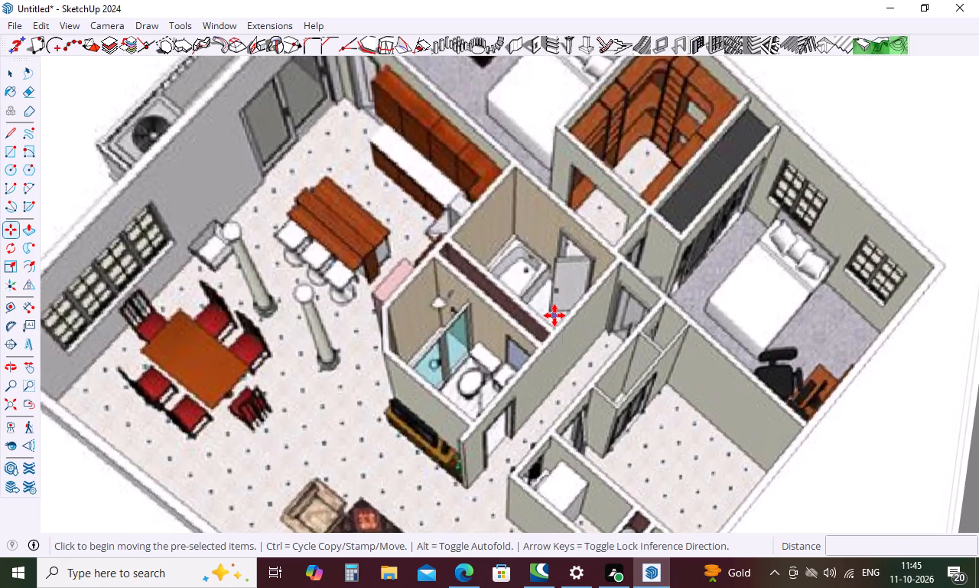
scroll(483, 253, down, 5)
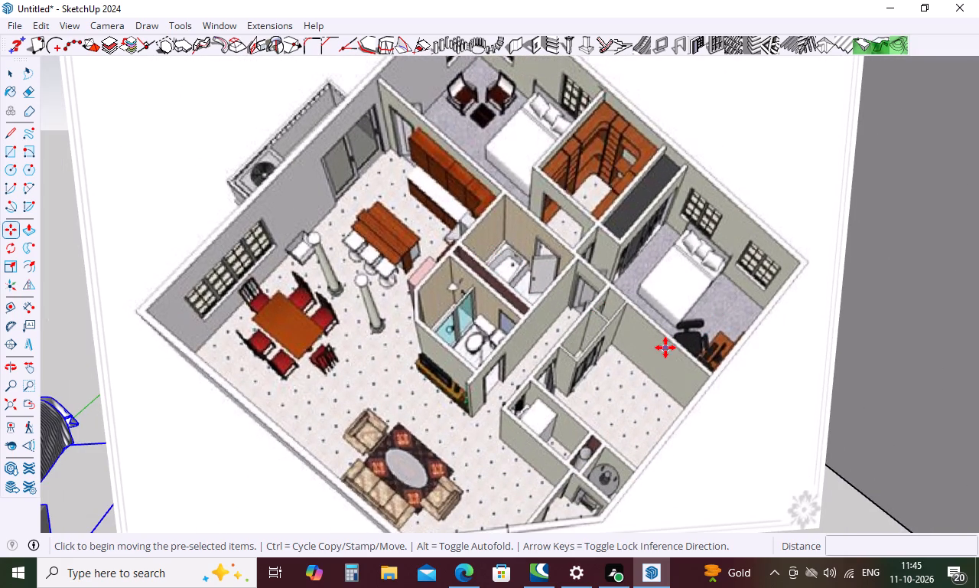
scroll(662, 348, down, 5)
middle_drag(662, 341, 549, 351)
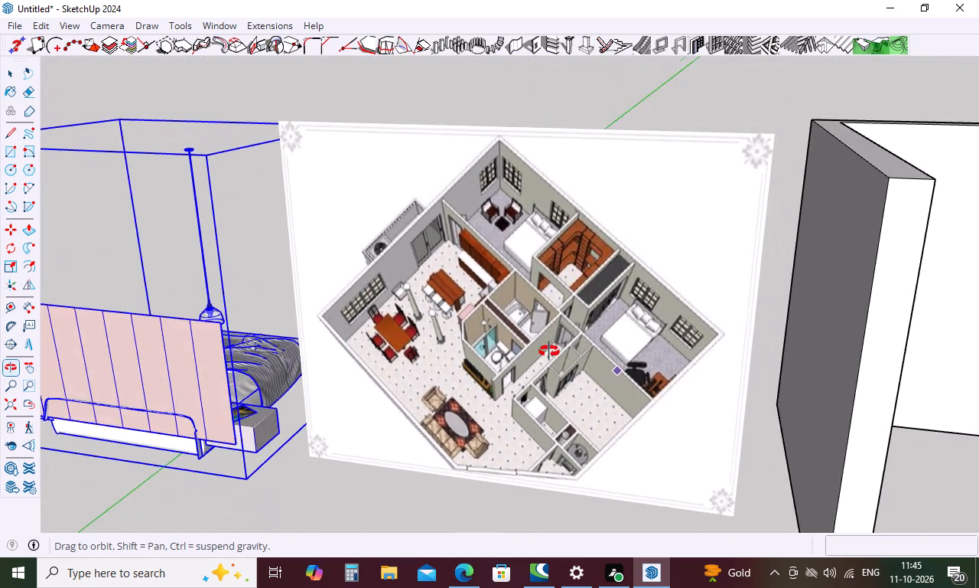
middle_drag(549, 351, 600, 294)
scroll(705, 240, up, 5)
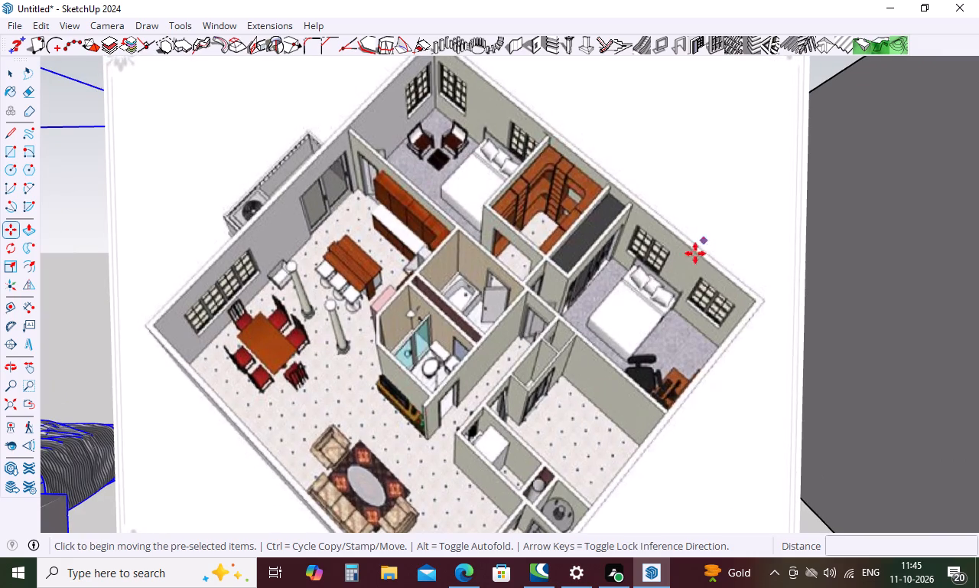
scroll(615, 273, up, 6)
scroll(444, 242, down, 3)
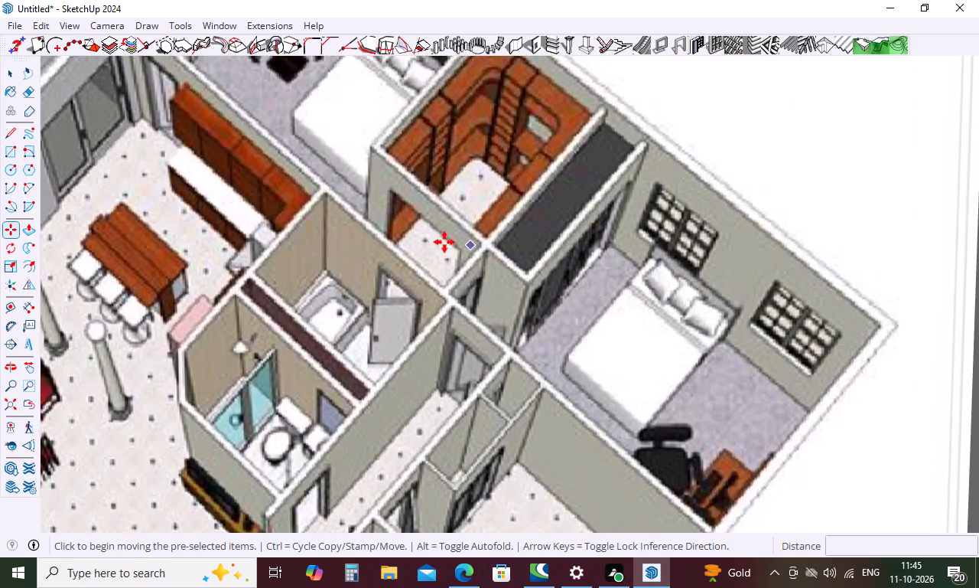
scroll(444, 242, down, 2)
scroll(568, 290, down, 9)
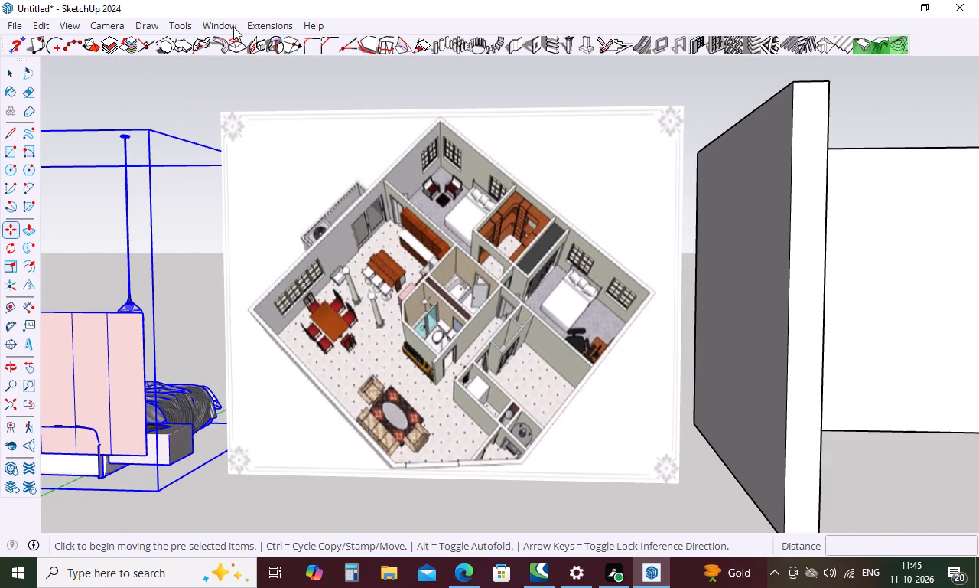
Search the 3D Warehouse for "wardrobe".
click(231, 26)
click(242, 149)
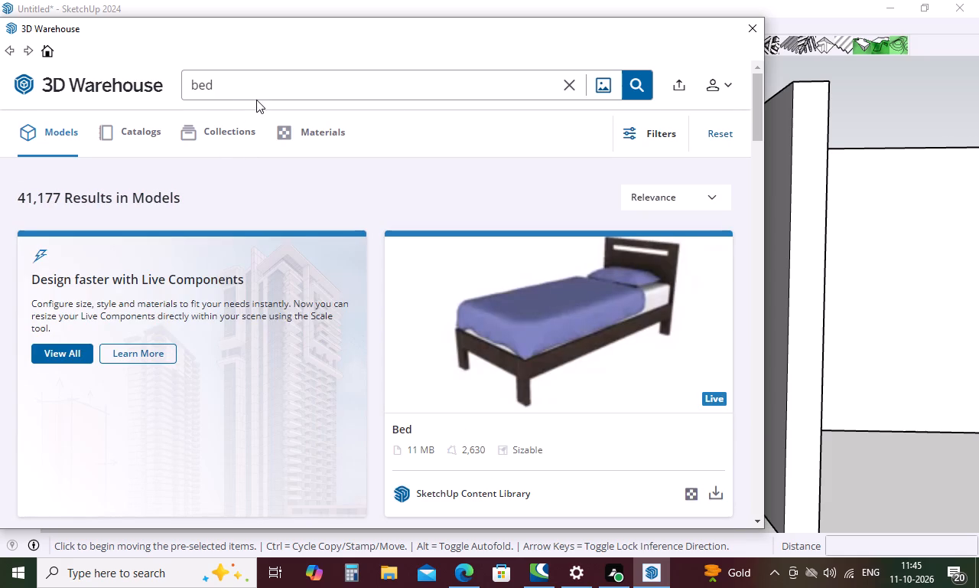
click(263, 93)
key(BackSpace)
key(BackSpace)
key(BackSpace)
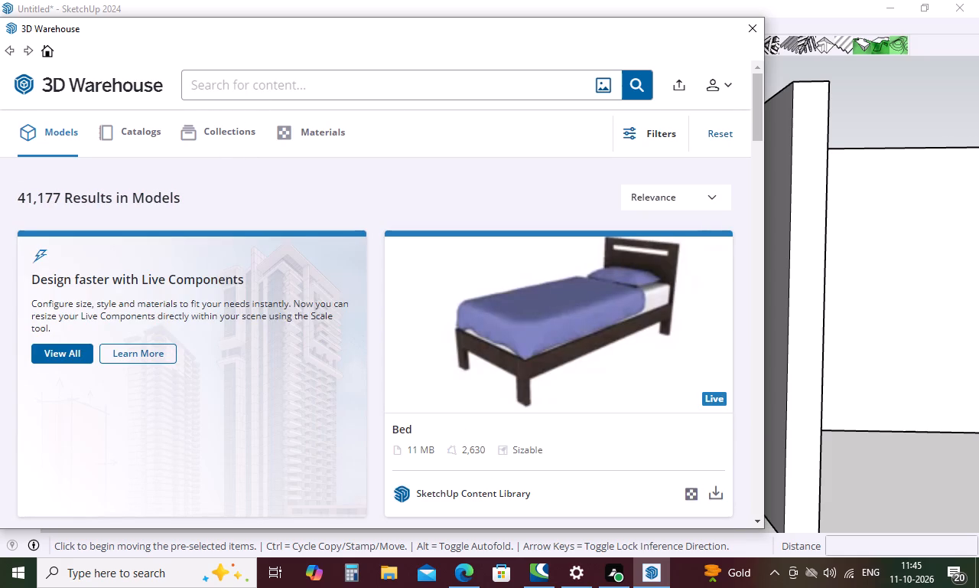
text(wa)
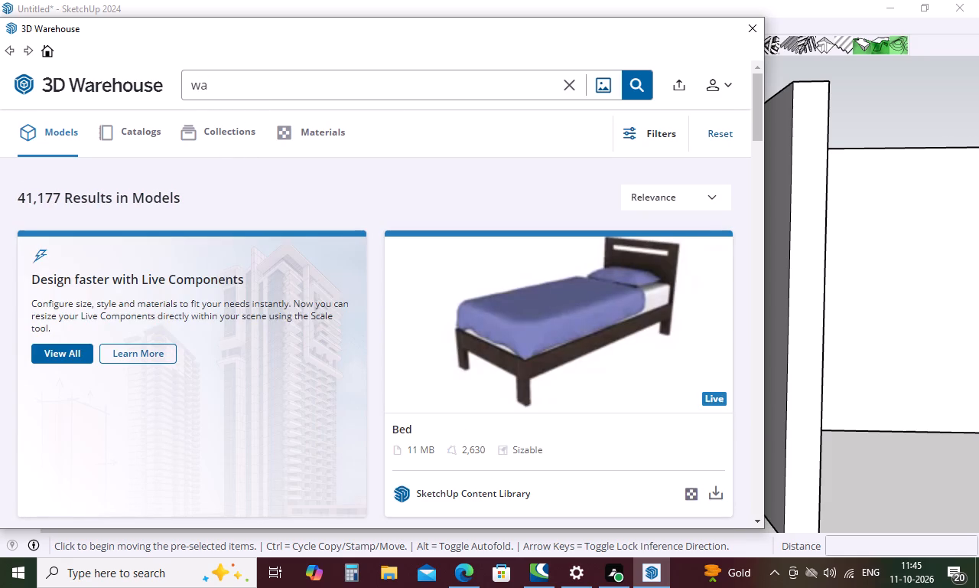
text(rdr)
text(obe)
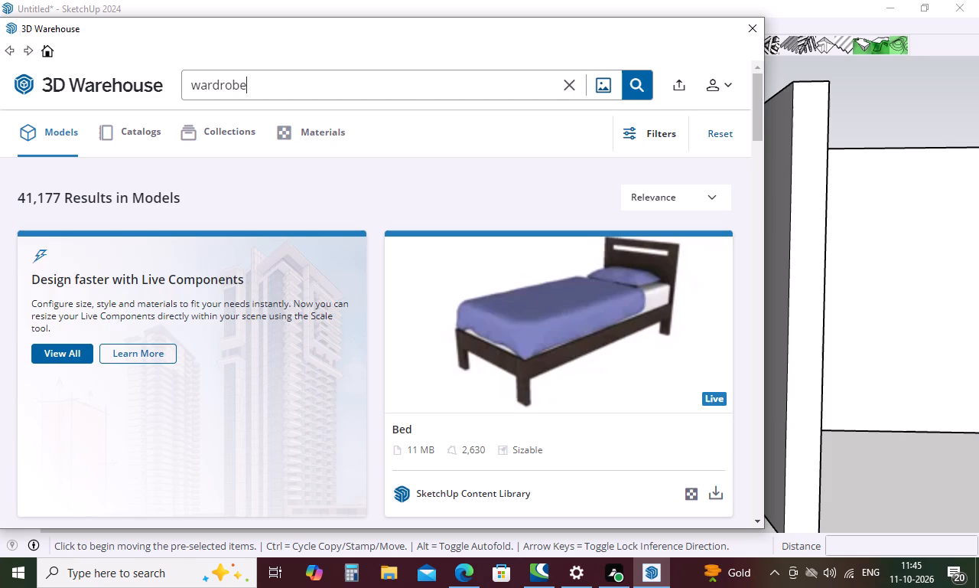
key(Return)
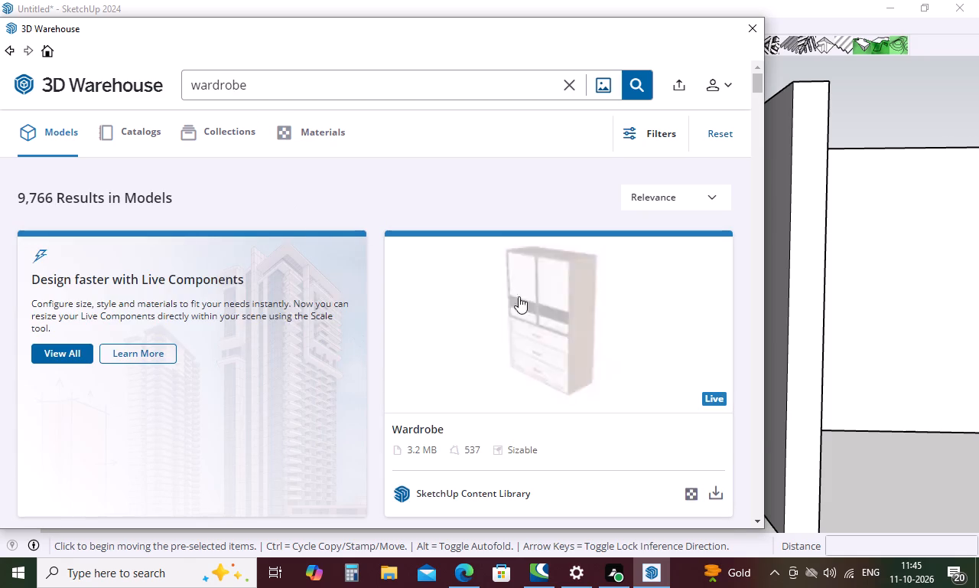
Browse the first wardrobe models in the search results and compare them with the wardrobe area beside the bedroom in the floor plan picture.
scroll(520, 290, down, 6)
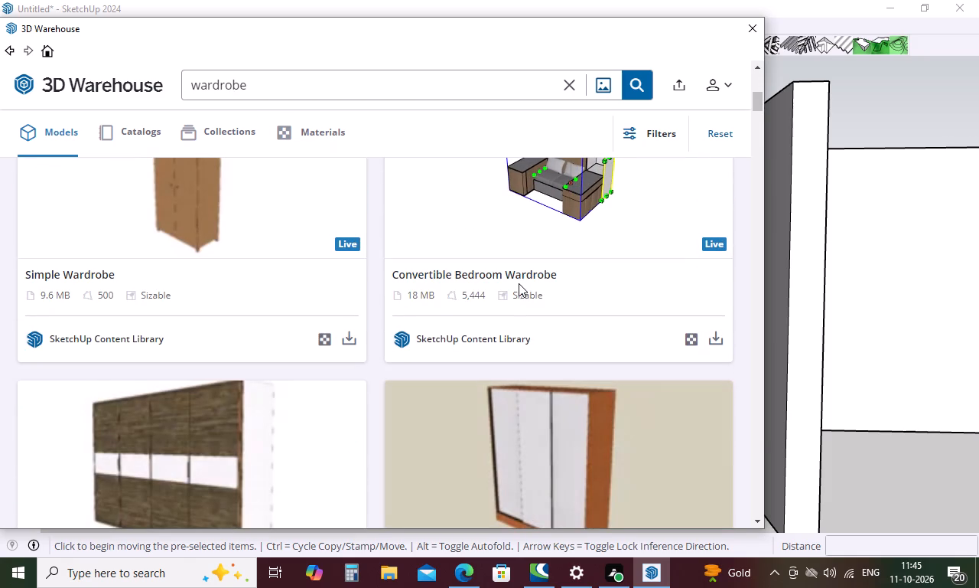
scroll(868, 267, down, 20)
scroll(868, 267, down, 6)
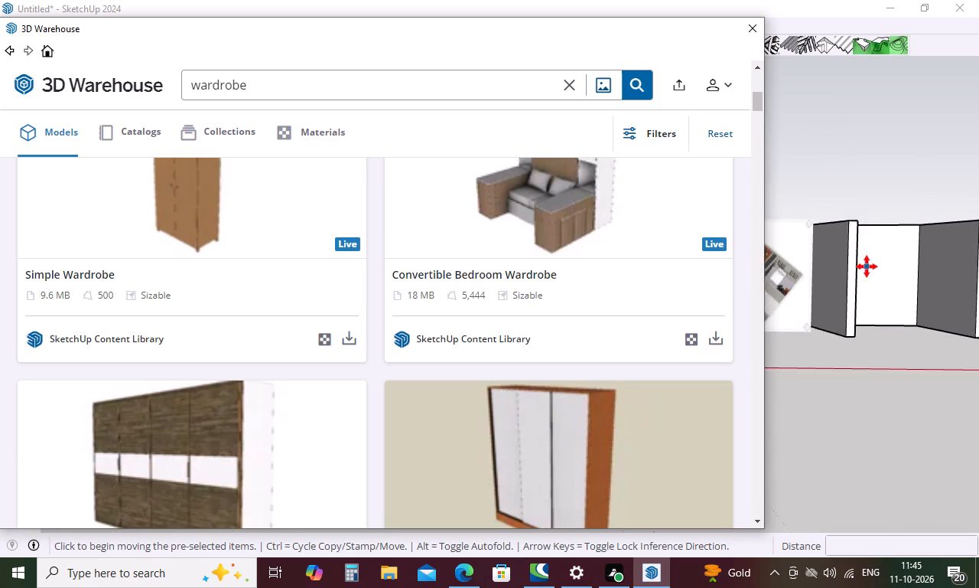
scroll(867, 266, down, 7)
middle_drag(793, 290, 779, 263)
scroll(779, 263, up, 7)
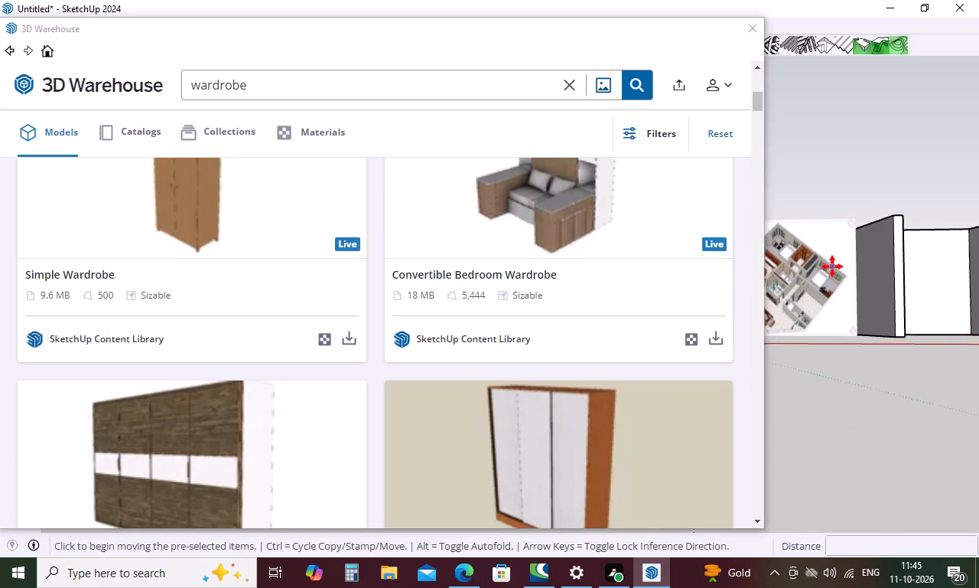
scroll(832, 266, up, 4)
scroll(838, 264, down, 4)
scroll(792, 263, up, 5)
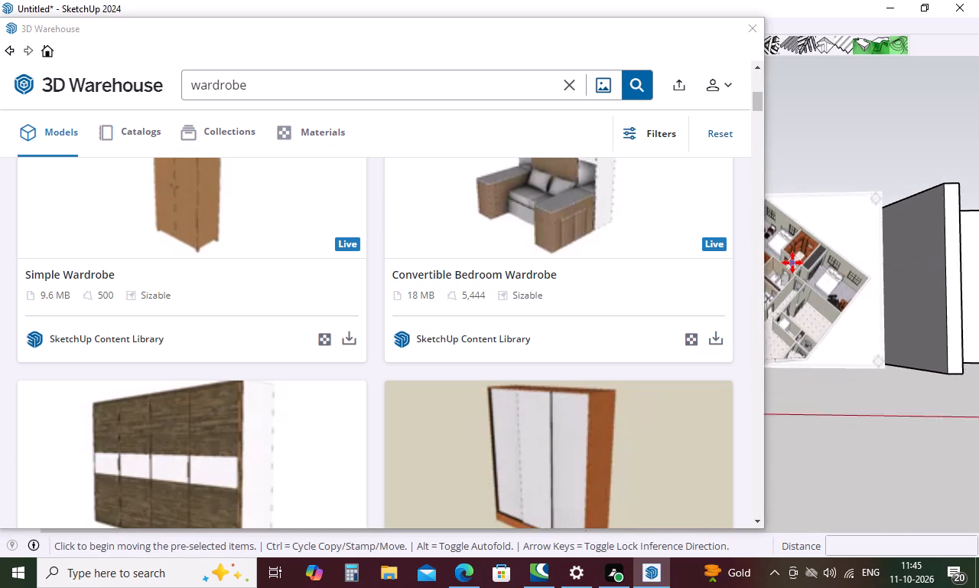
scroll(841, 263, up, 15)
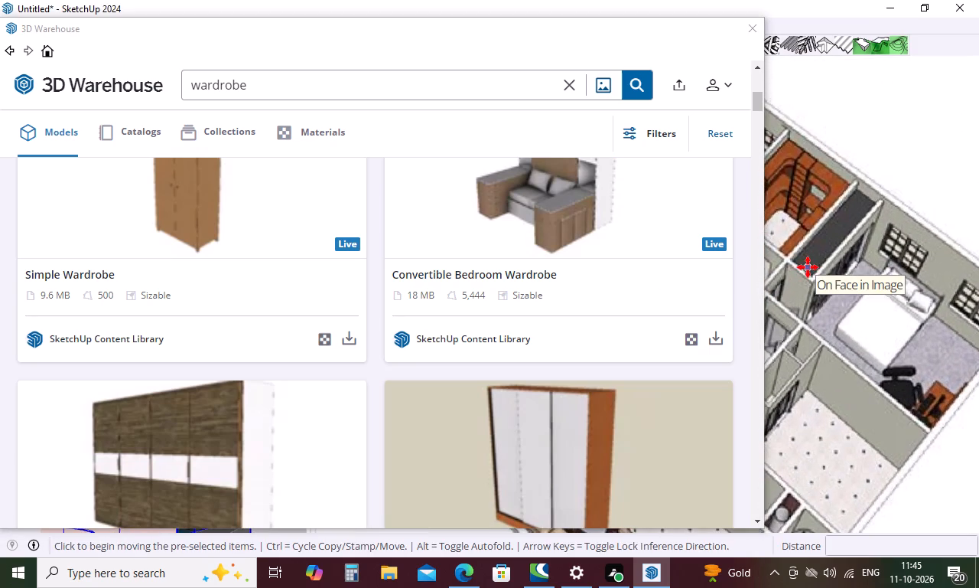
scroll(603, 324, down, 5)
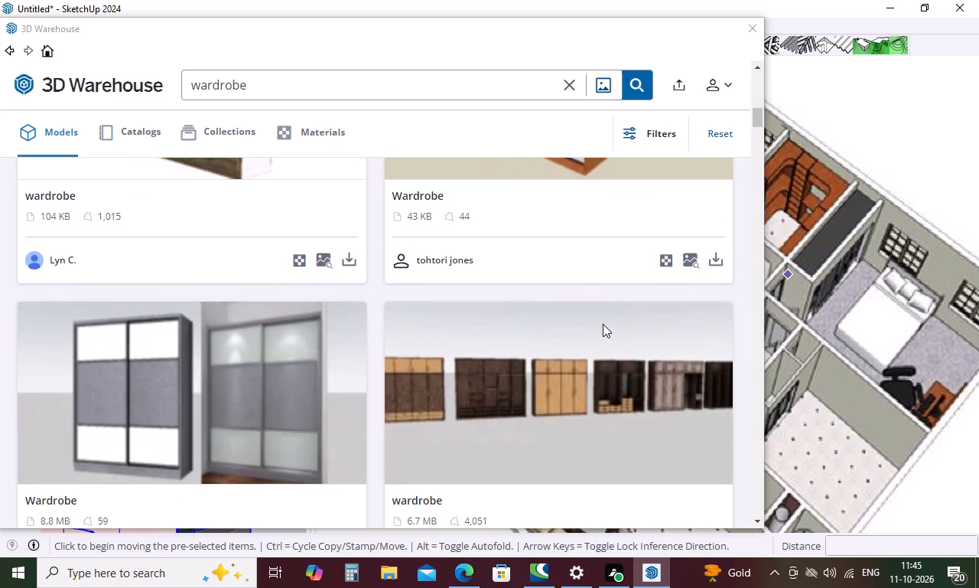
scroll(573, 333, down, 2)
scroll(573, 333, up, 2)
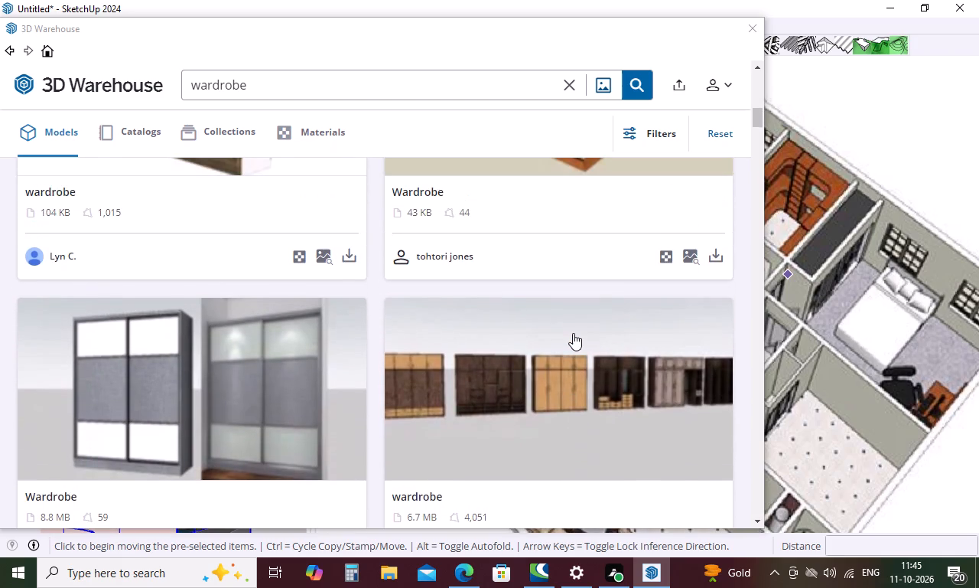
scroll(573, 333, down, 2)
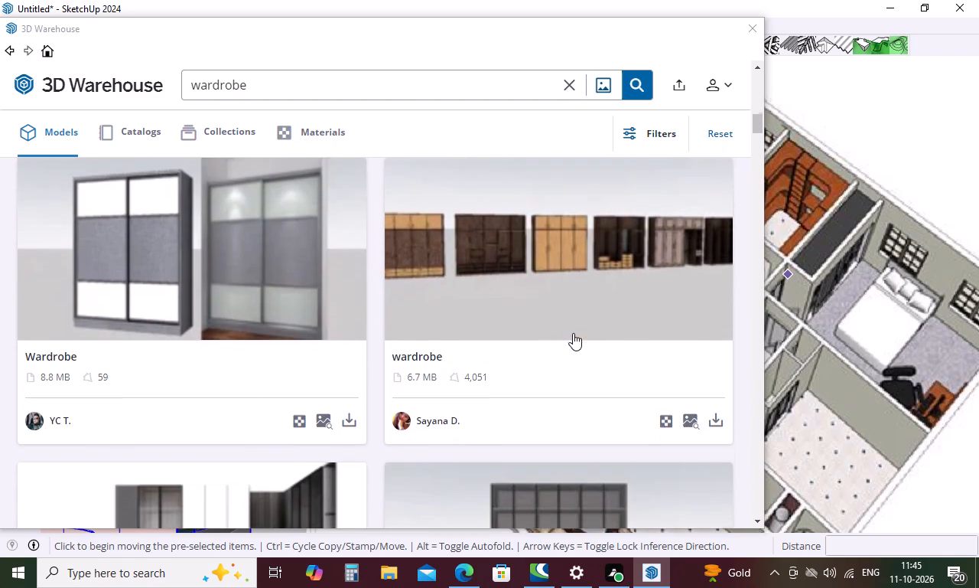
Examine the two bedrooms, the closet between them and the surrounding rooms in the floor plan picture for the wardrobe layout.
scroll(932, 281, down, 8)
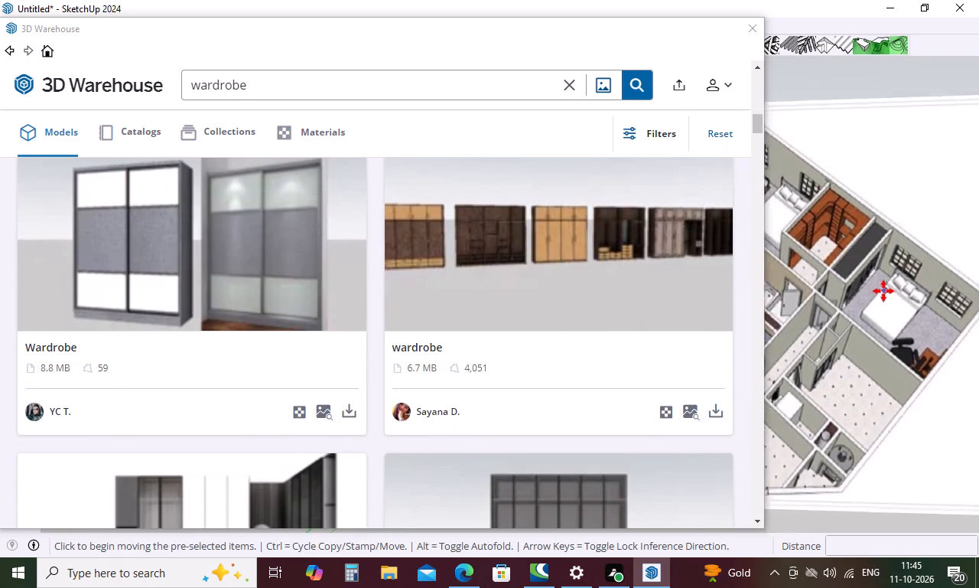
scroll(883, 291, down, 19)
scroll(883, 291, down, 5)
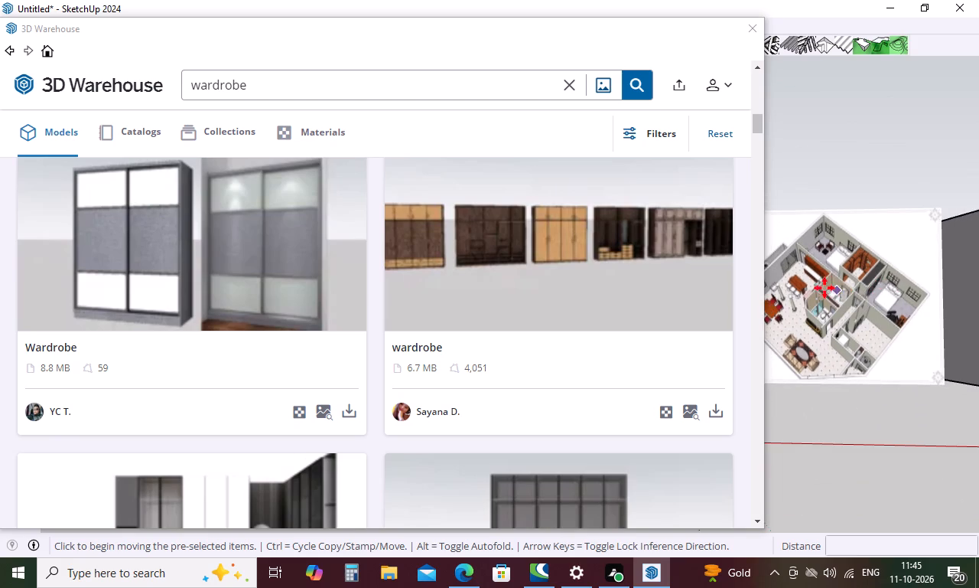
scroll(821, 287, up, 16)
scroll(802, 236, up, 5)
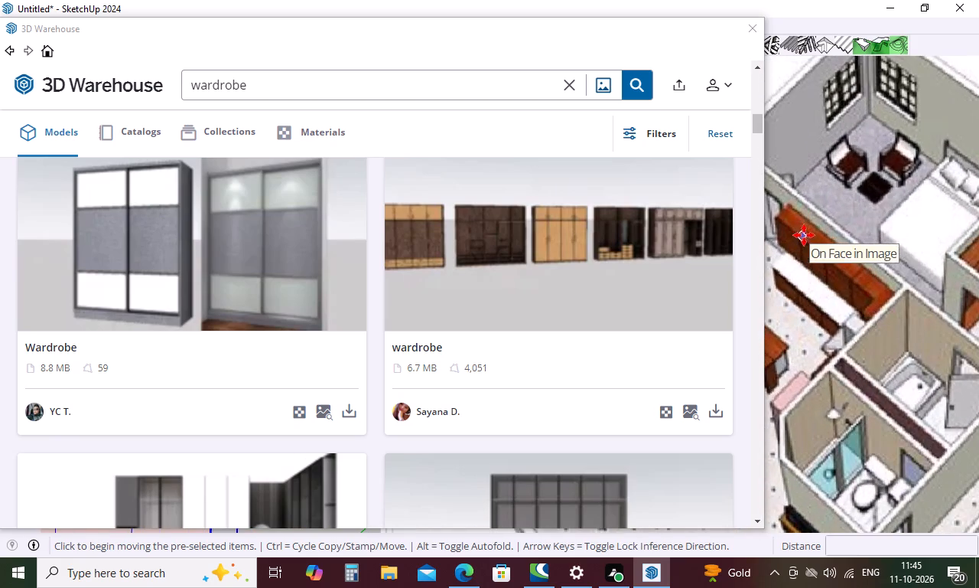
scroll(880, 247, down, 16)
scroll(881, 249, down, 5)
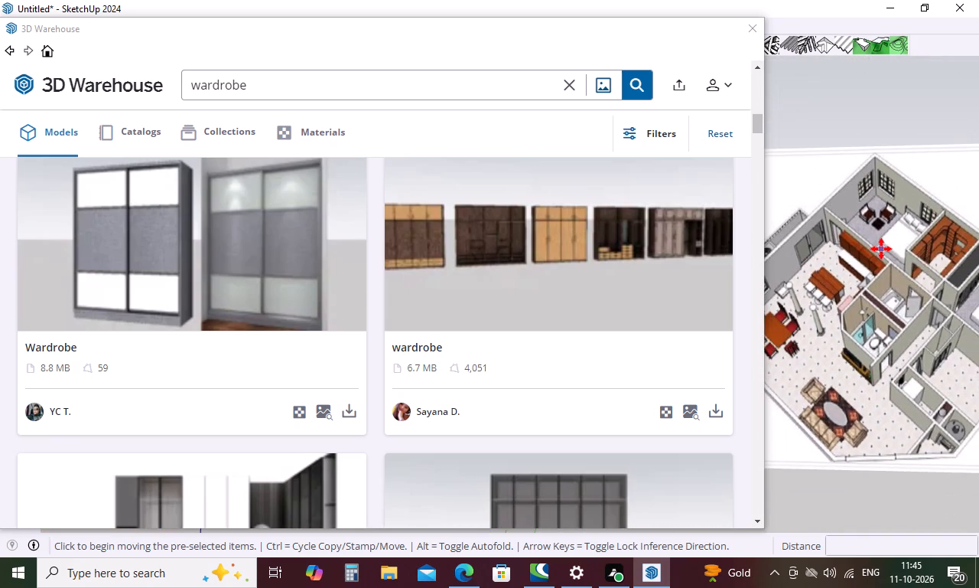
scroll(877, 253, down, 10)
scroll(913, 403, up, 17)
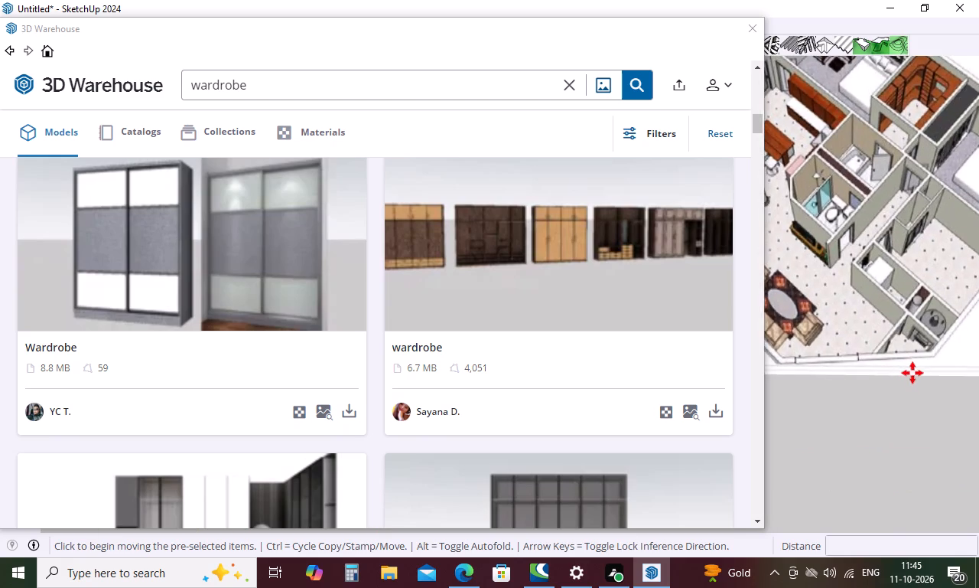
scroll(923, 363, up, 5)
scroll(915, 330, down, 6)
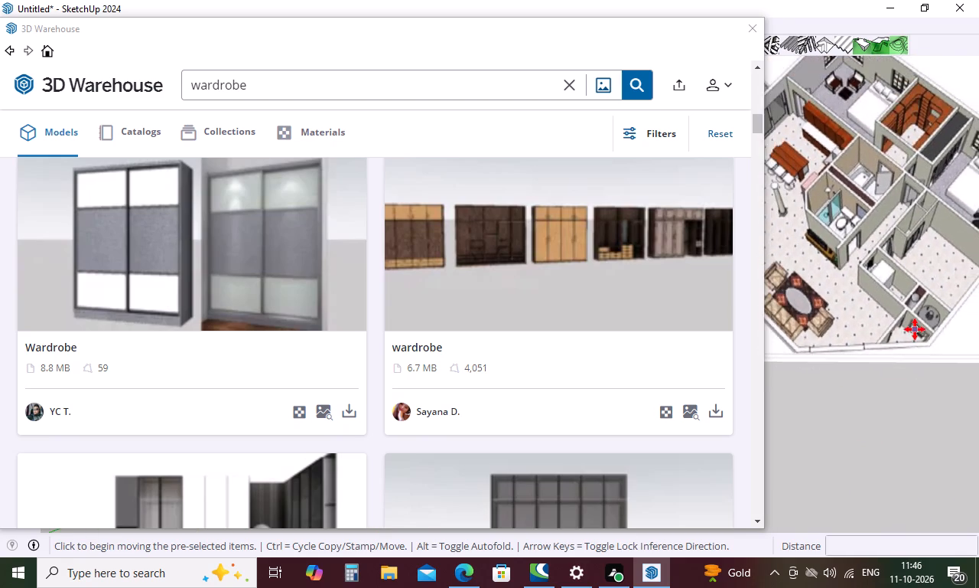
scroll(915, 329, down, 10)
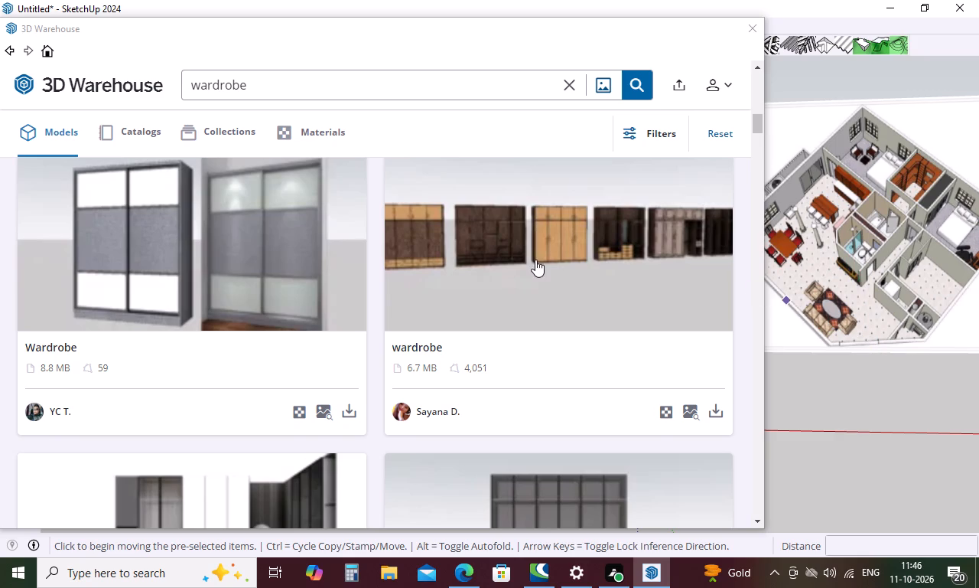
Browse further through the 3D Warehouse wardrobe results for a model that suits the bedroom's wardrobe area.
scroll(535, 260, down, 8)
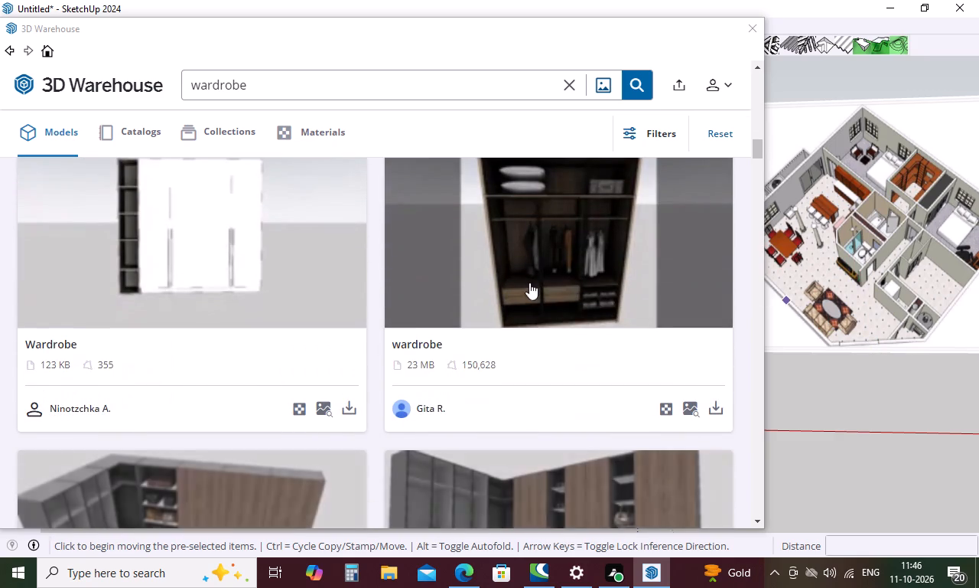
scroll(517, 298, down, 3)
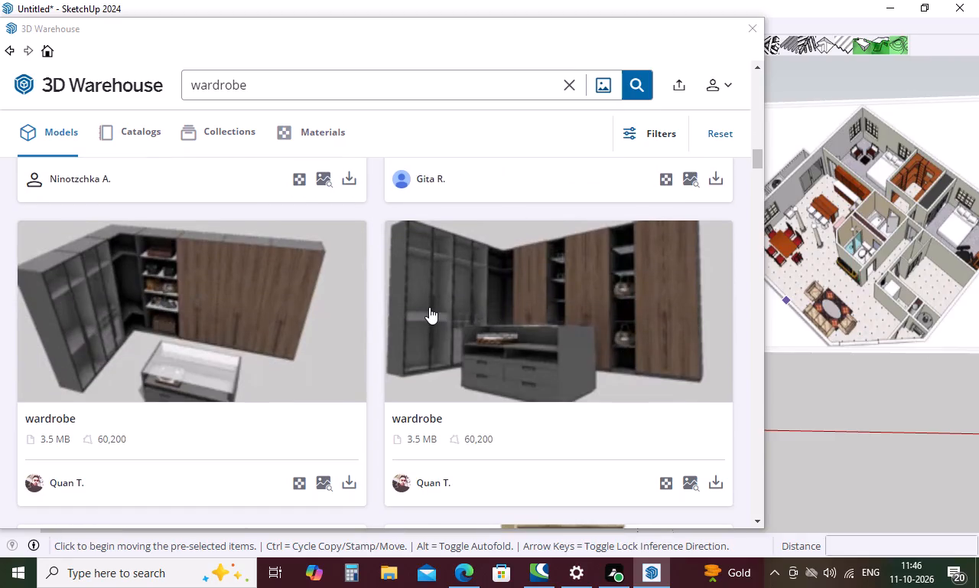
scroll(470, 279, down, 6)
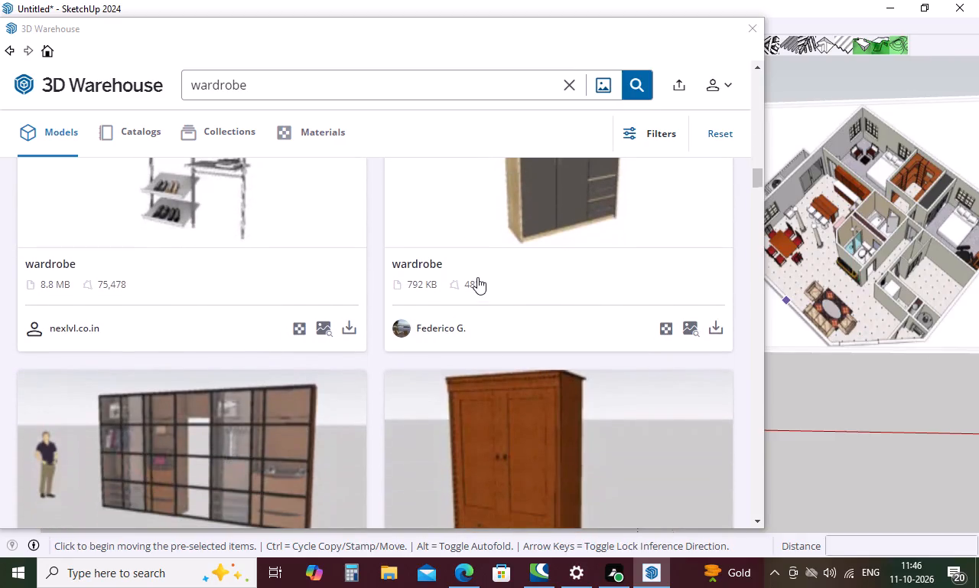
scroll(582, 262, down, 5)
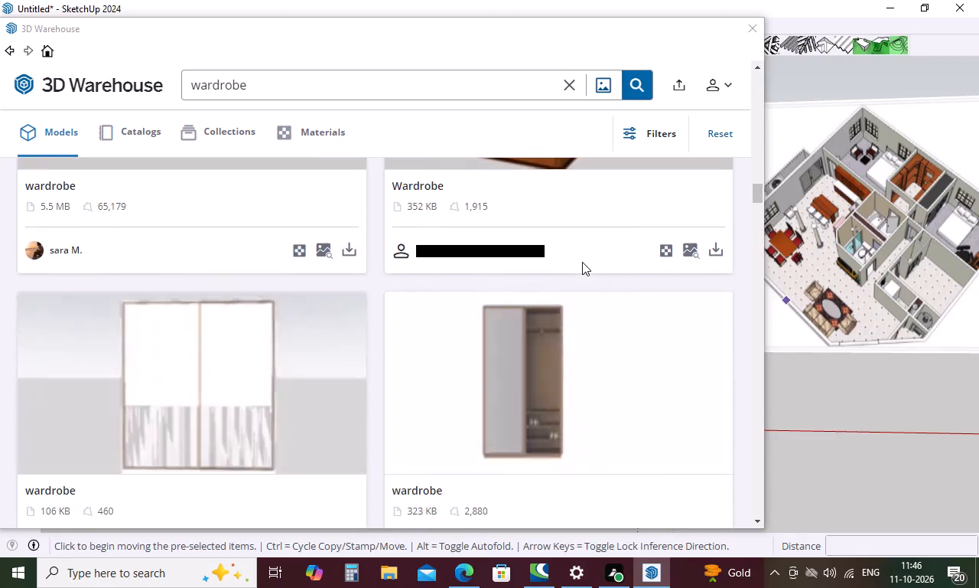
scroll(582, 262, down, 9)
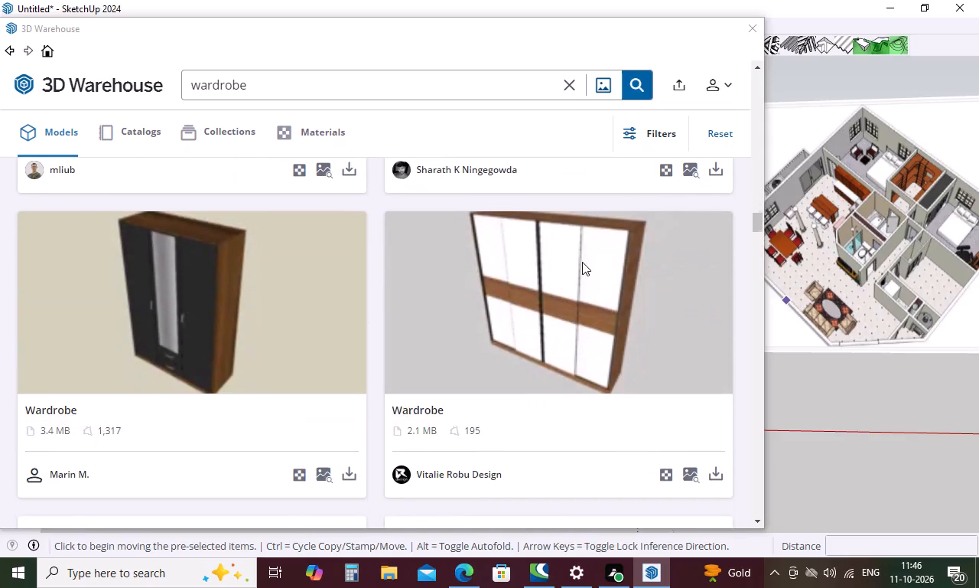
scroll(582, 262, up, 6)
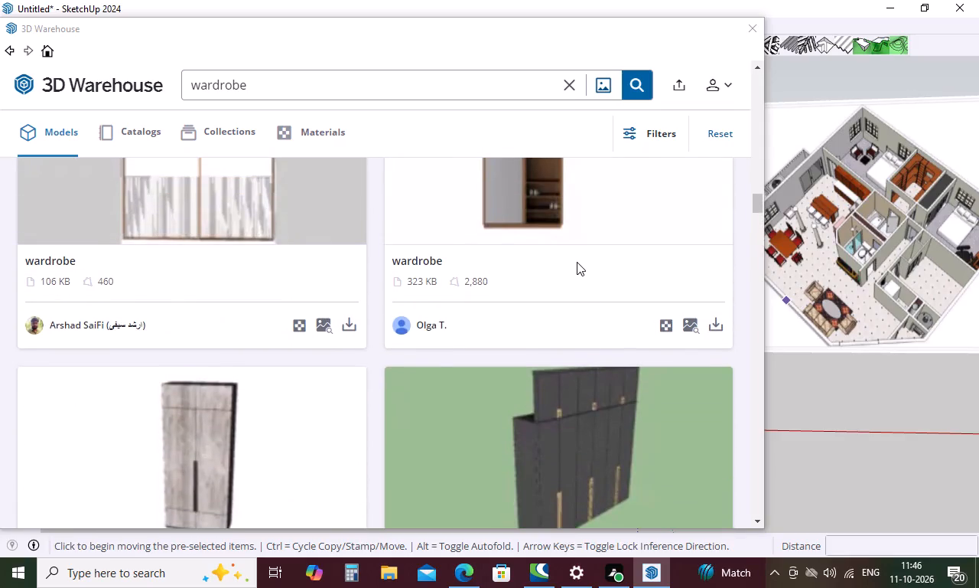
scroll(577, 262, down, 5)
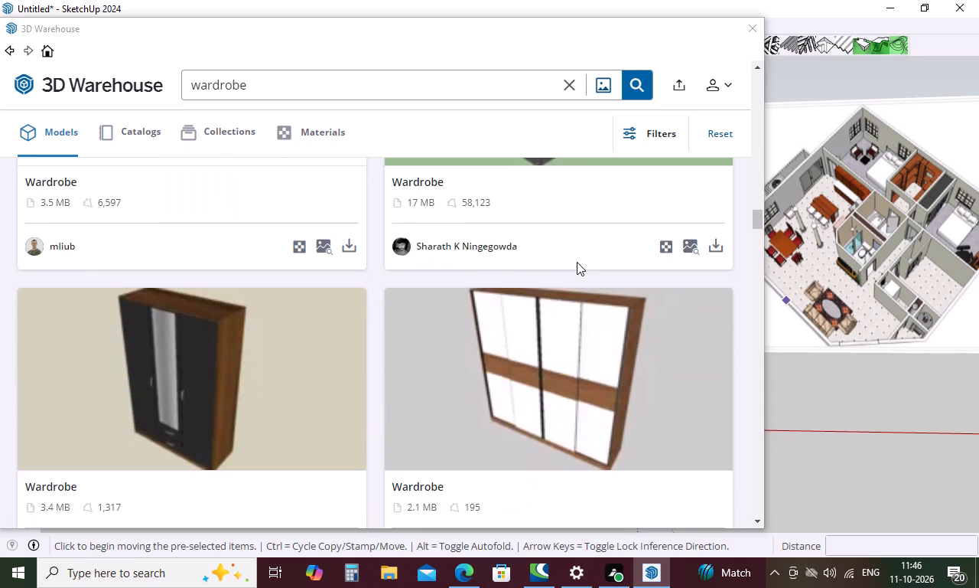
scroll(577, 262, down, 8)
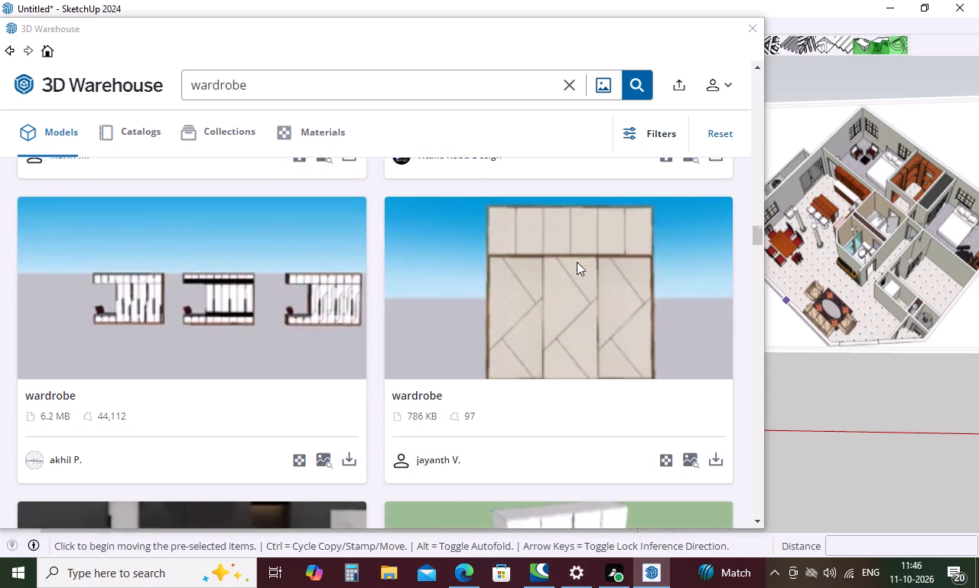
scroll(577, 262, down, 2)
scroll(493, 347, down, 1)
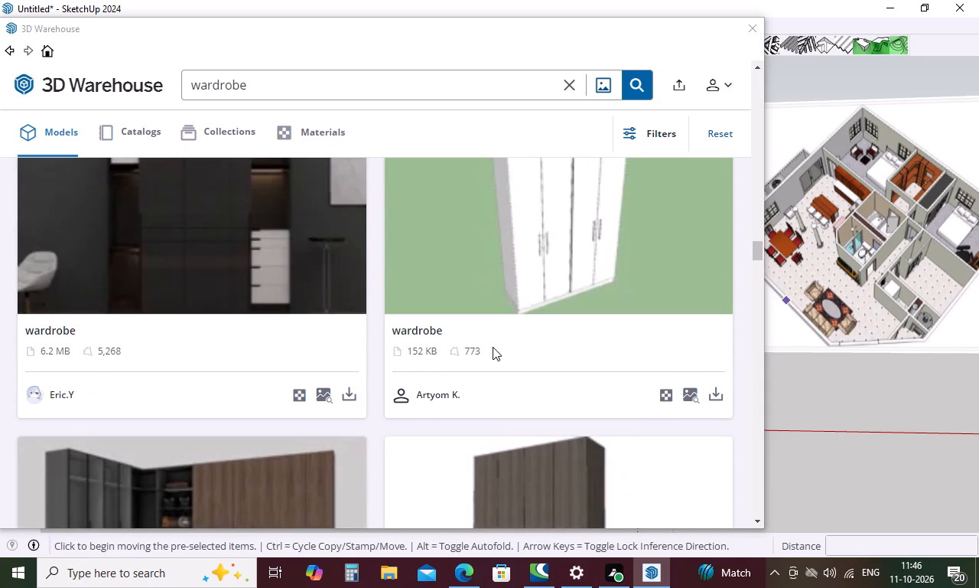
scroll(493, 347, down, 4)
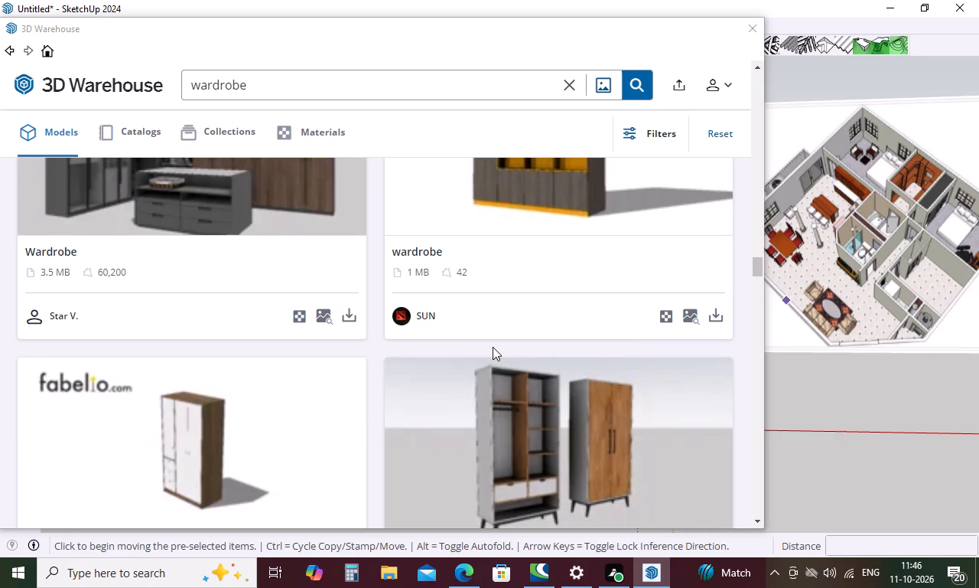
scroll(493, 345, down, 4)
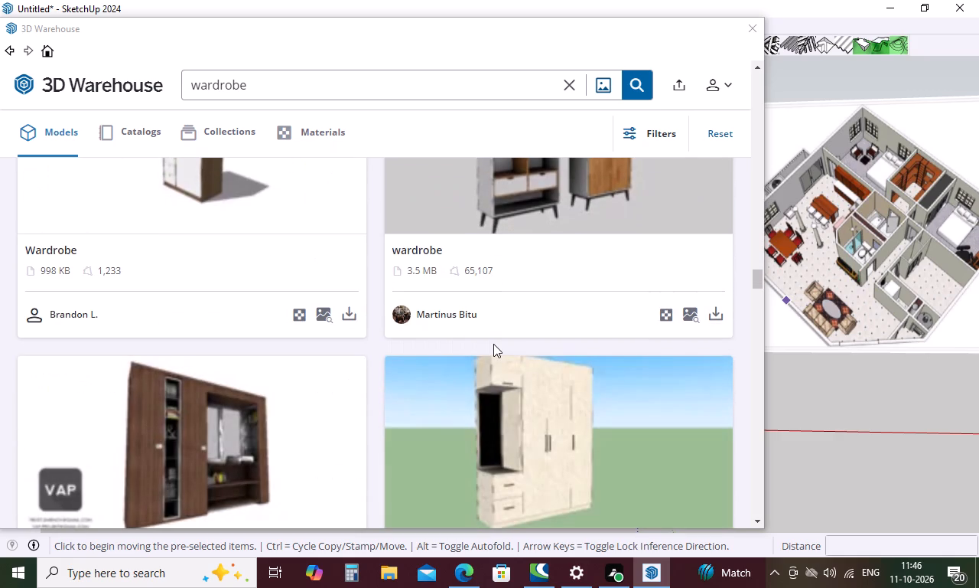
scroll(498, 344, down, 5)
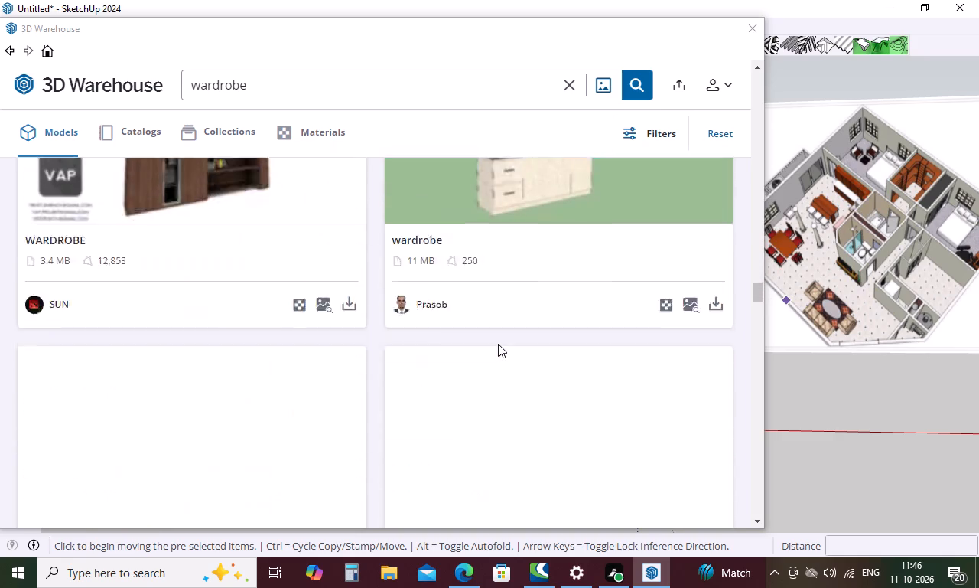
scroll(498, 344, down, 4)
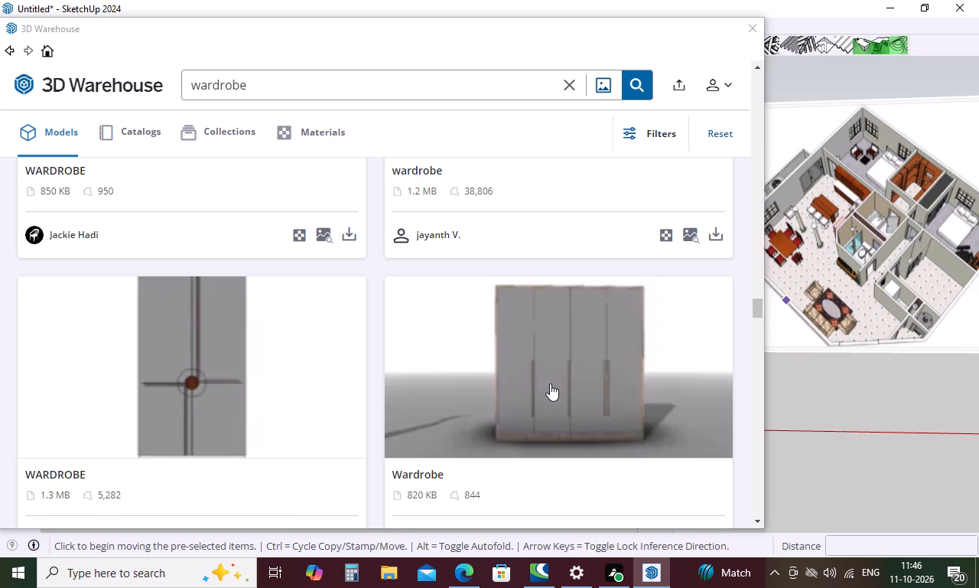
scroll(550, 384, down, 1)
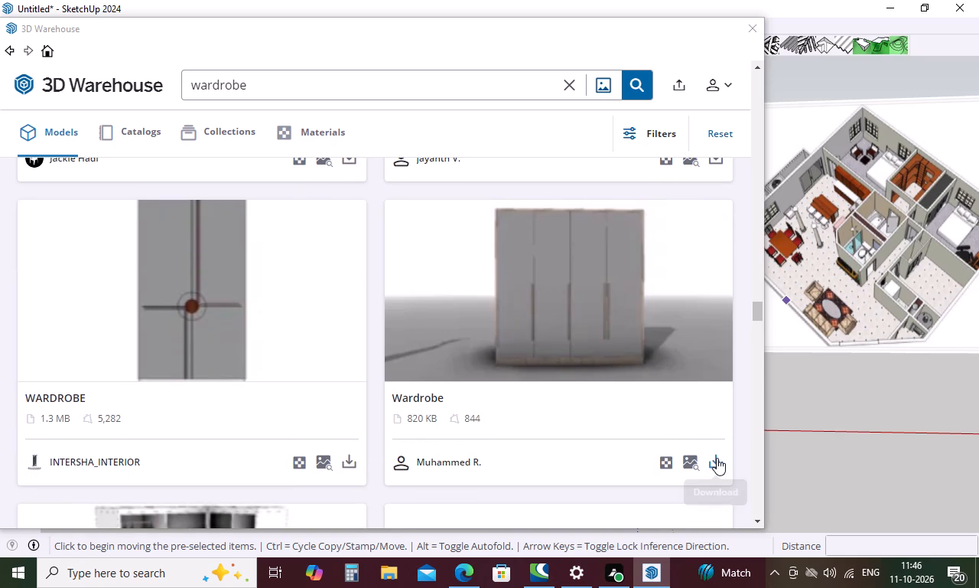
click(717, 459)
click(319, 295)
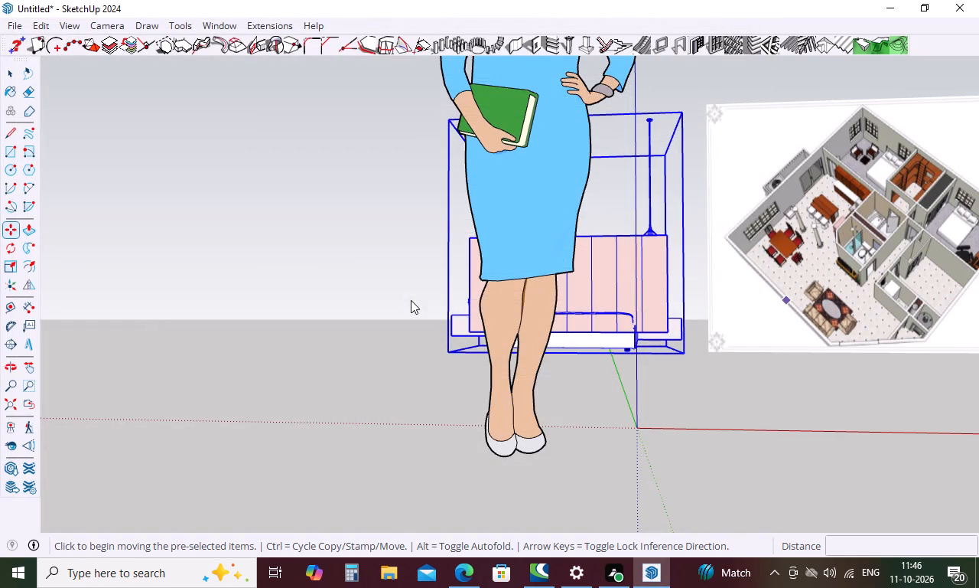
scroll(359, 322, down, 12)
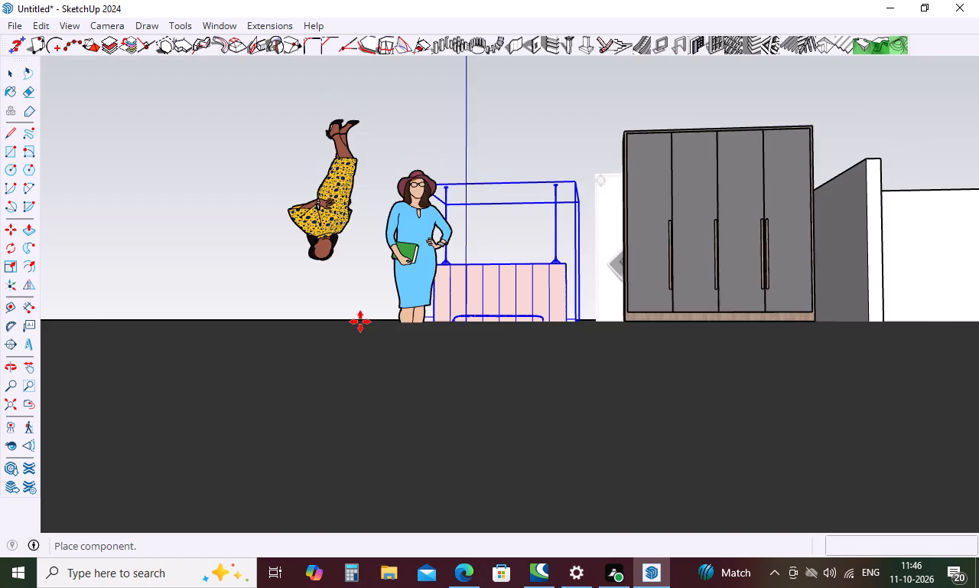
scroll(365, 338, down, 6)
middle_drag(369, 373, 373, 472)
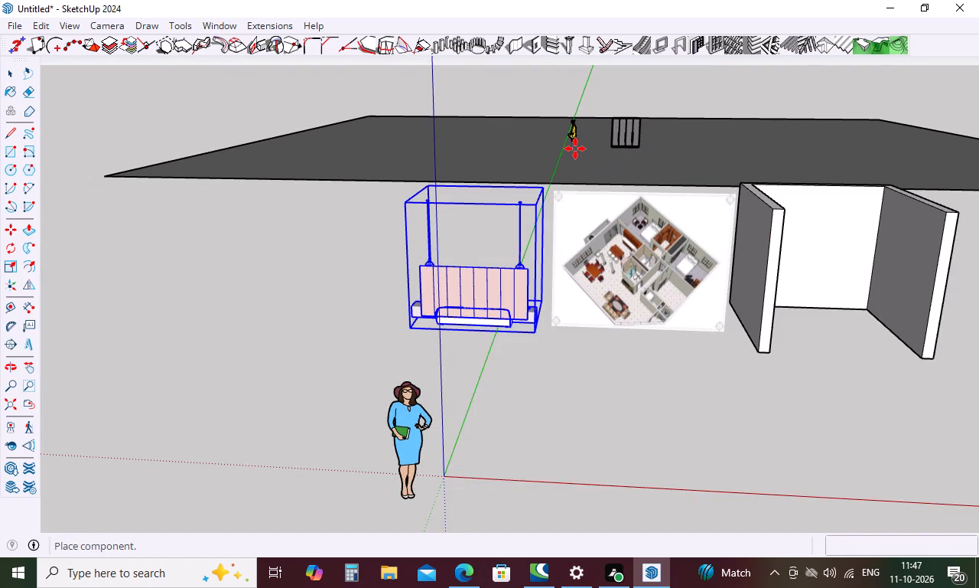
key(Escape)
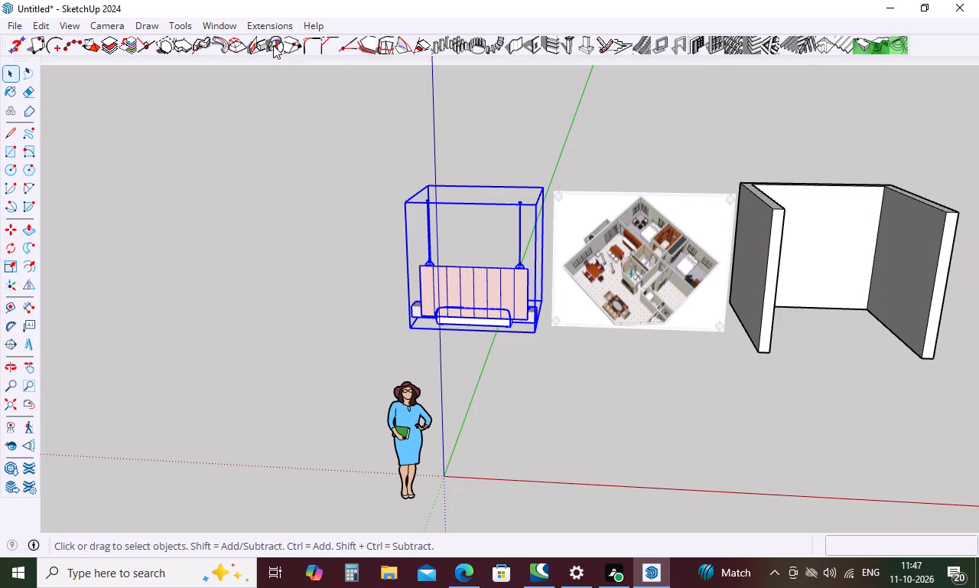
Reopen the 3D Warehouse to look for furniture models.
click(224, 26)
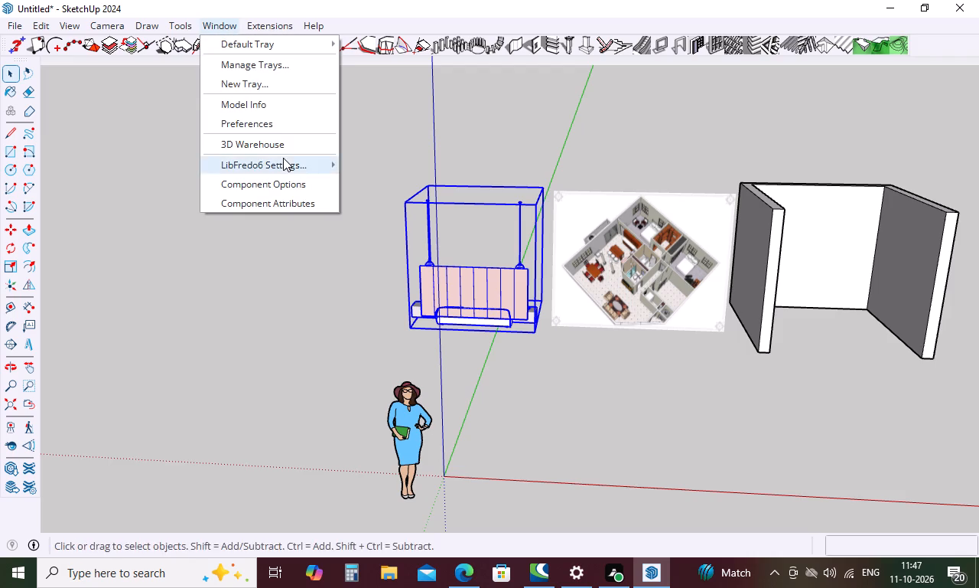
click(295, 152)
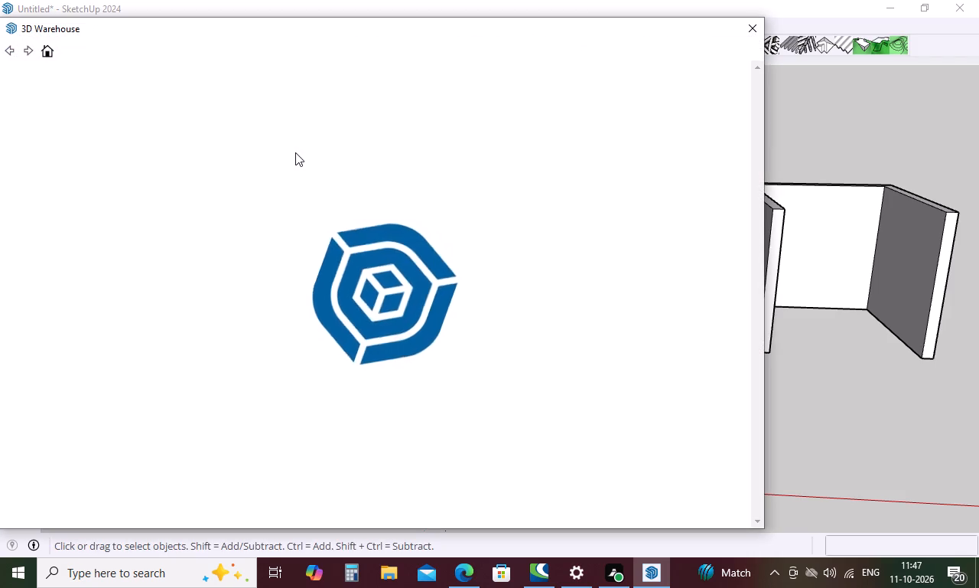
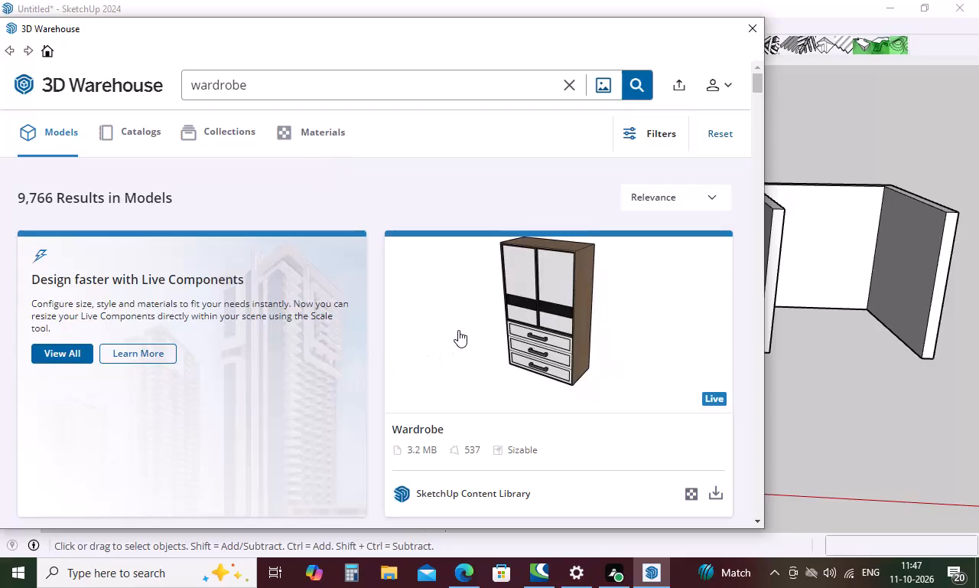
Load the grey-and-white two-door sliding Wardrobe model (8.8 MB) from the 3D Warehouse and place it beside the bed, away from the floor plan picture.
scroll(561, 277, down, 5)
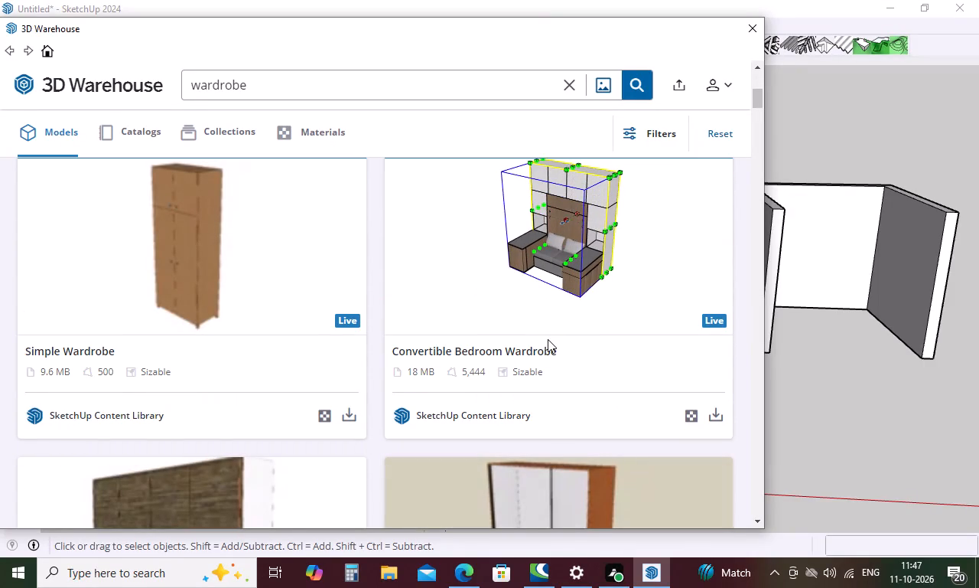
scroll(575, 351, down, 3)
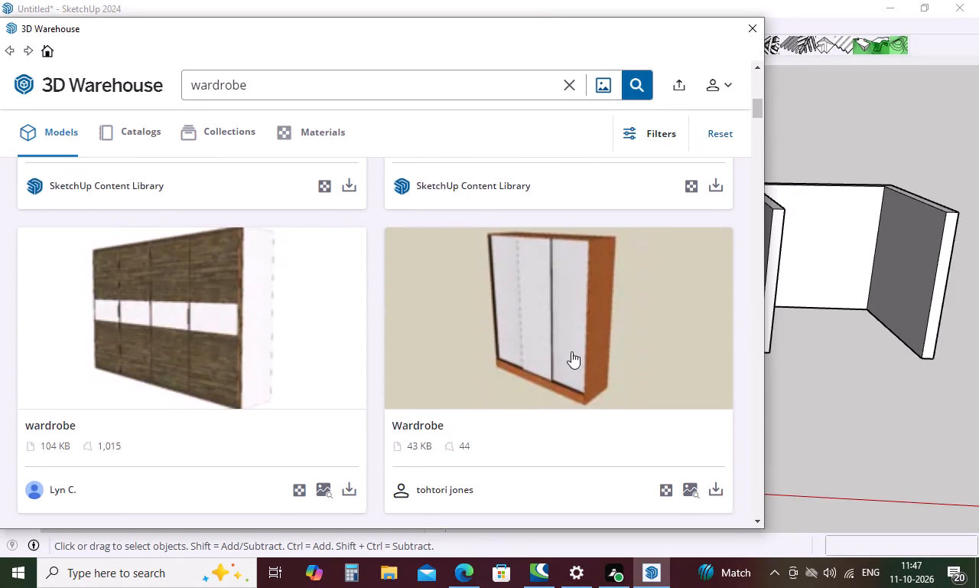
scroll(571, 351, down, 3)
scroll(626, 286, down, 4)
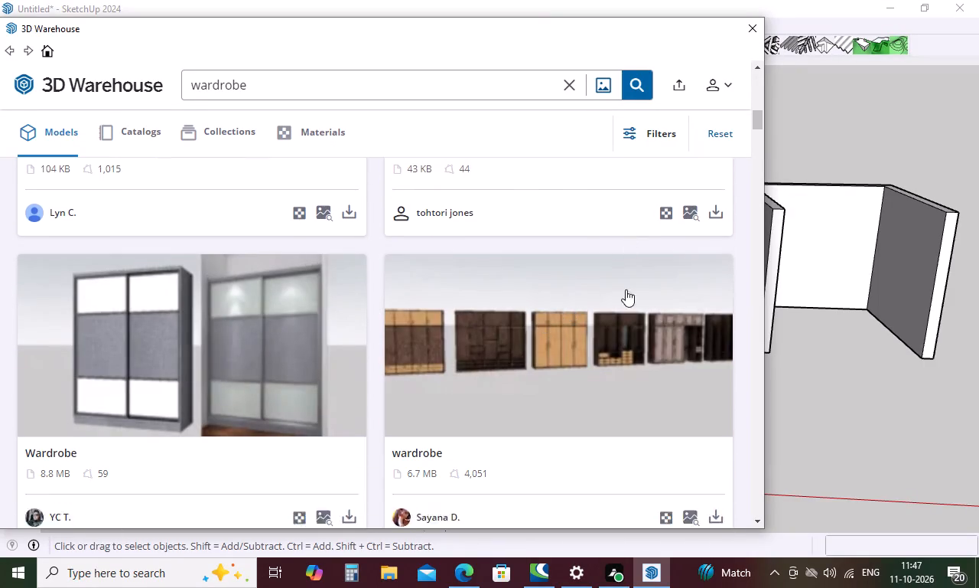
scroll(602, 321, up, 4)
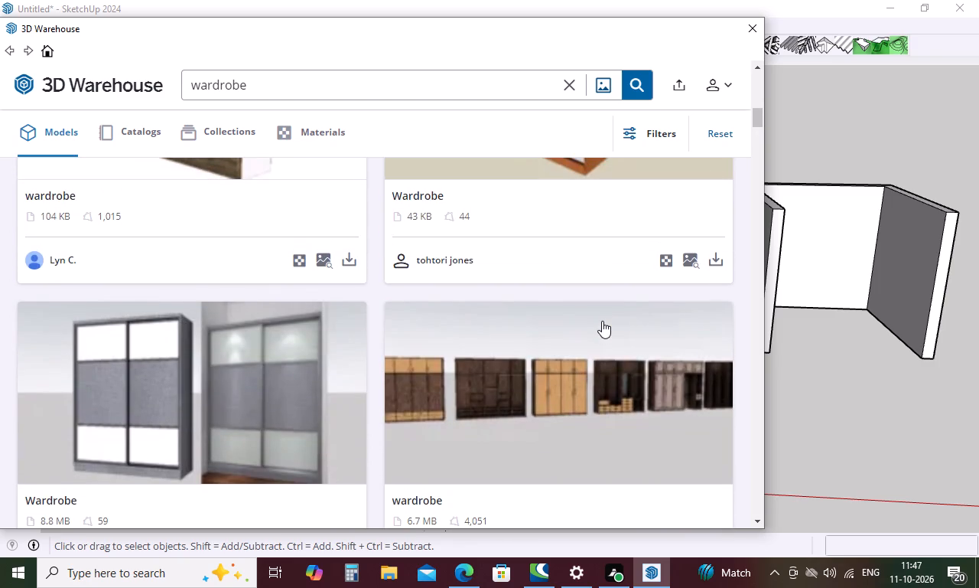
scroll(526, 321, down, 1)
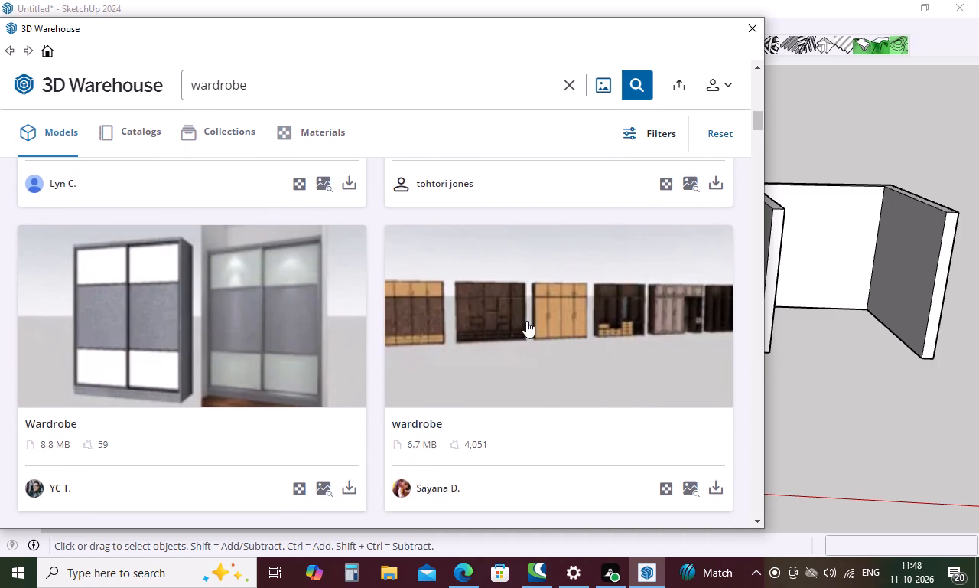
click(344, 490)
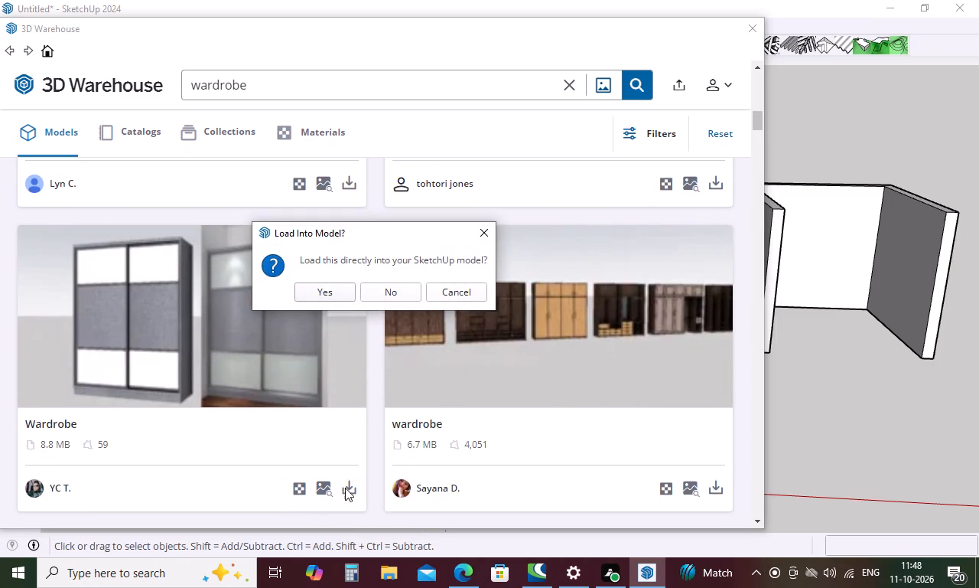
click(343, 294)
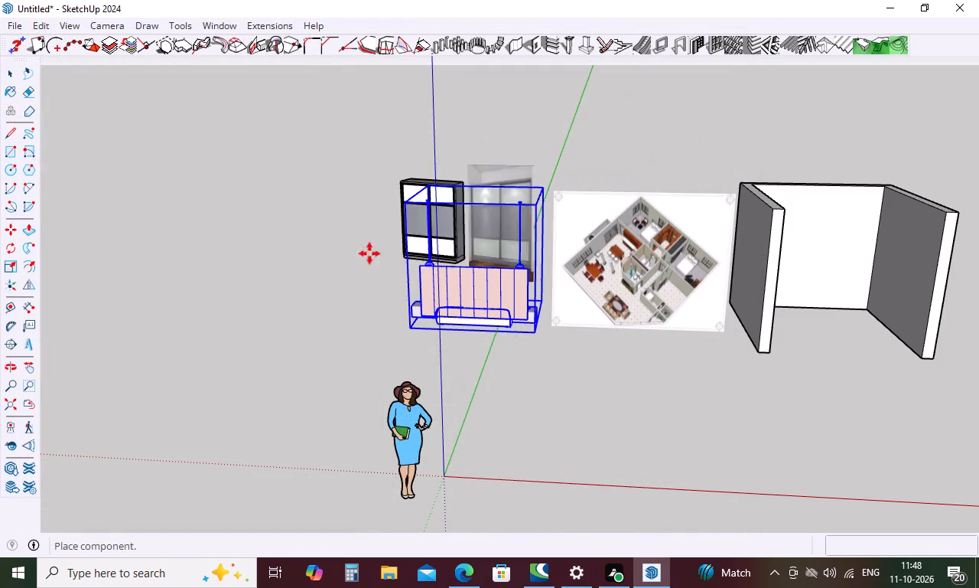
click(262, 264)
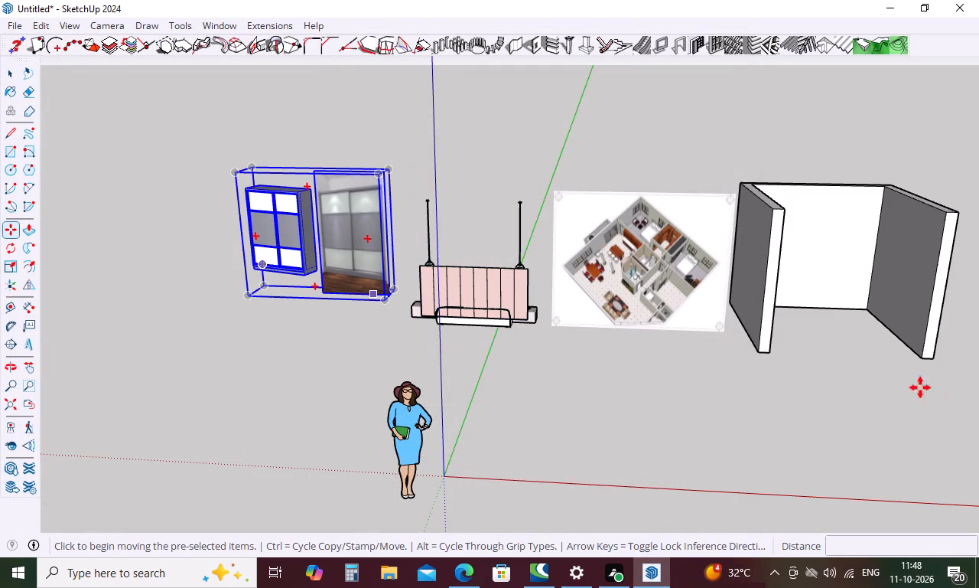
key(space)
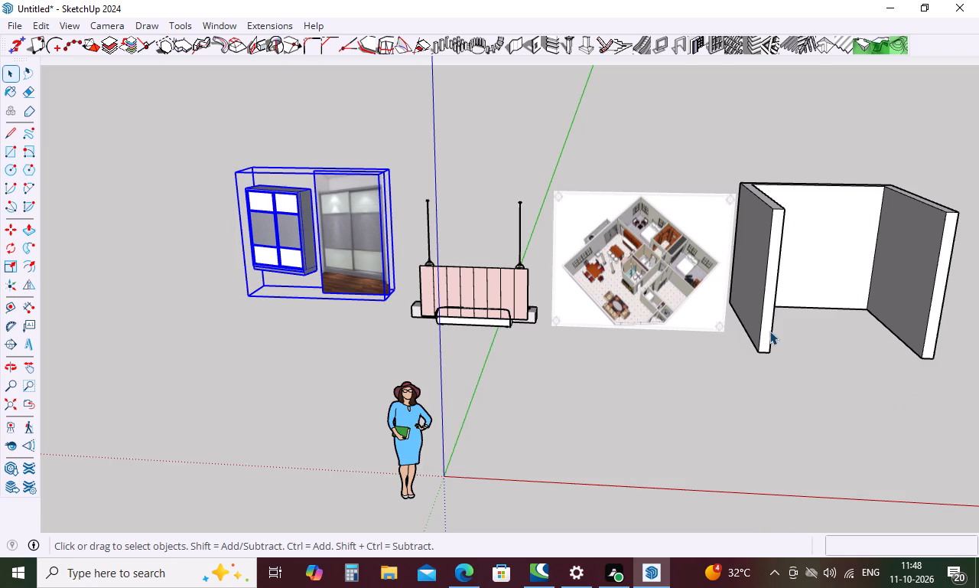
Examine the corner bedroom and its neighbouring rooms in the floor plan picture for the remaining furniture.
scroll(771, 259, up, 5)
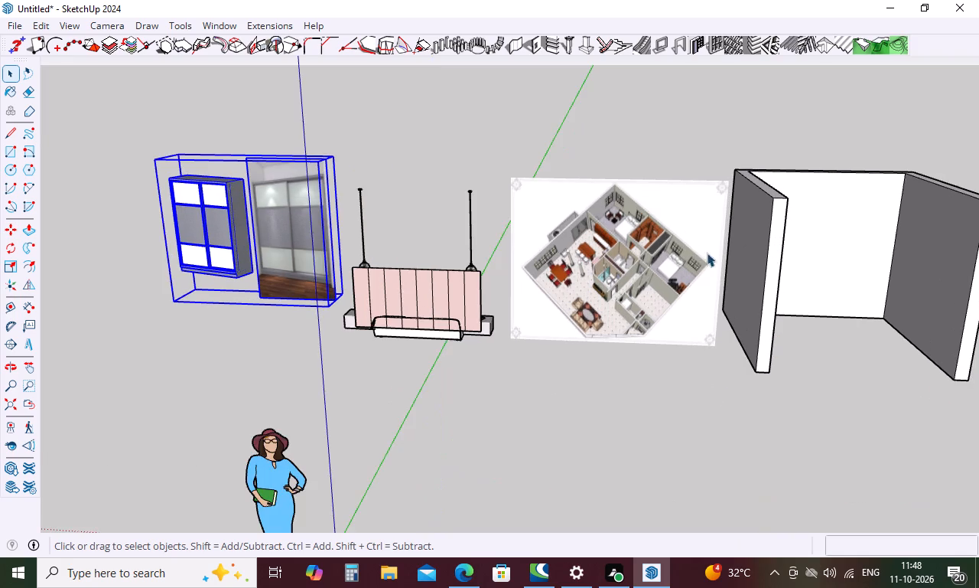
scroll(701, 260, up, 5)
middle_drag(649, 299, 666, 198)
scroll(627, 267, up, 2)
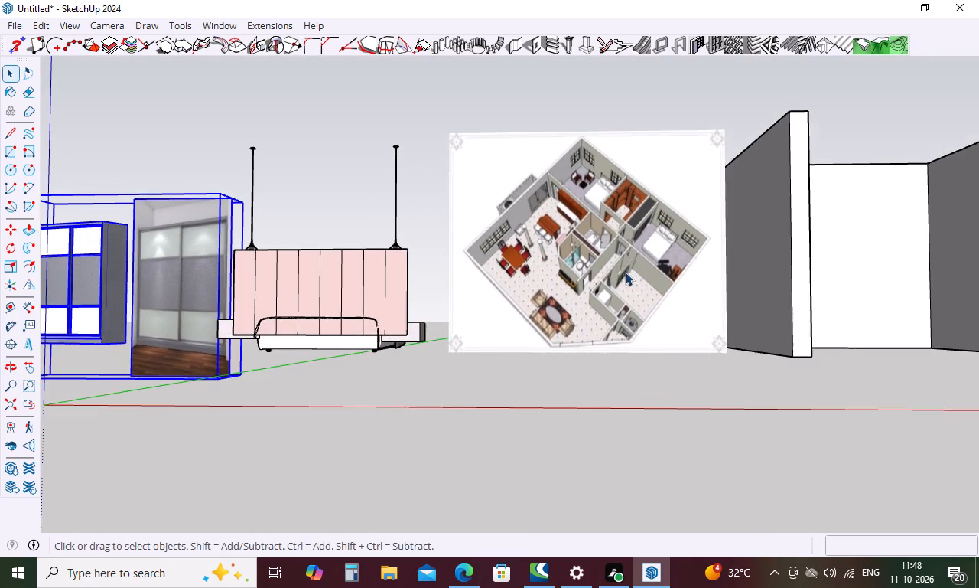
scroll(625, 272, up, 13)
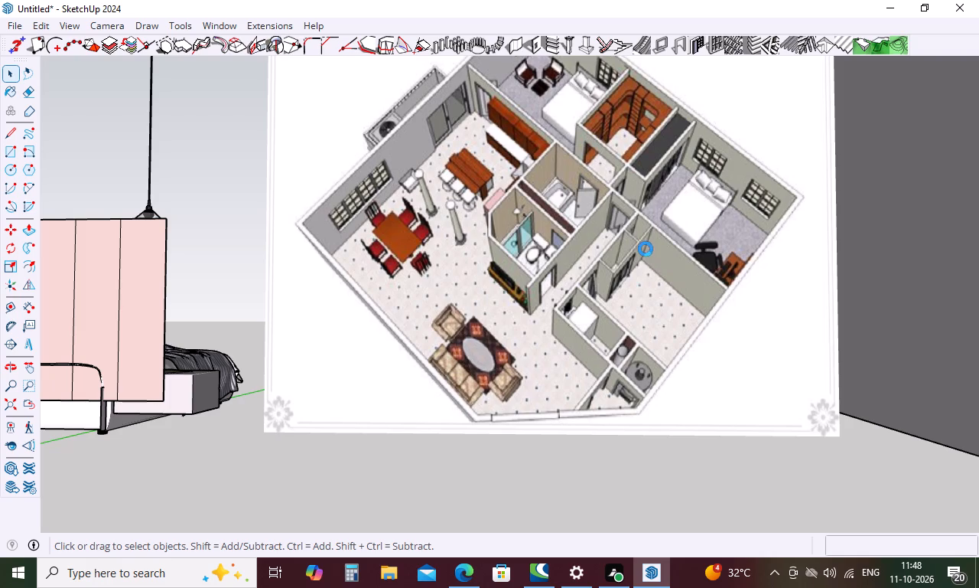
scroll(682, 186, up, 5)
scroll(682, 186, down, 4)
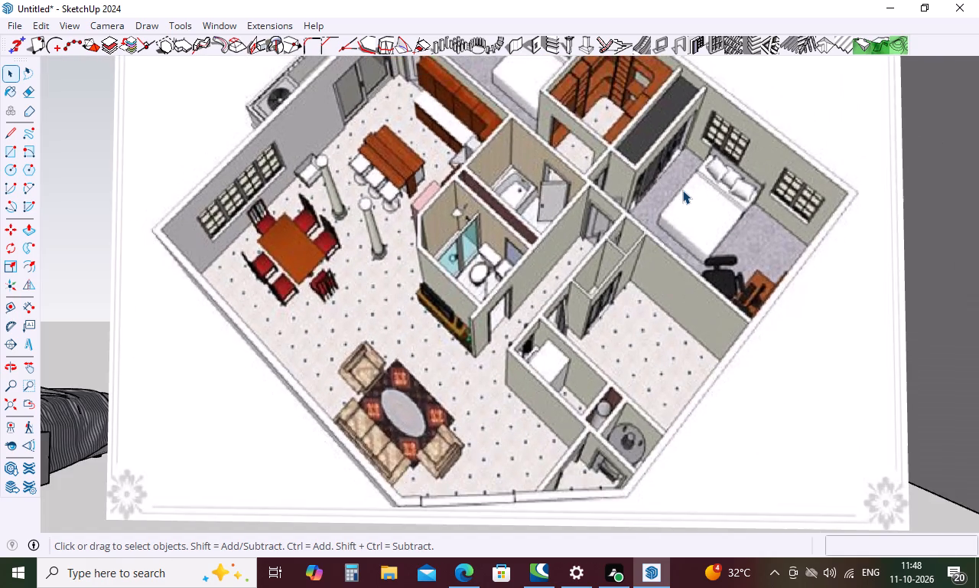
scroll(681, 191, down, 4)
middle_drag(676, 207, 686, 147)
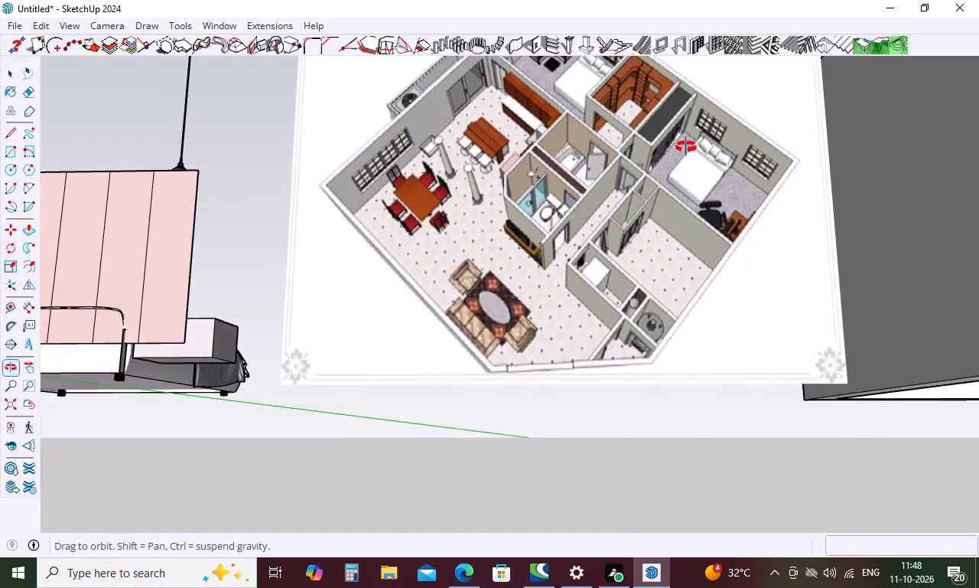
middle_drag(686, 147, 679, 189)
scroll(679, 189, down, 8)
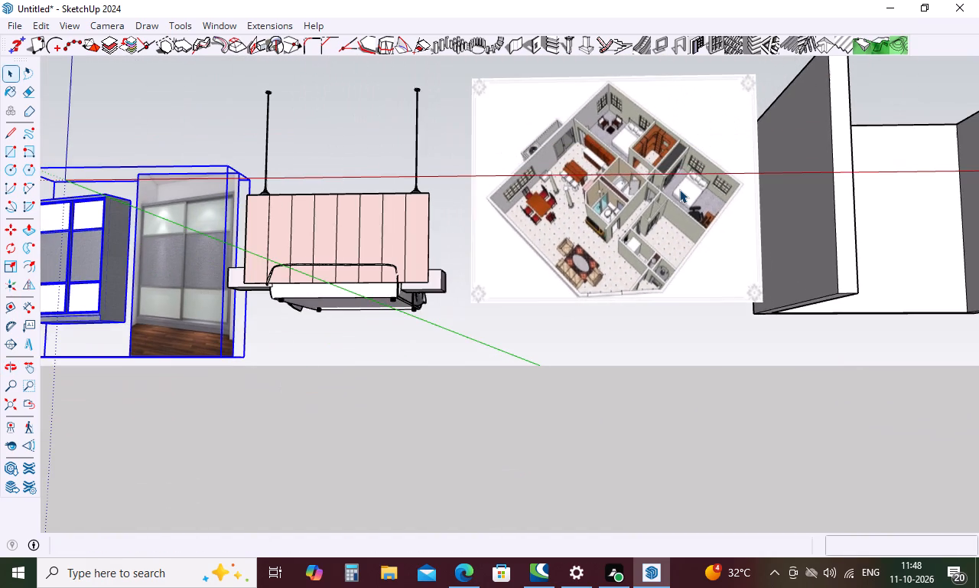
Reopen the 3D Warehouse and clear the wardrobe search term.
click(227, 23)
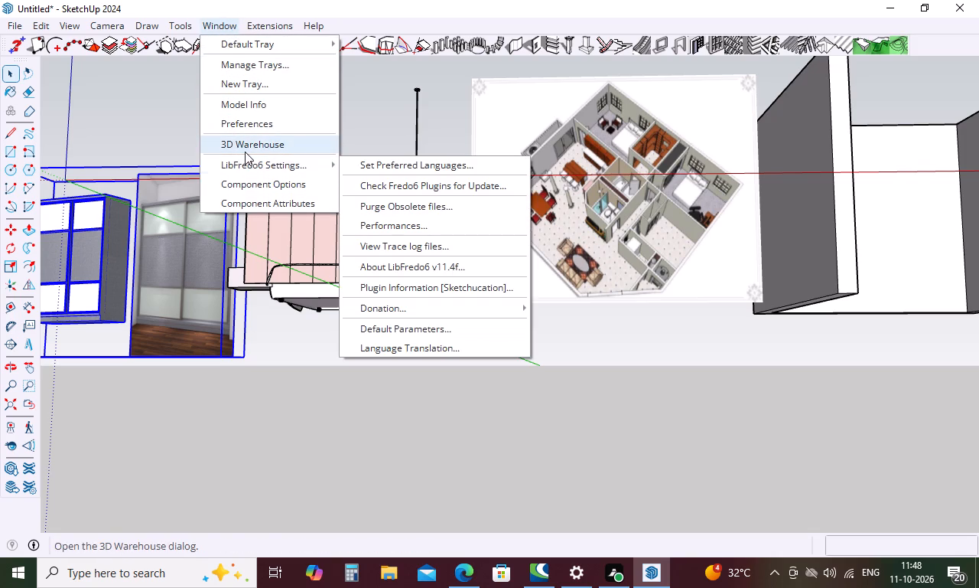
click(245, 152)
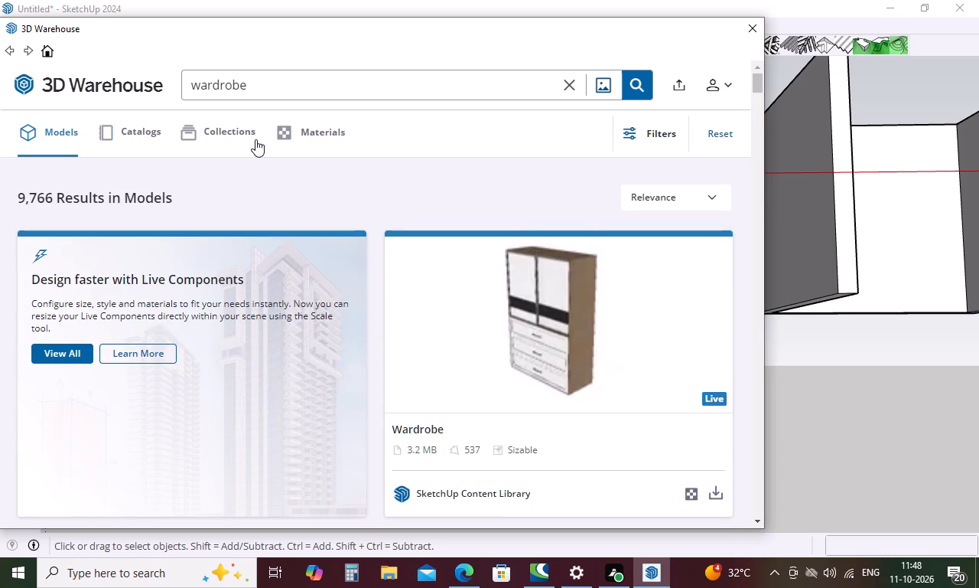
click(308, 87)
key(BackSpace)
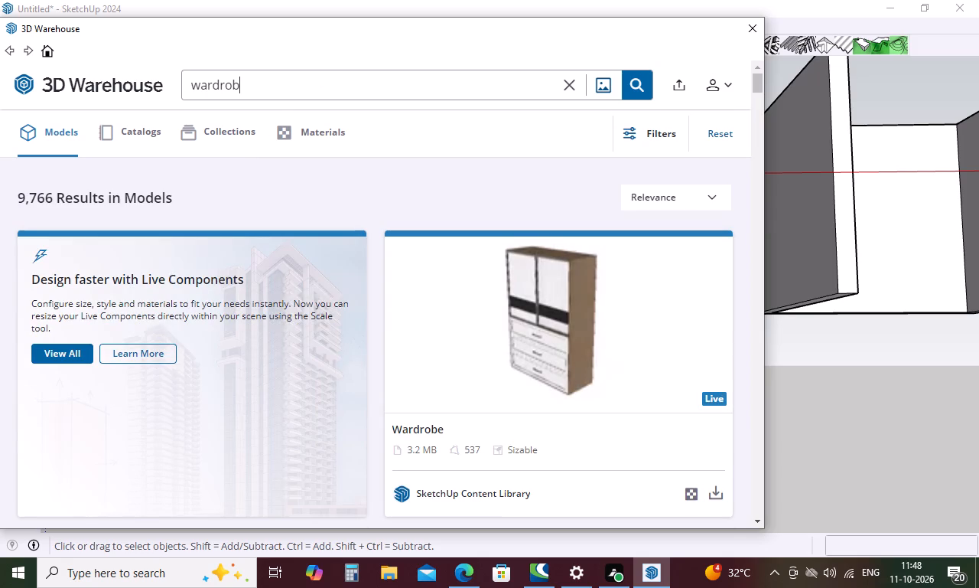
key(BackSpace)
key(BackSpace)
key(BackSpace)
key(BackSpace)
key(BackSpace)
key(BackSpace)
key(BackSpace)
key(BackSpace)
key(BackSpace)
key(BackSpace)
key(BackSpace)
key(BackSpace)
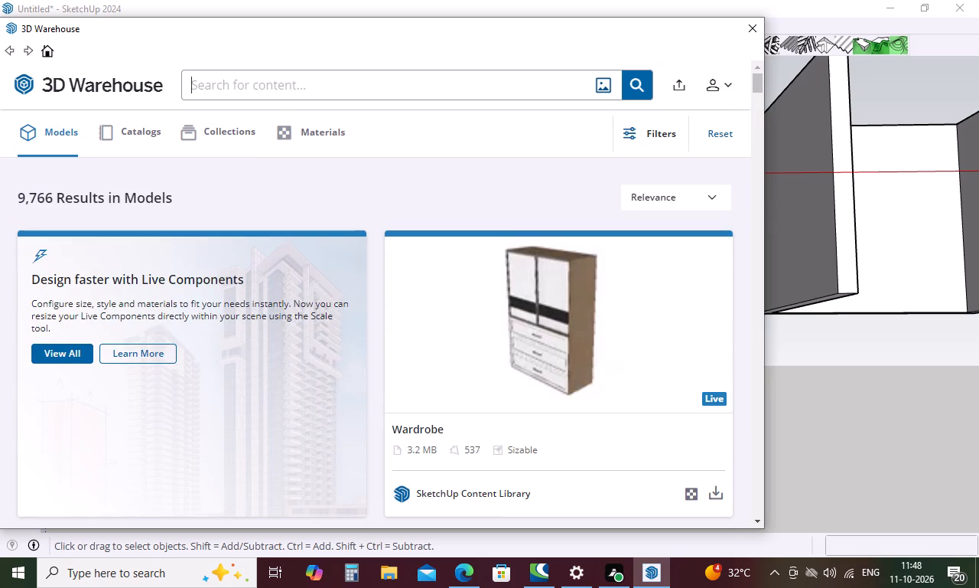
Examine the furniture in the two bedrooms of the floor plan picture to decide which model to search for.
scroll(864, 292, down, 13)
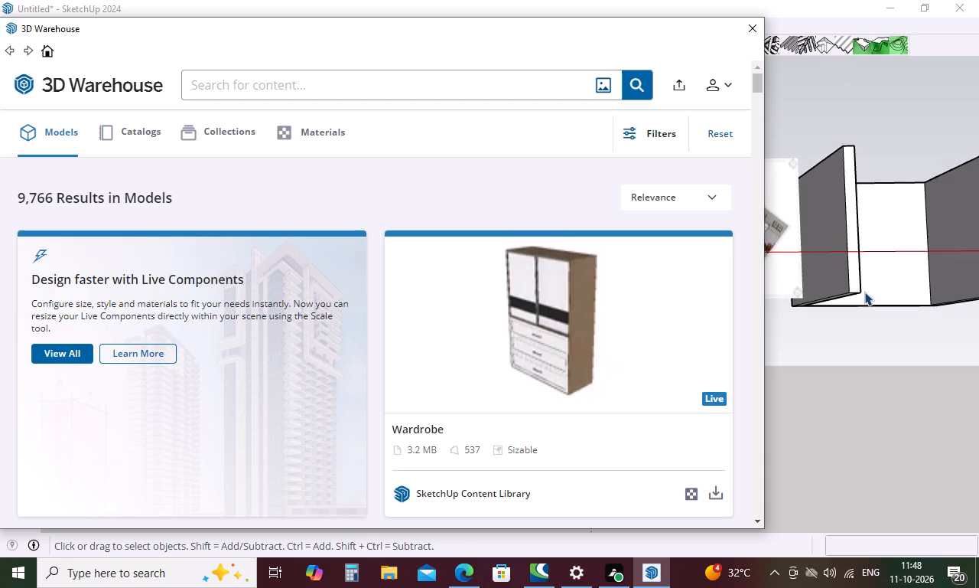
scroll(864, 292, down, 20)
scroll(864, 292, down, 9)
scroll(802, 241, up, 6)
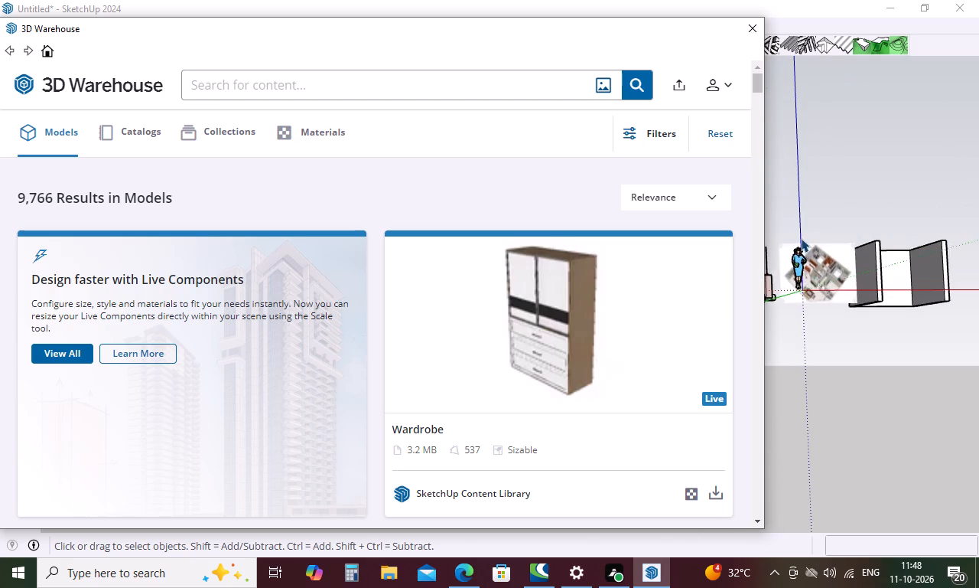
scroll(801, 238, up, 12)
scroll(833, 264, up, 20)
scroll(833, 264, up, 5)
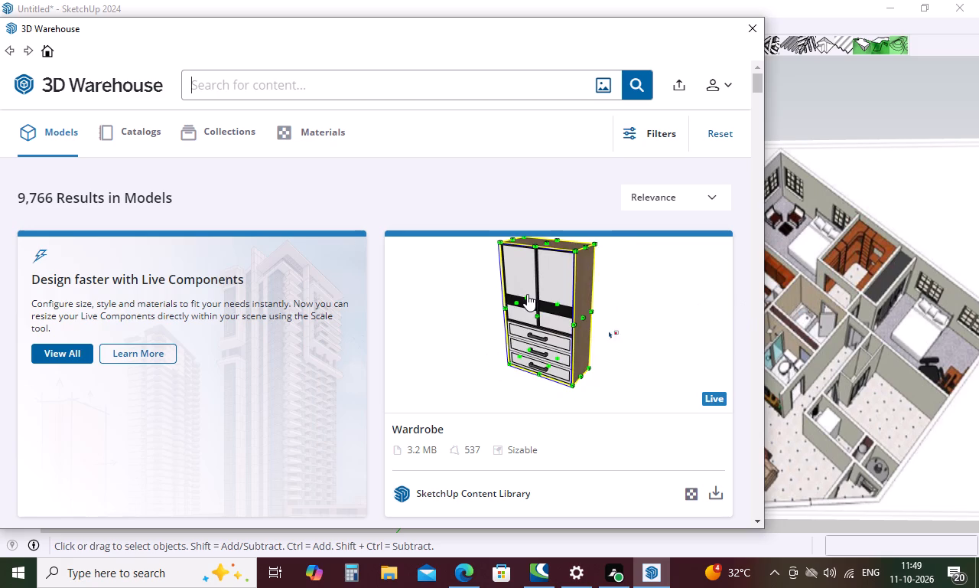
scroll(913, 308, down, 3)
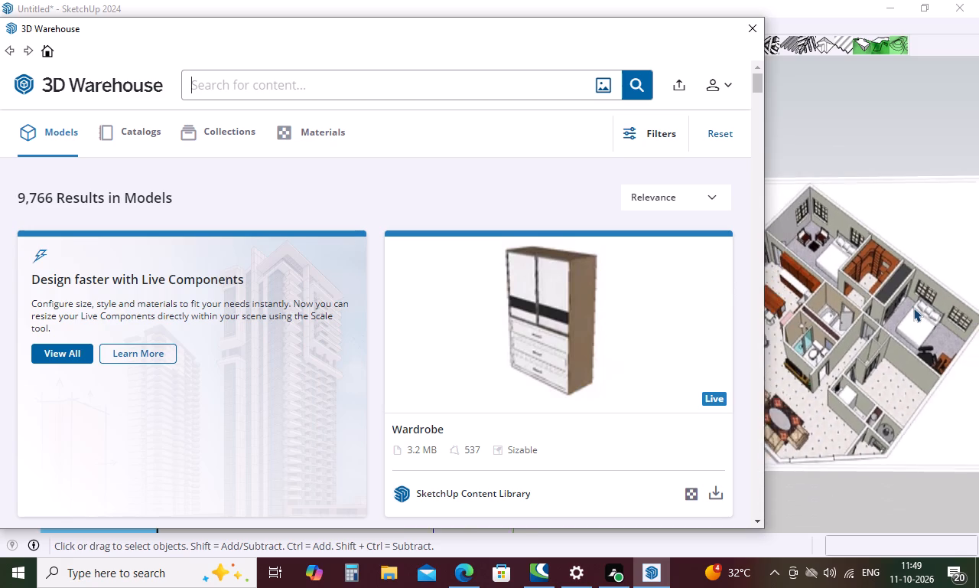
scroll(913, 308, down, 5)
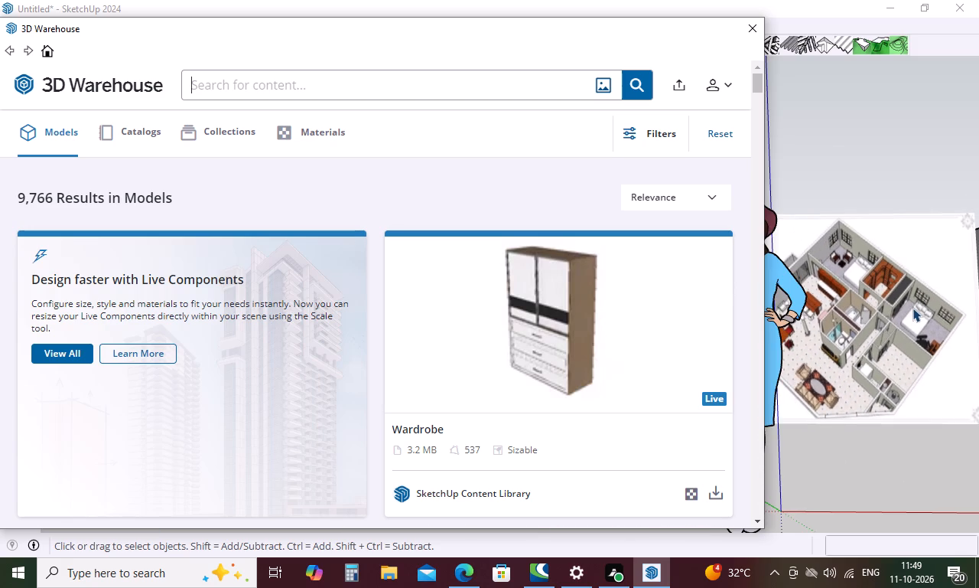
scroll(912, 308, up, 3)
scroll(828, 289, up, 4)
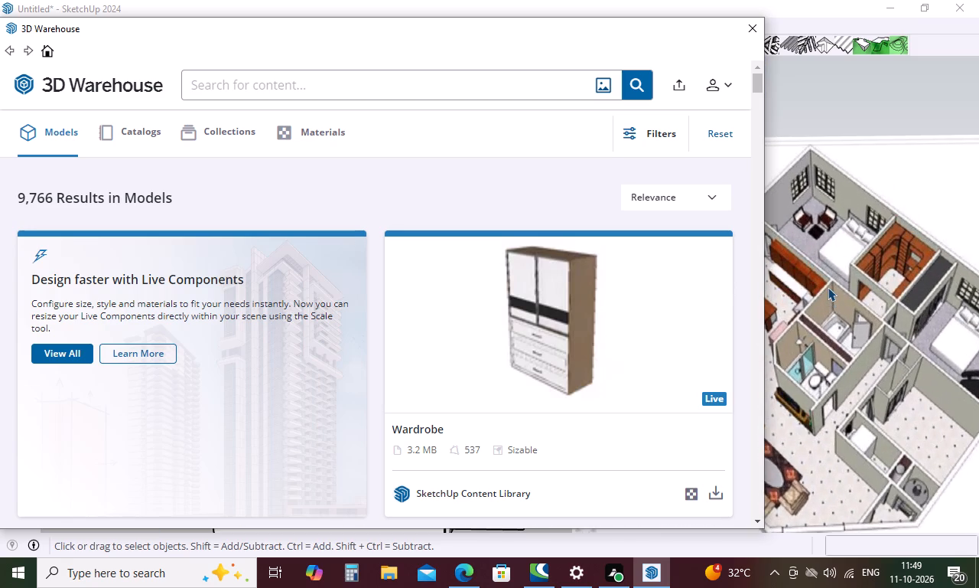
scroll(828, 287, down, 3)
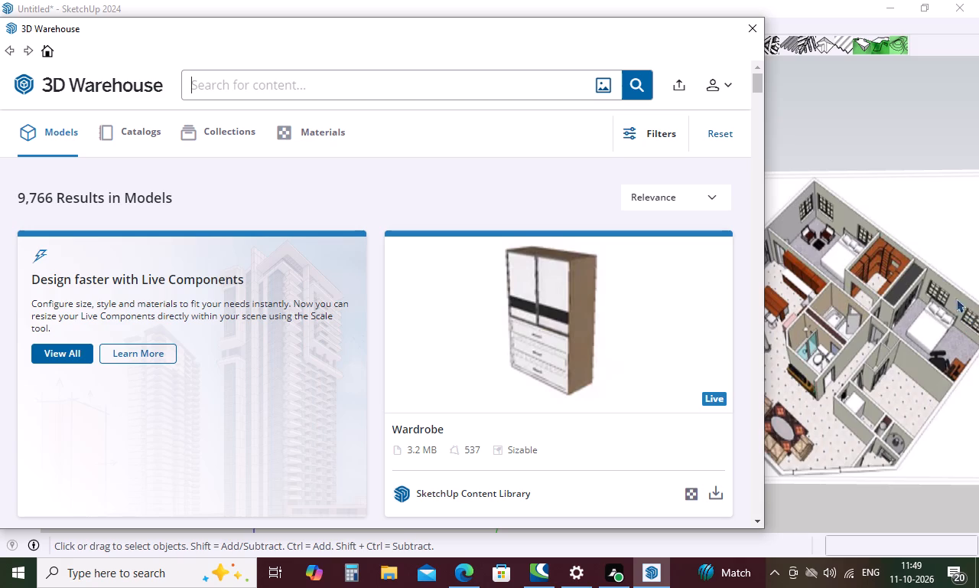
scroll(886, 289, down, 4)
scroll(961, 299, up, 4)
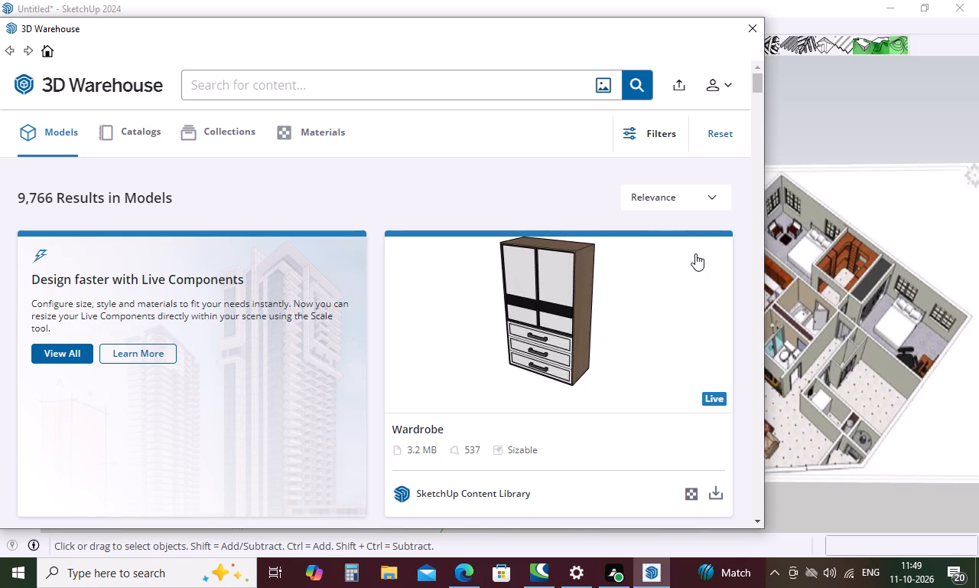
scroll(876, 337, up, 2)
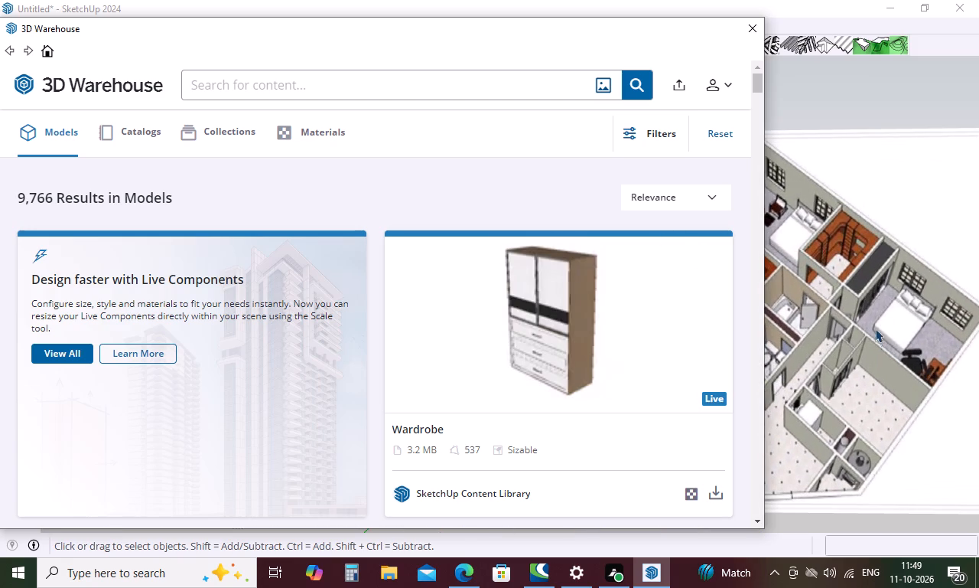
scroll(887, 275, down, 3)
middle_drag(899, 356, 902, 335)
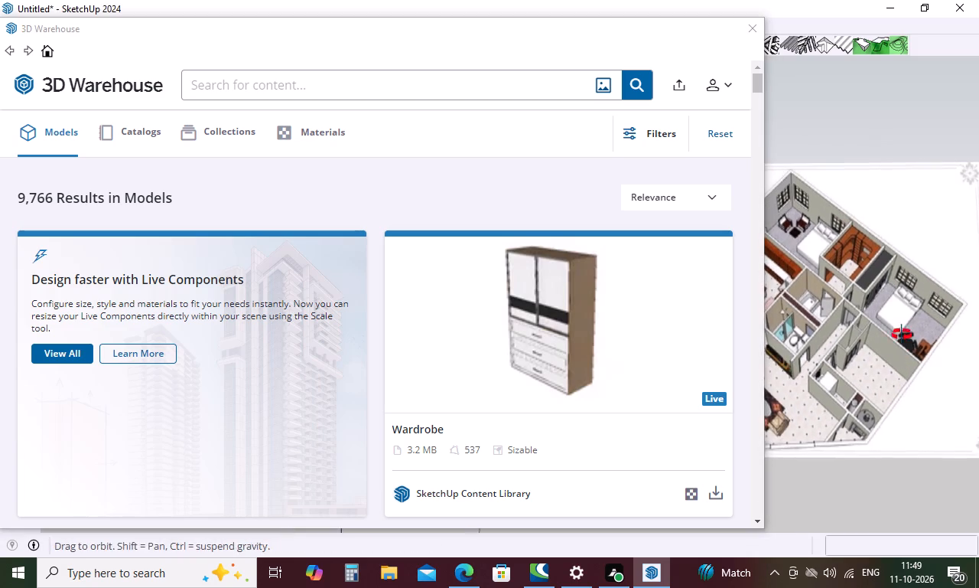
middle_drag(902, 335, 898, 322)
Search the 3D Warehouse models for "study chair and table".
click(239, 79)
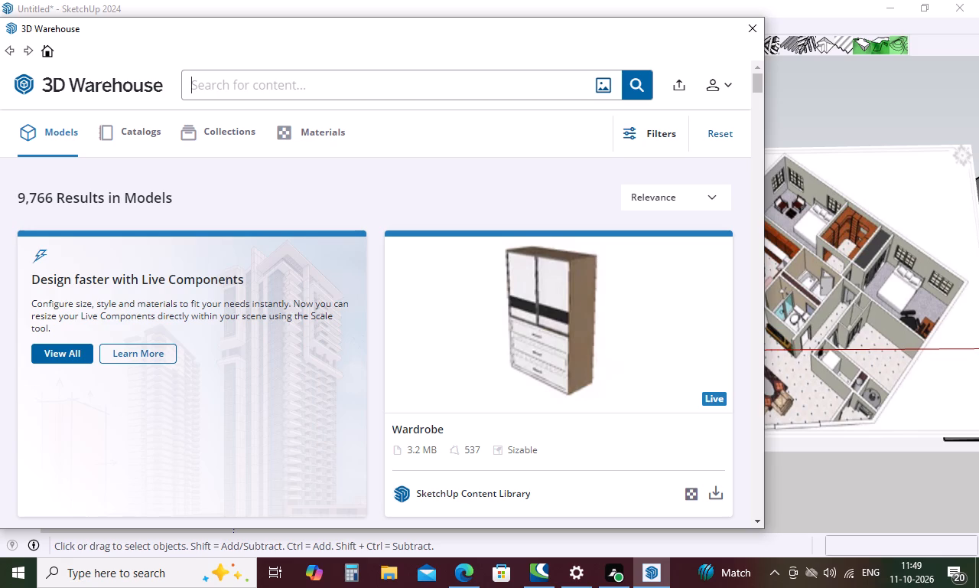
key(s)
text(tudy ch)
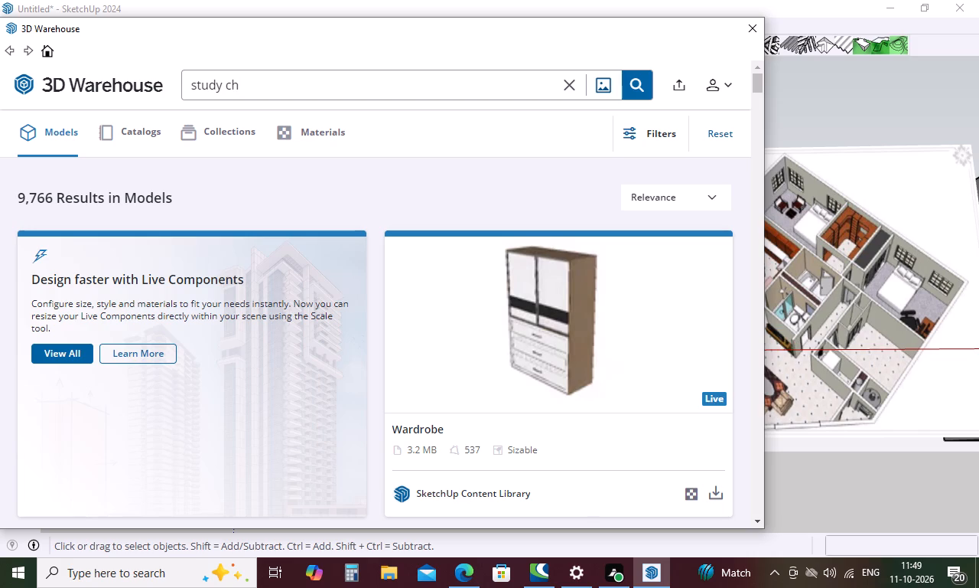
text(air)
key(space)
text(a)
text(nd tab)
text(le)
key(Return)
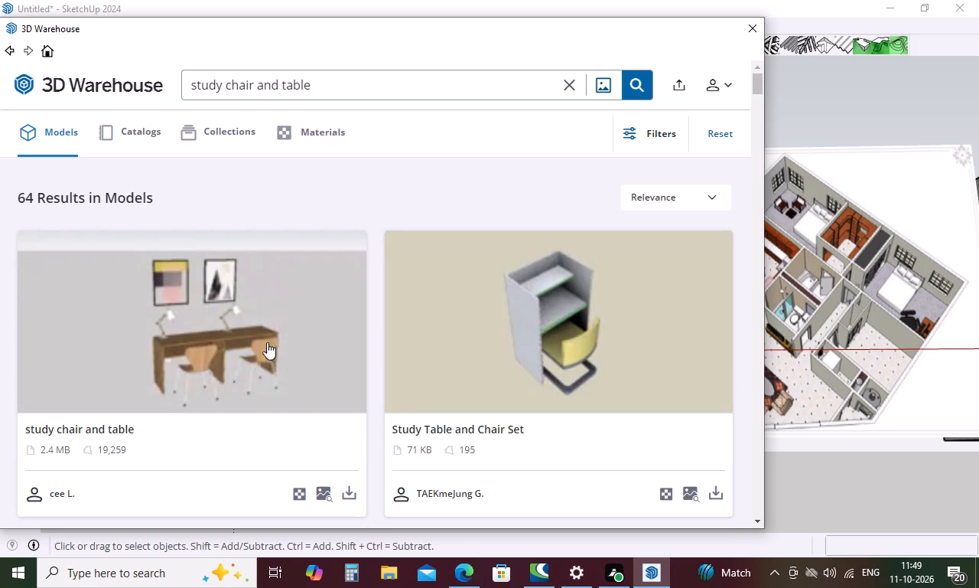
Browse the study chair and table models to find a desk and chair set that suits the bedroom in the floor plan.
scroll(413, 352, down, 2)
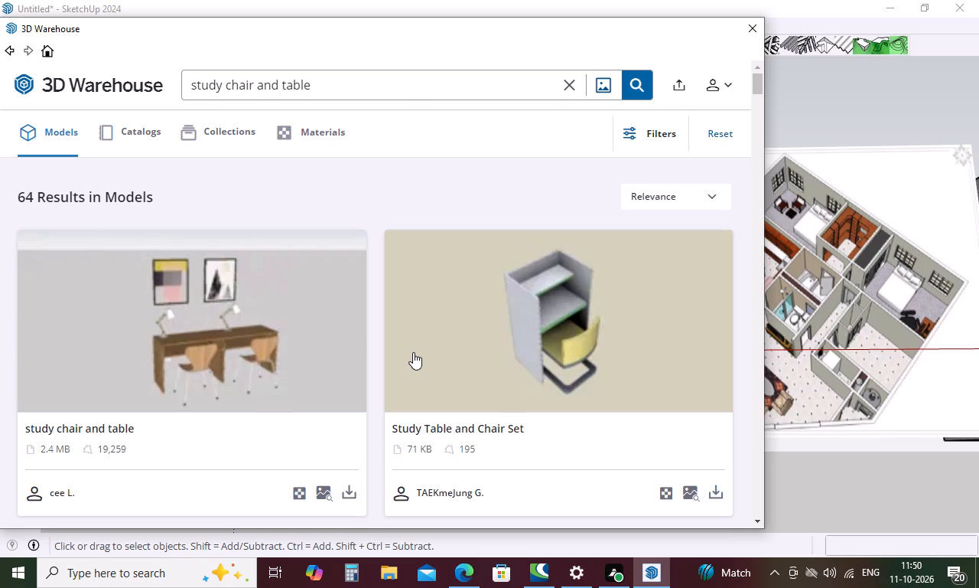
scroll(413, 352, down, 3)
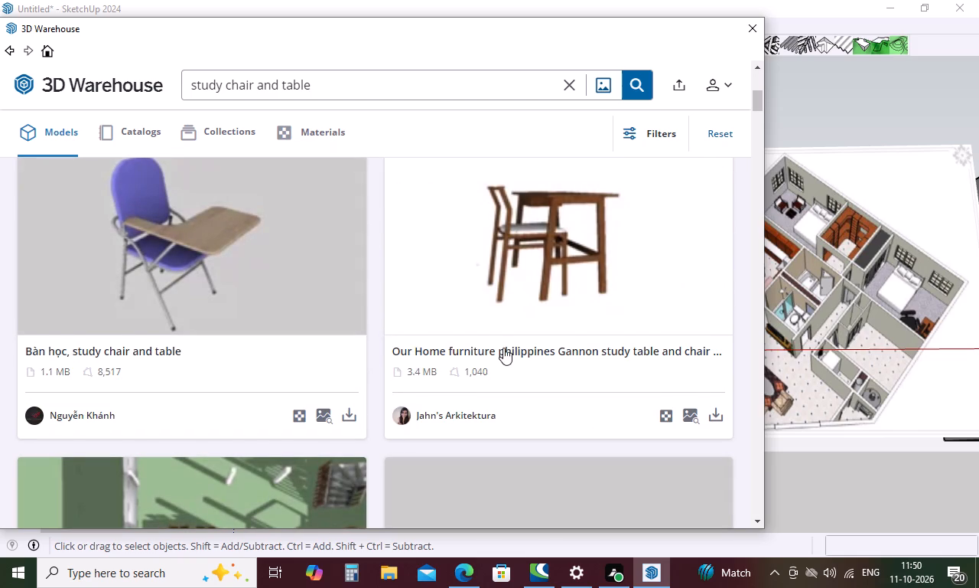
scroll(503, 348, down, 3)
scroll(503, 348, up, 5)
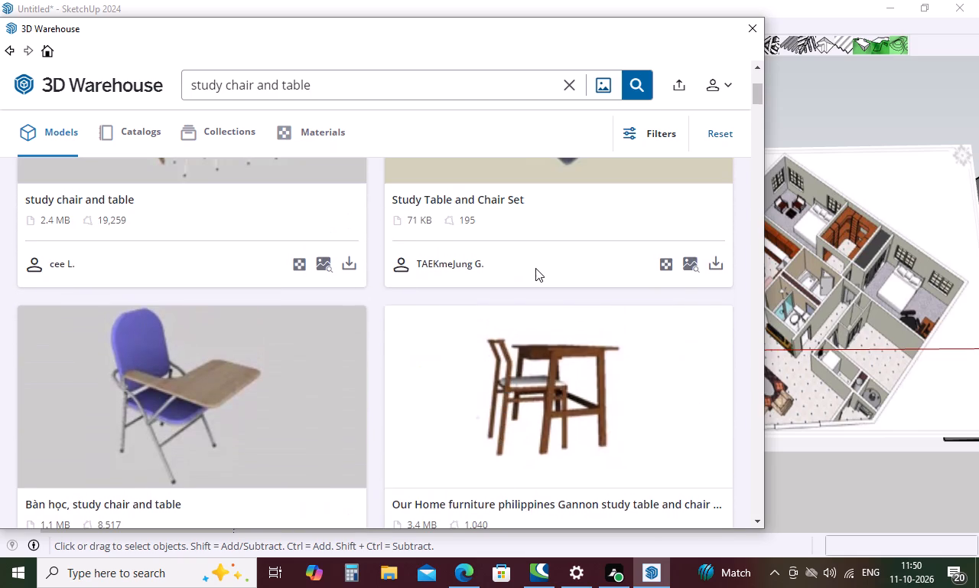
scroll(535, 268, down, 3)
scroll(613, 318, down, 4)
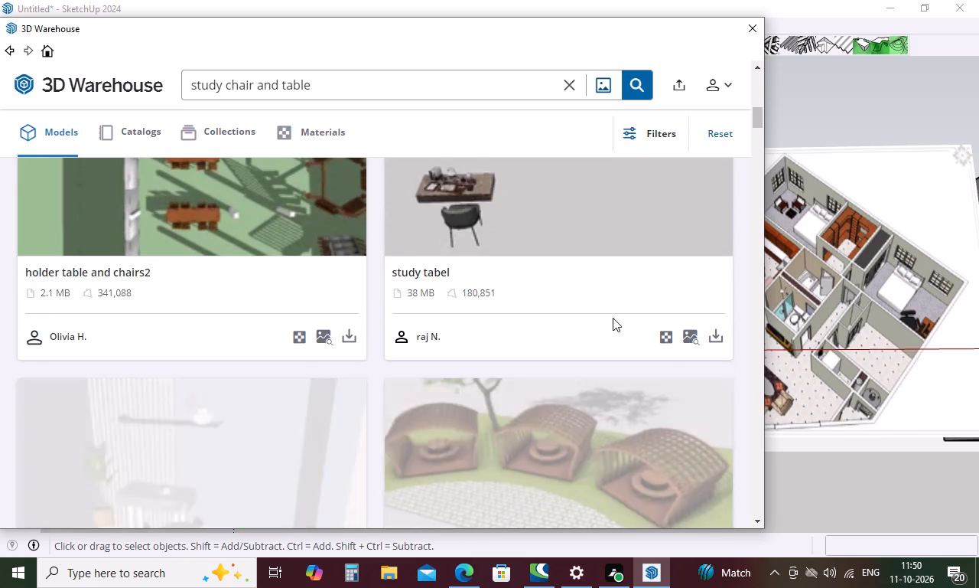
scroll(612, 317, down, 5)
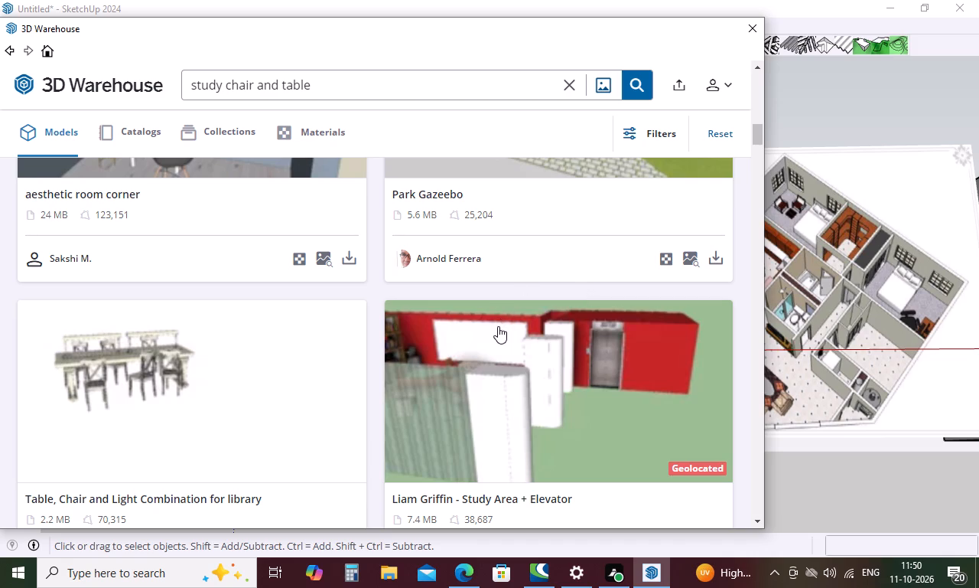
scroll(496, 334, down, 5)
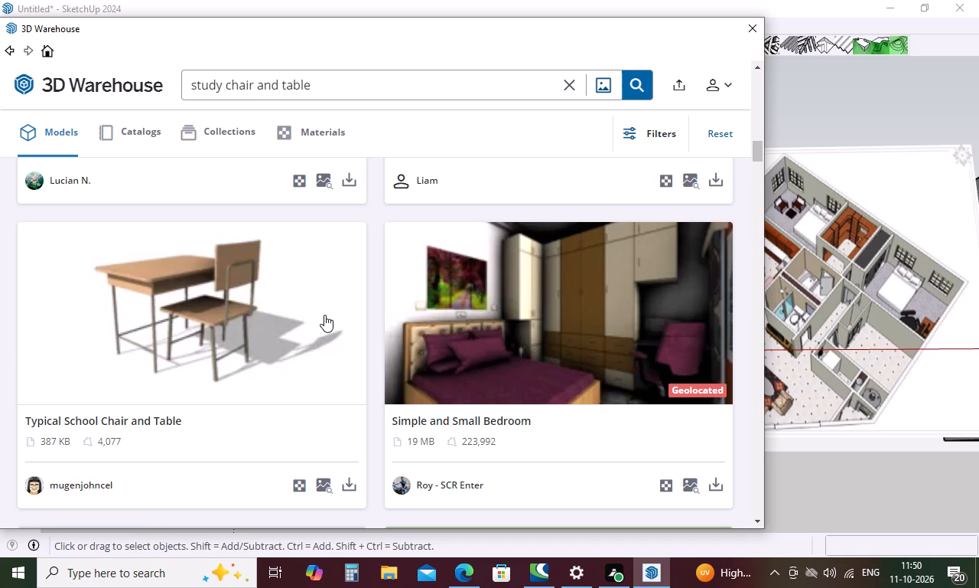
scroll(324, 315, down, 8)
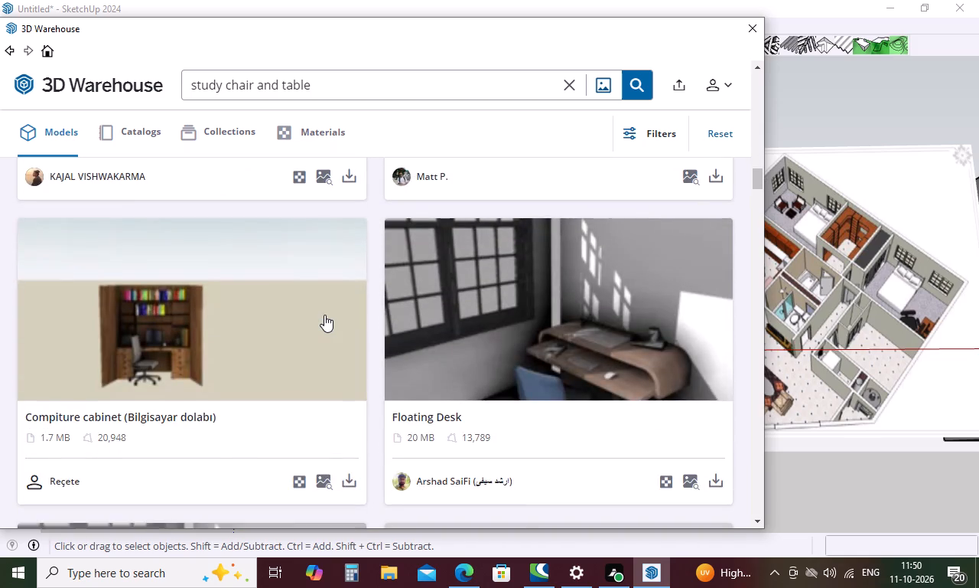
scroll(324, 315, down, 9)
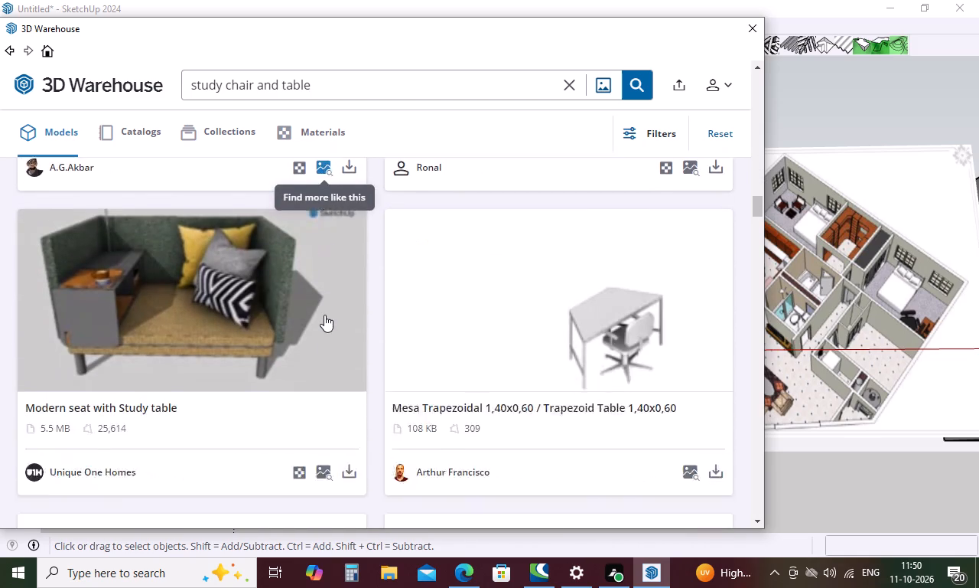
scroll(324, 315, down, 3)
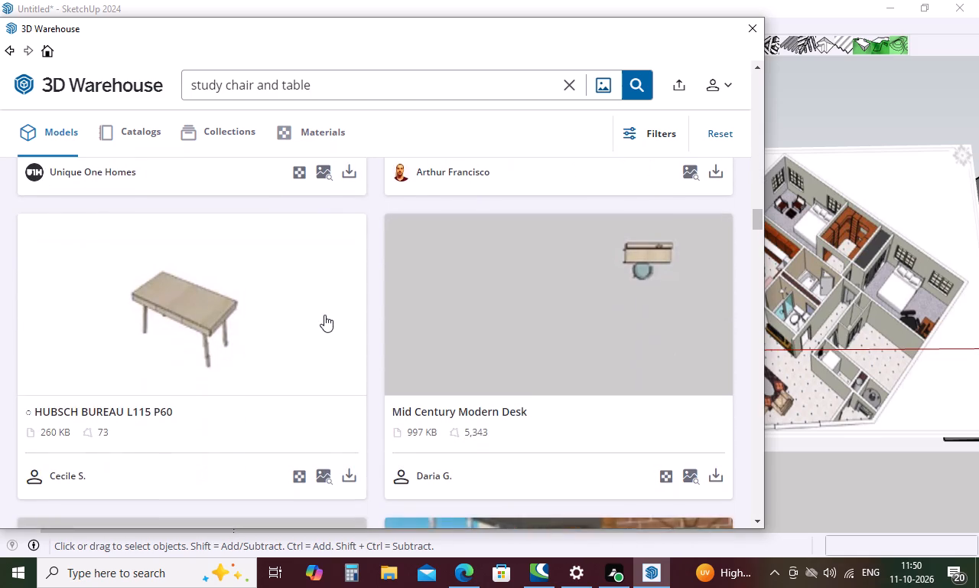
scroll(324, 315, up, 2)
scroll(324, 315, down, 12)
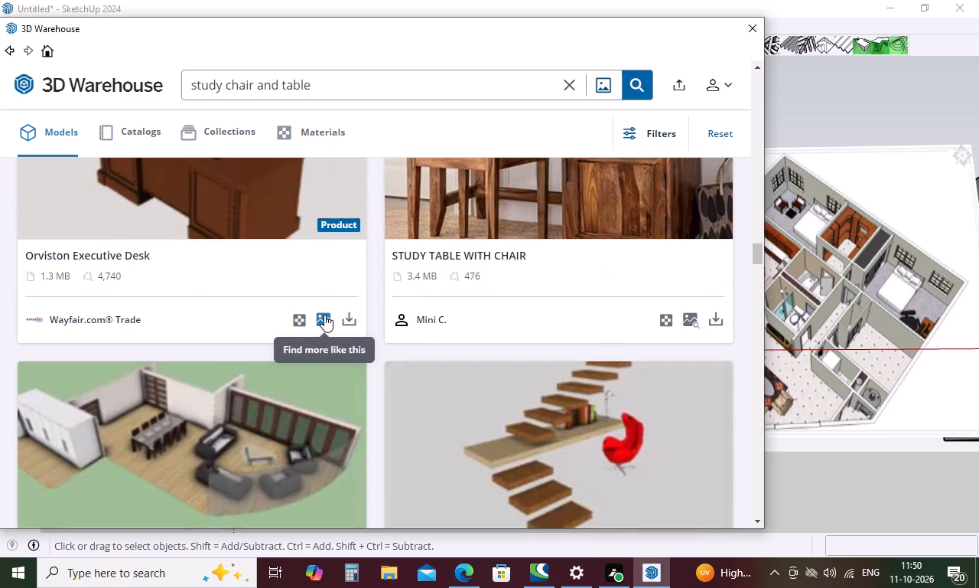
scroll(324, 315, down, 7)
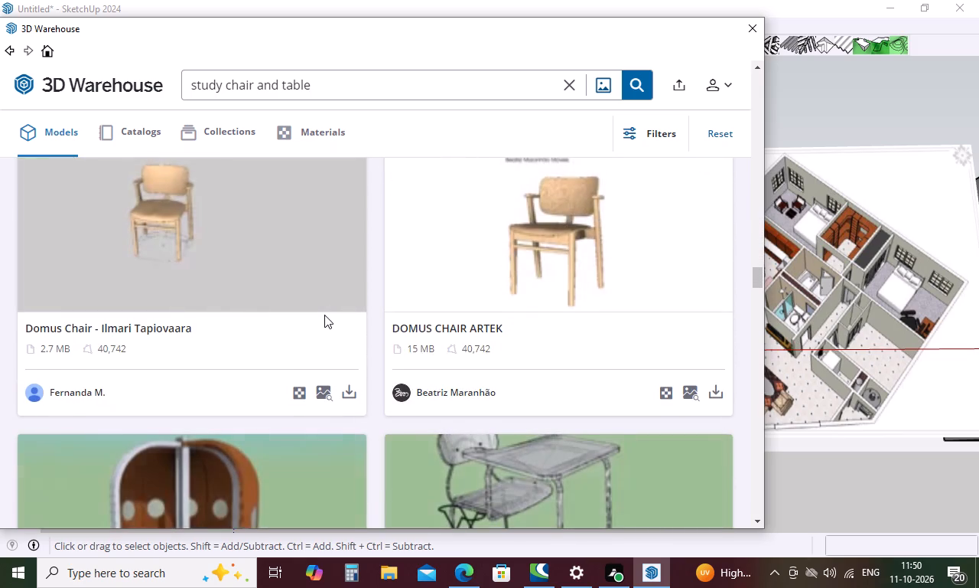
scroll(324, 315, down, 7)
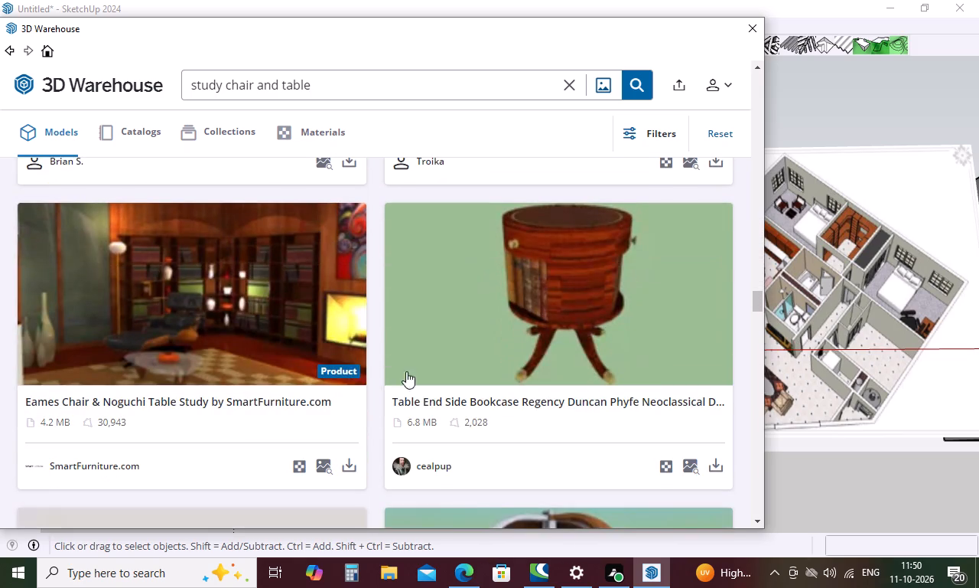
scroll(480, 366, down, 9)
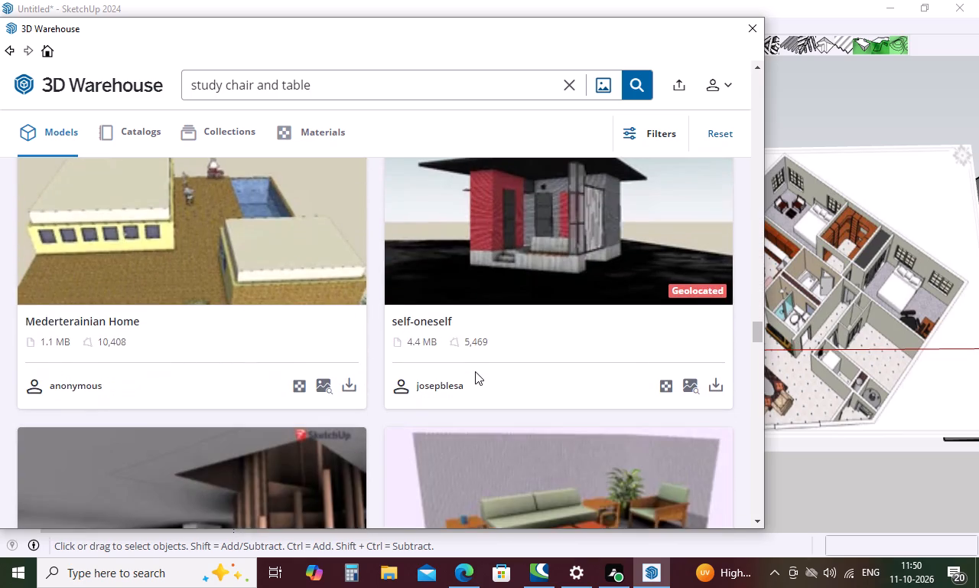
scroll(474, 373, down, 4)
scroll(474, 373, up, 2)
scroll(474, 373, down, 2)
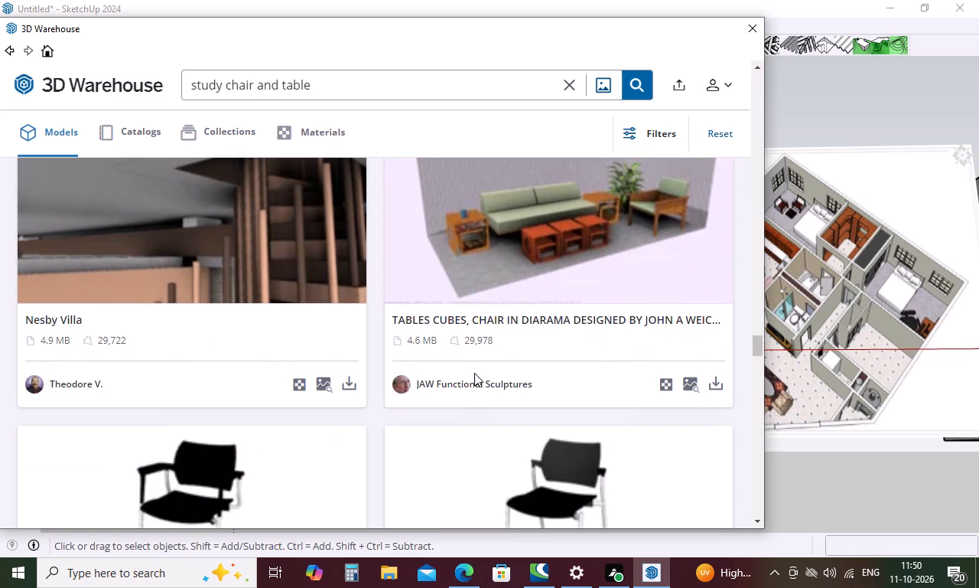
scroll(471, 375, down, 8)
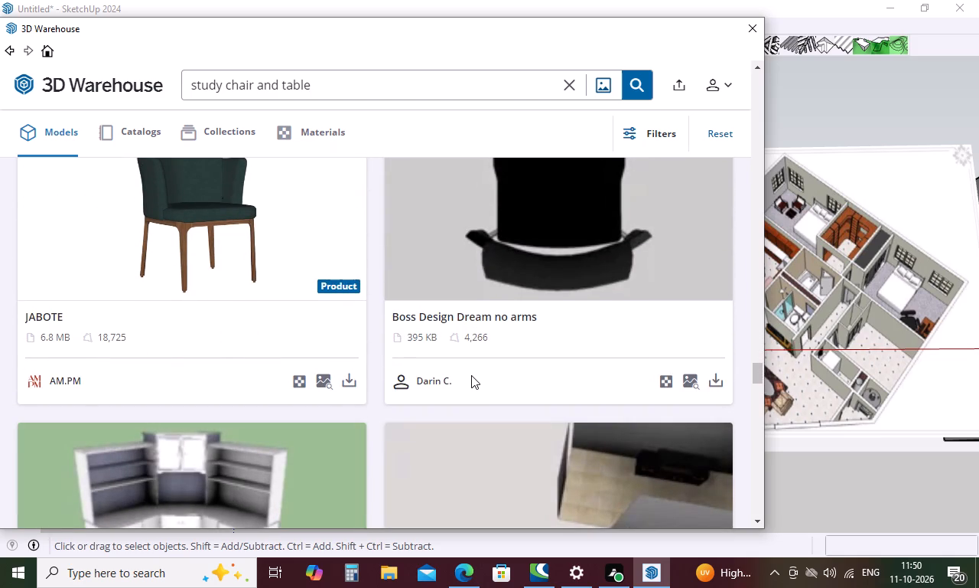
scroll(471, 375, up, 11)
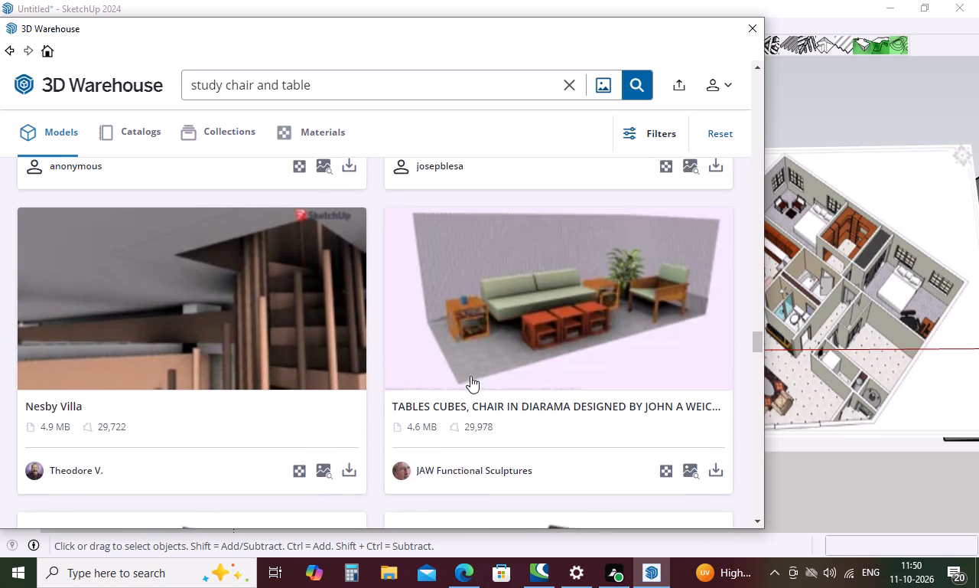
scroll(470, 376, up, 5)
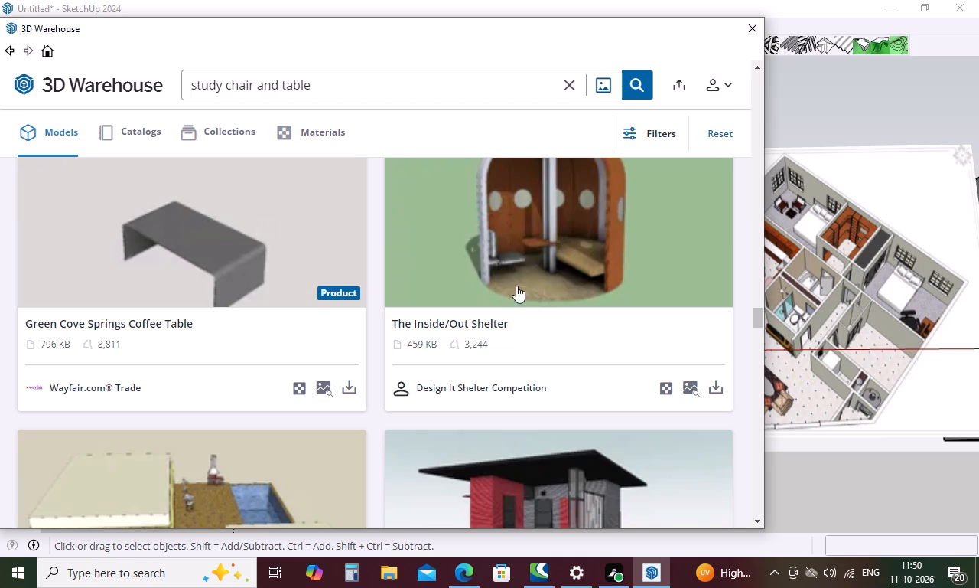
scroll(621, 316, up, 13)
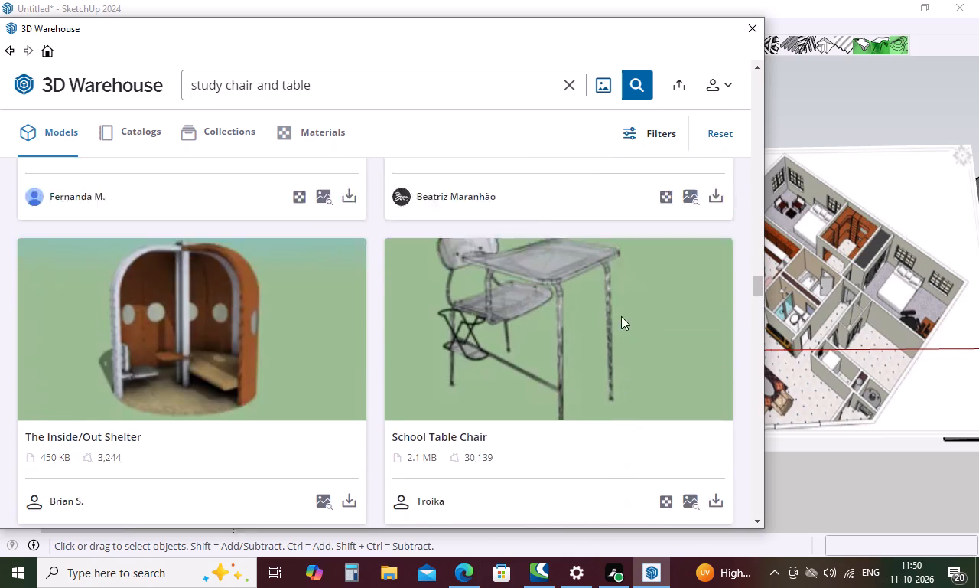
scroll(621, 316, up, 11)
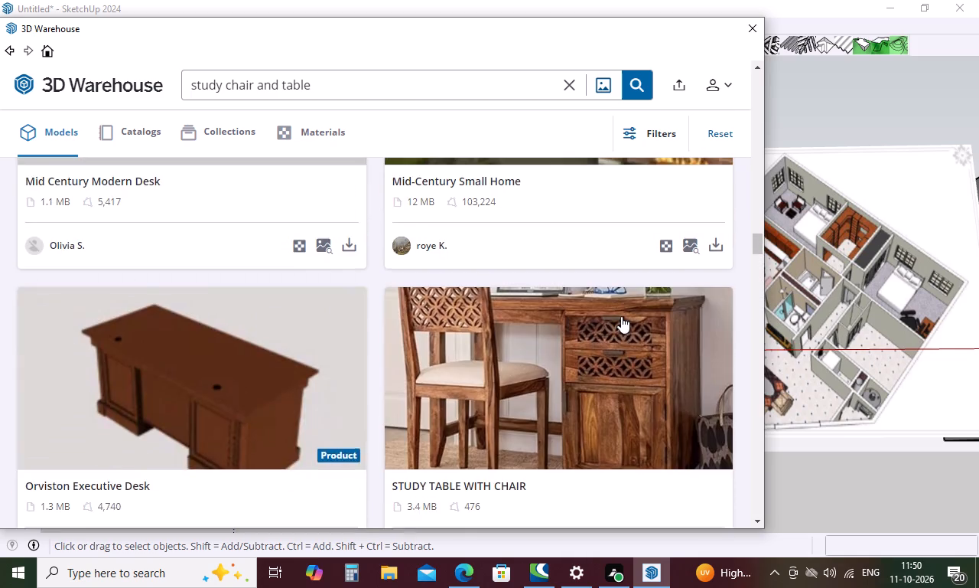
scroll(621, 316, up, 12)
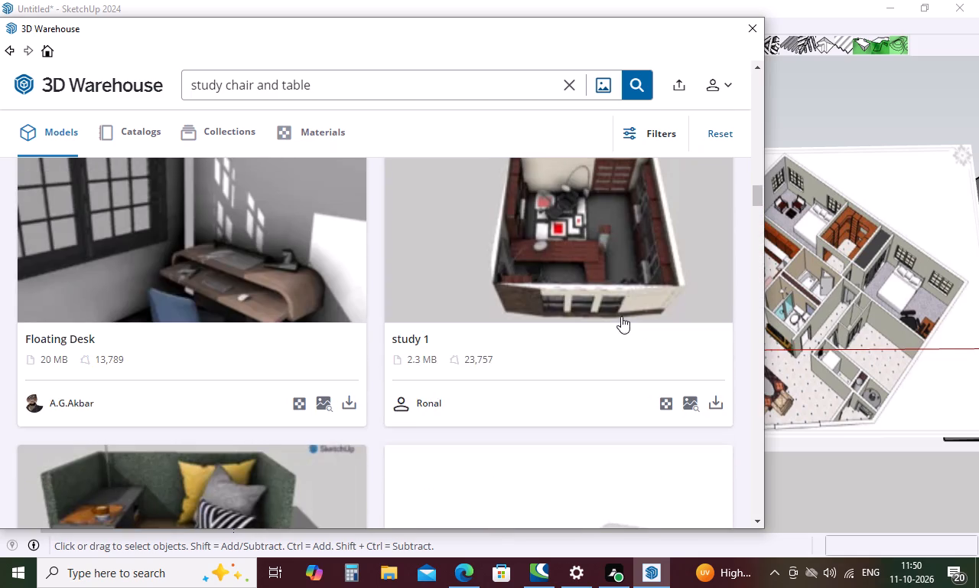
scroll(621, 316, up, 12)
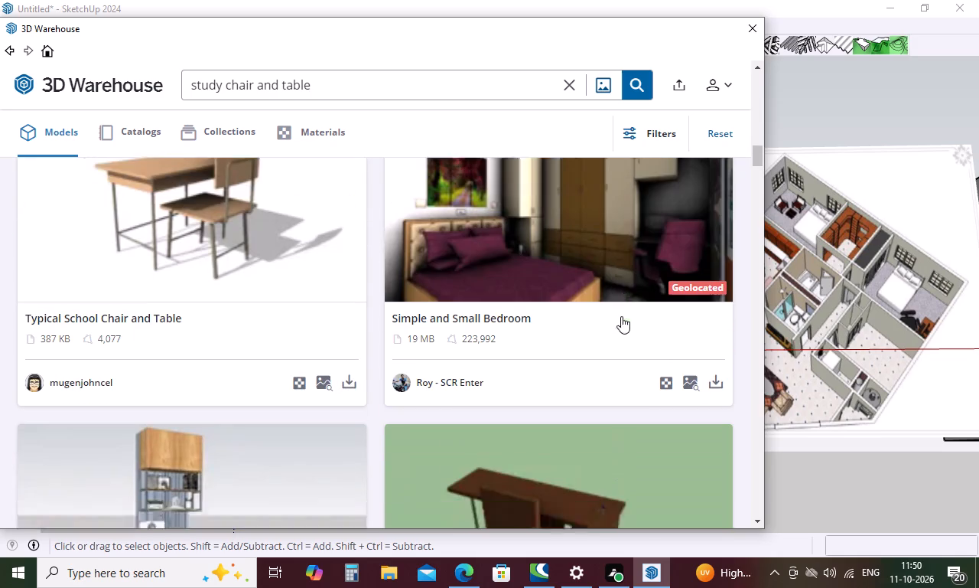
Load the brown Work Desk model with chair (207 KB) directly into the model and place it in front of the two-door wardrobe.
scroll(621, 316, down, 1)
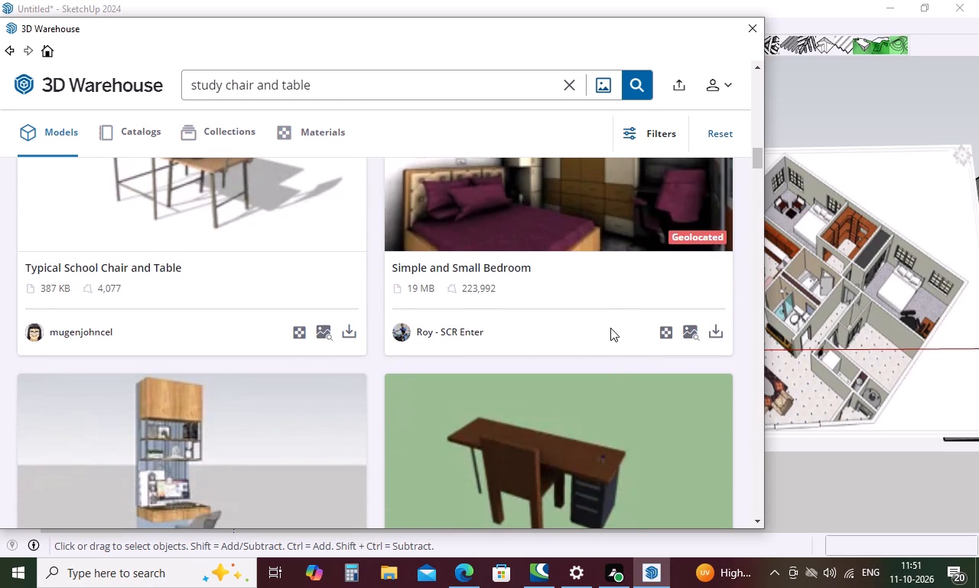
scroll(622, 413, down, 5)
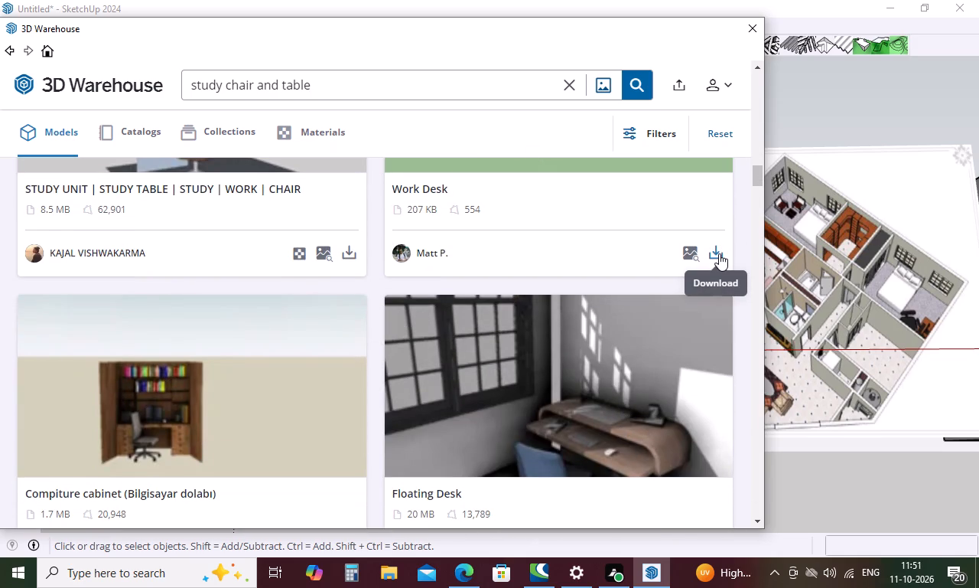
click(717, 256)
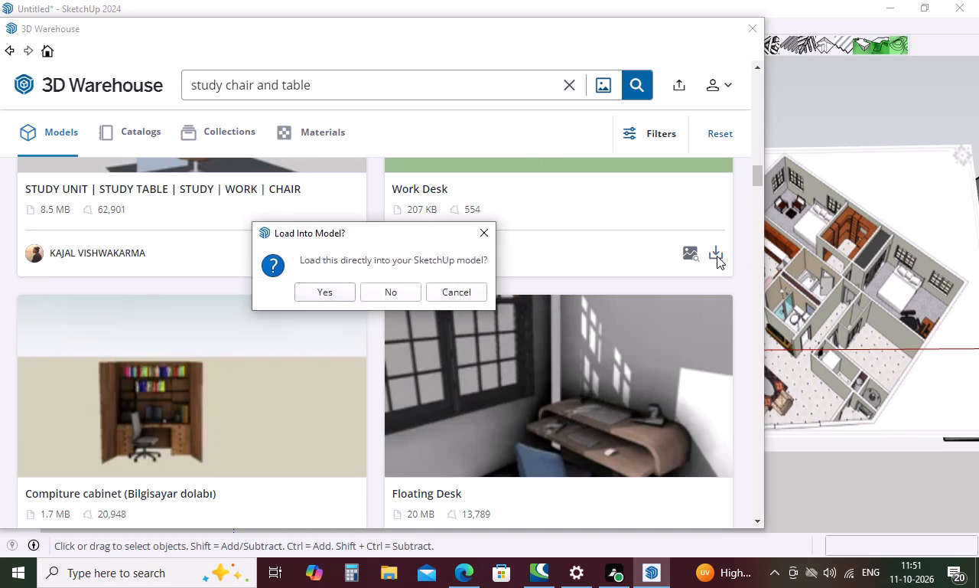
click(302, 296)
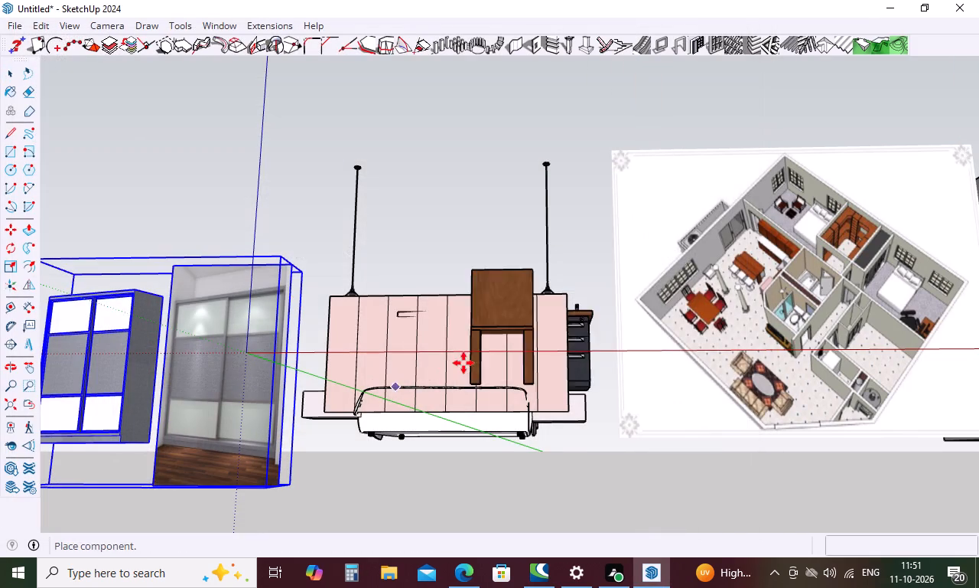
scroll(481, 326, down, 4)
middle_drag(481, 326, 459, 530)
click(158, 361)
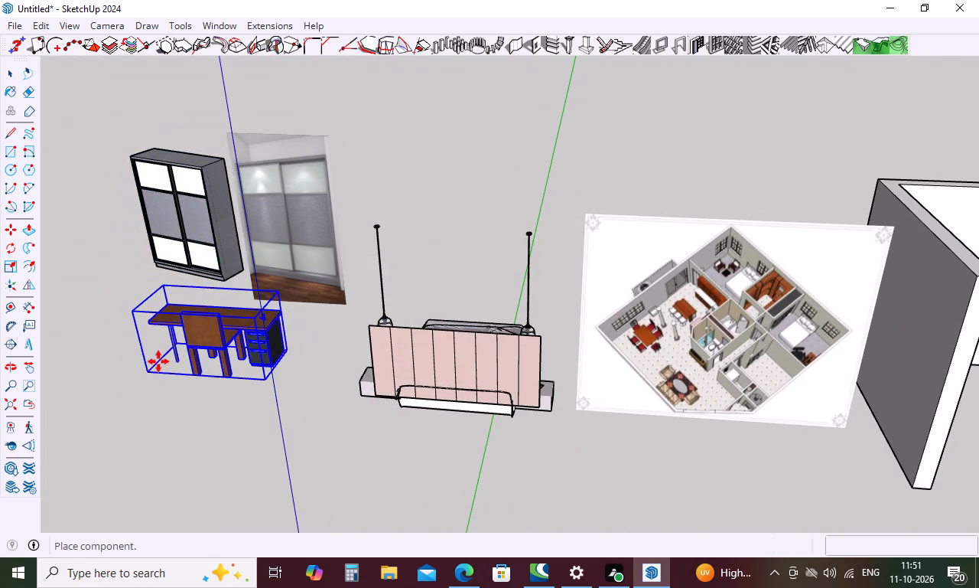
key(space)
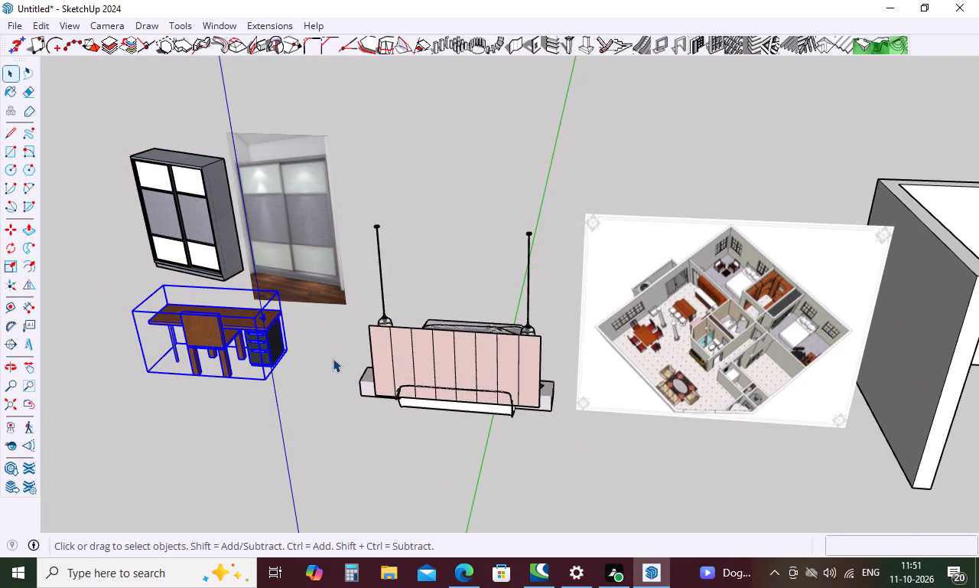
Open the 3D Warehouse model library.
click(226, 19)
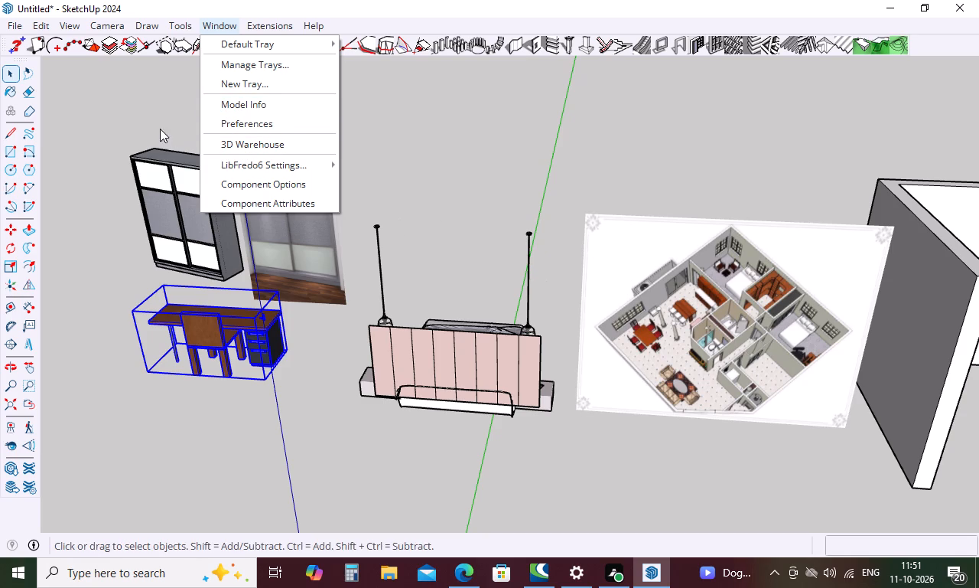
click(285, 152)
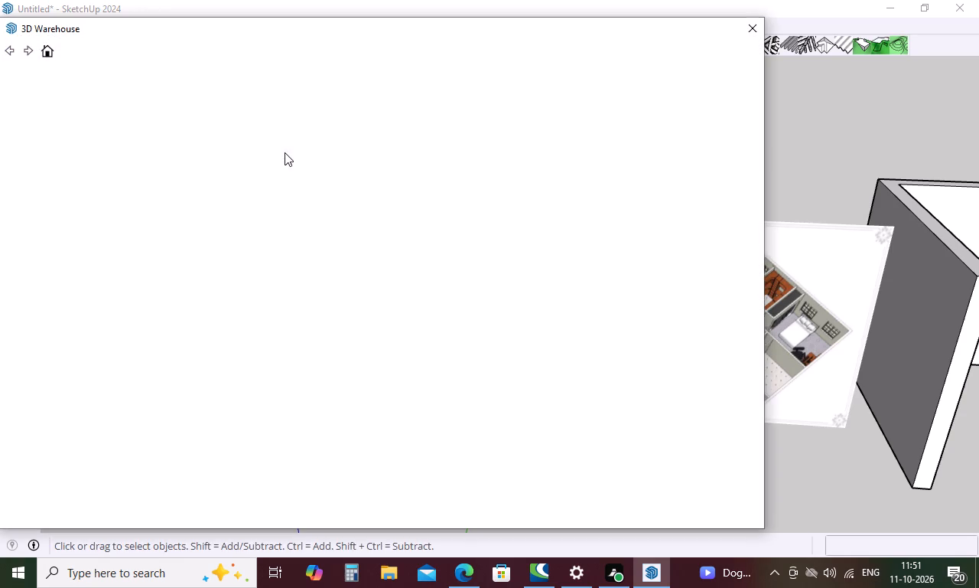
Examine the two bedrooms in the floor plan picture to decide which furniture is still needed.
scroll(861, 348, down, 5)
scroll(803, 345, up, 4)
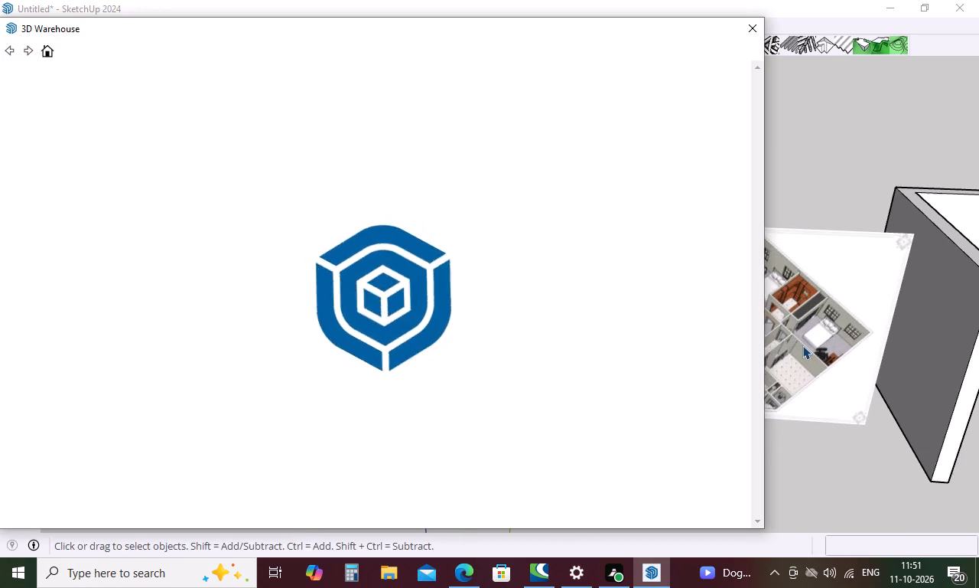
scroll(801, 342, up, 15)
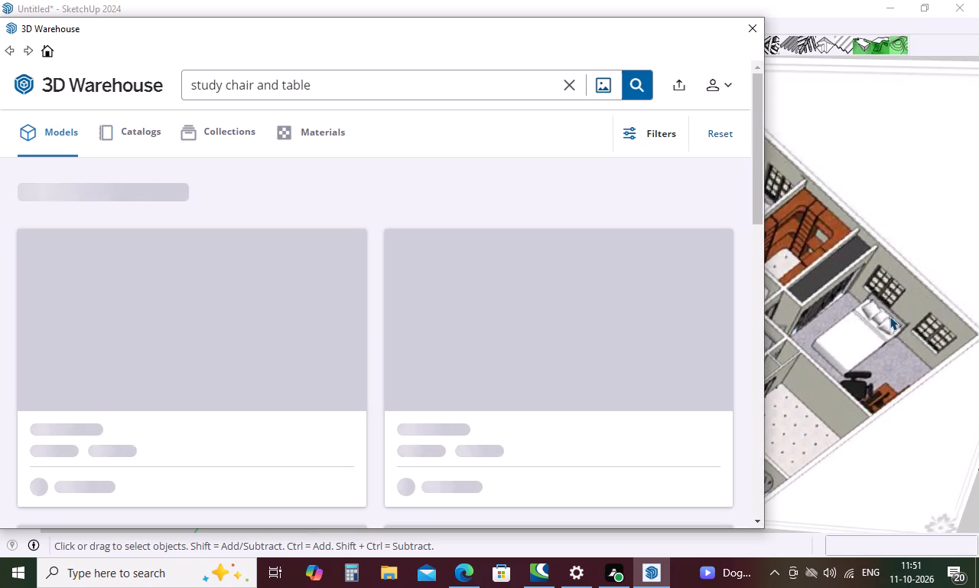
scroll(890, 316, down, 18)
scroll(890, 316, down, 4)
scroll(821, 325, up, 3)
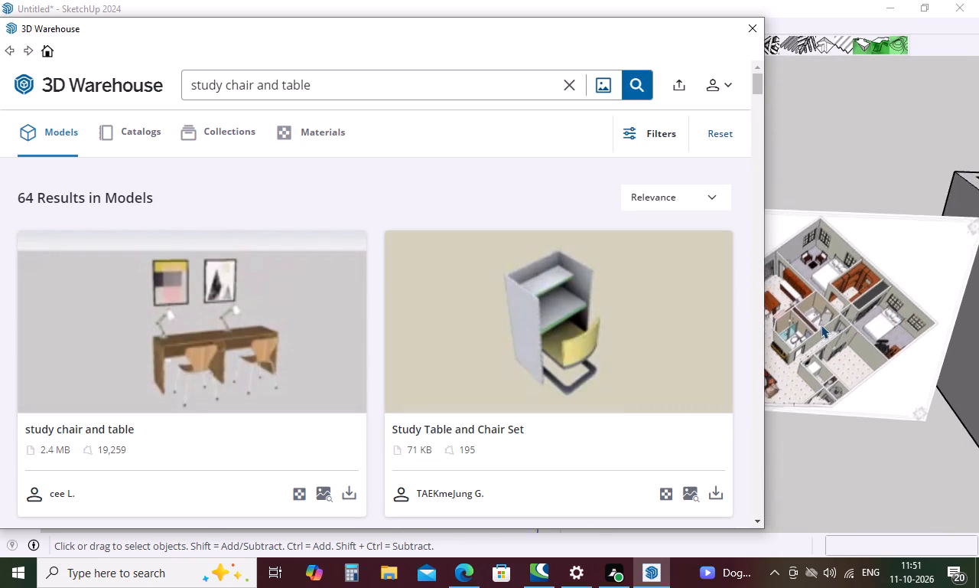
scroll(821, 325, up, 6)
scroll(881, 336, up, 5)
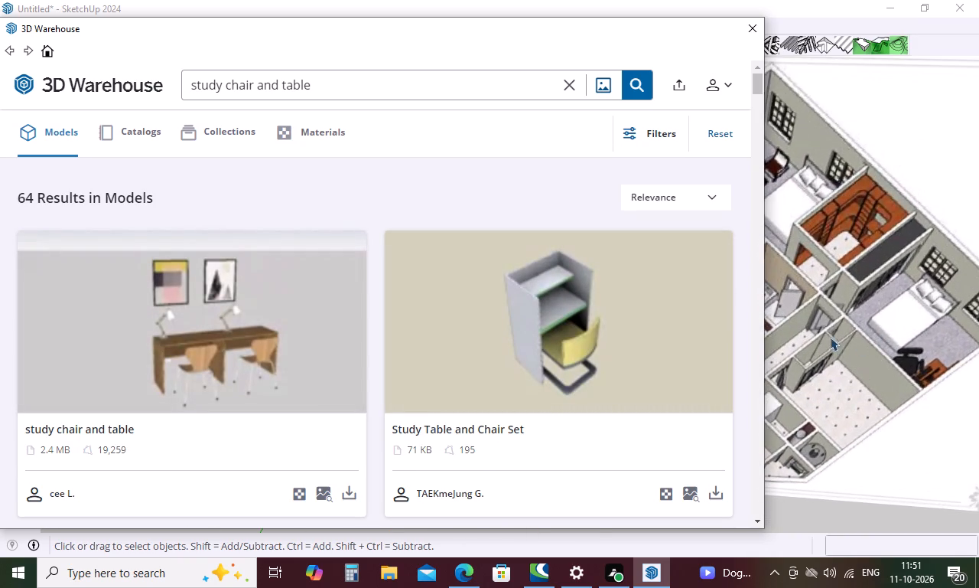
scroll(821, 335, down, 7)
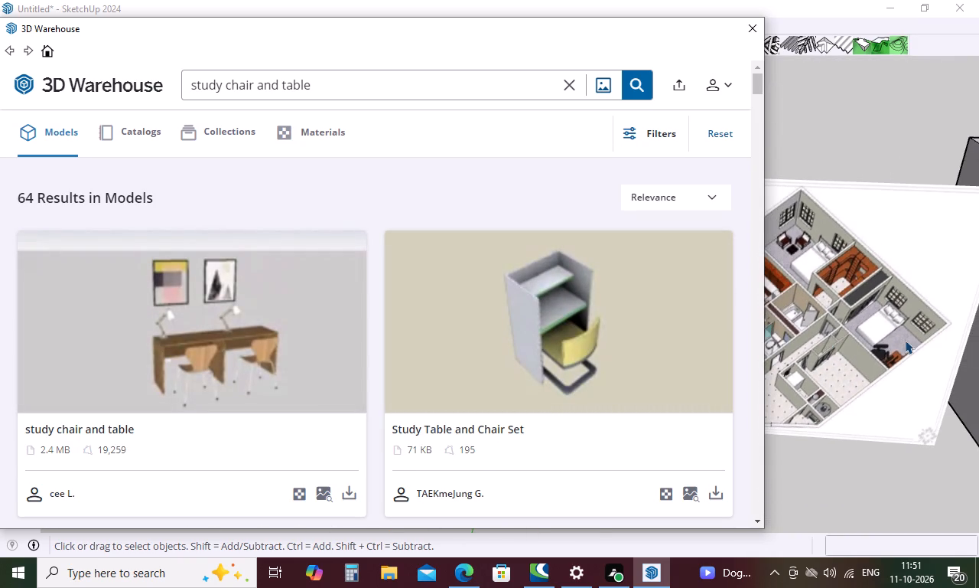
scroll(905, 340, up, 4)
scroll(905, 340, down, 9)
middle_drag(905, 340, 978, 338)
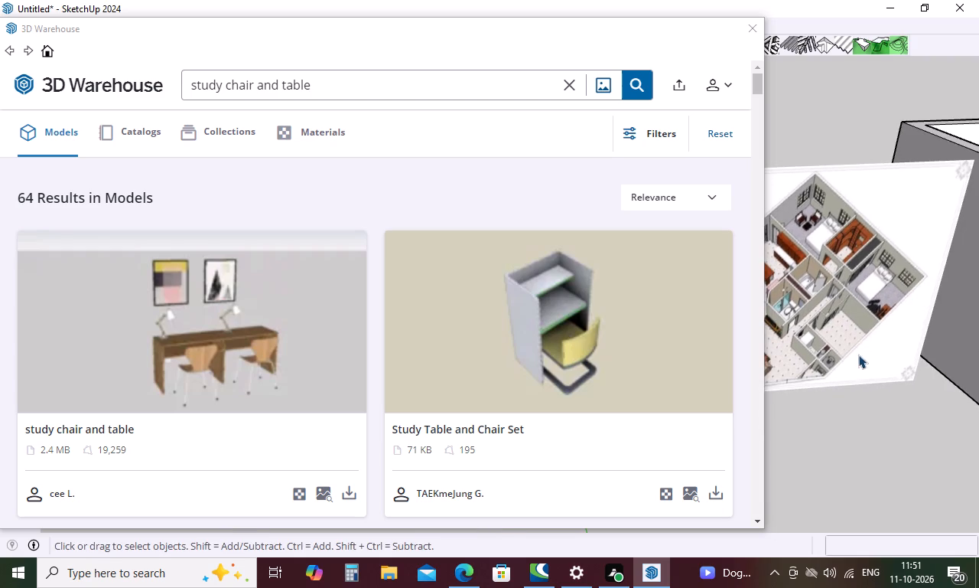
Examine the small service rooms and the tiled room at the corner of the floor plan picture.
scroll(795, 351, up, 9)
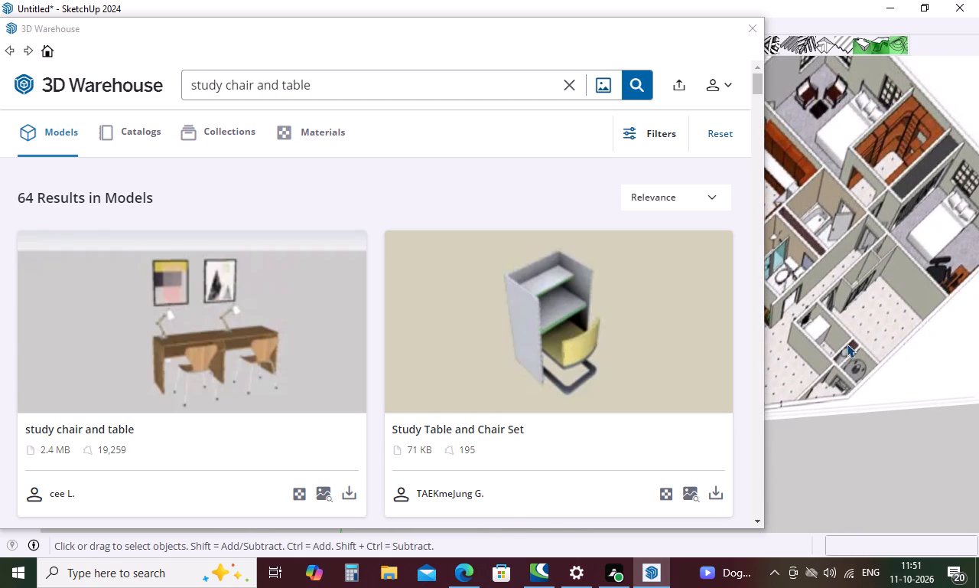
scroll(863, 226, up, 4)
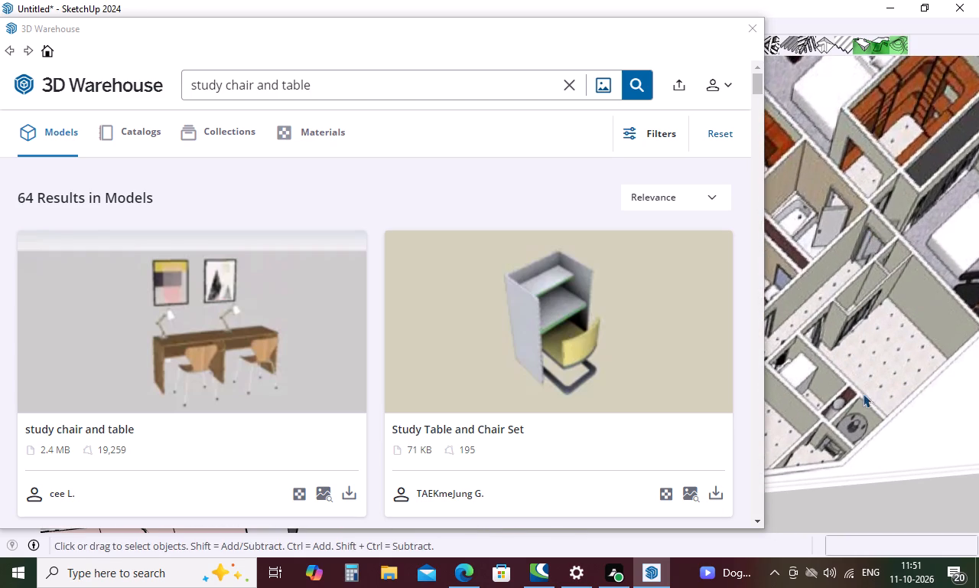
scroll(863, 400, down, 3)
scroll(848, 438, up, 10)
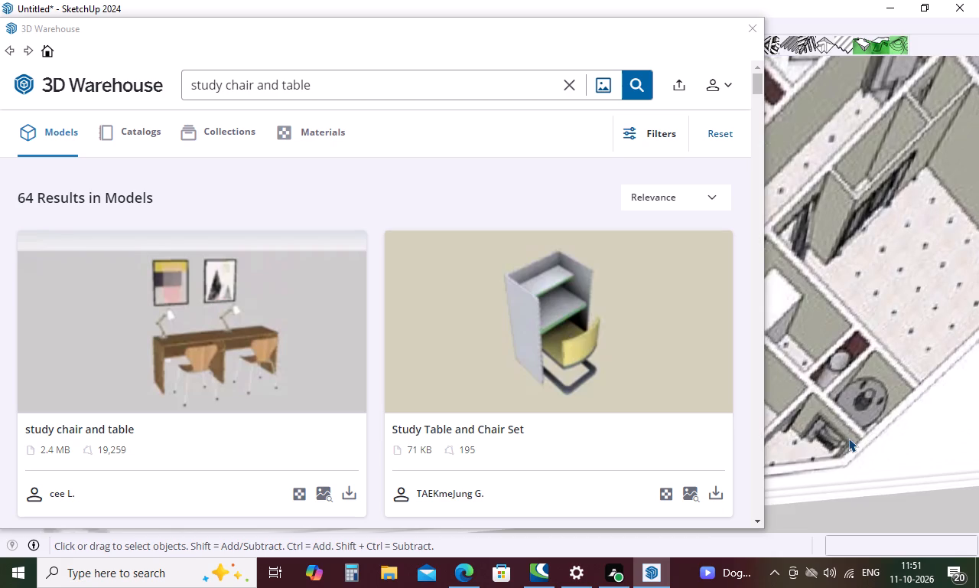
scroll(848, 438, up, 3)
scroll(880, 382, down, 13)
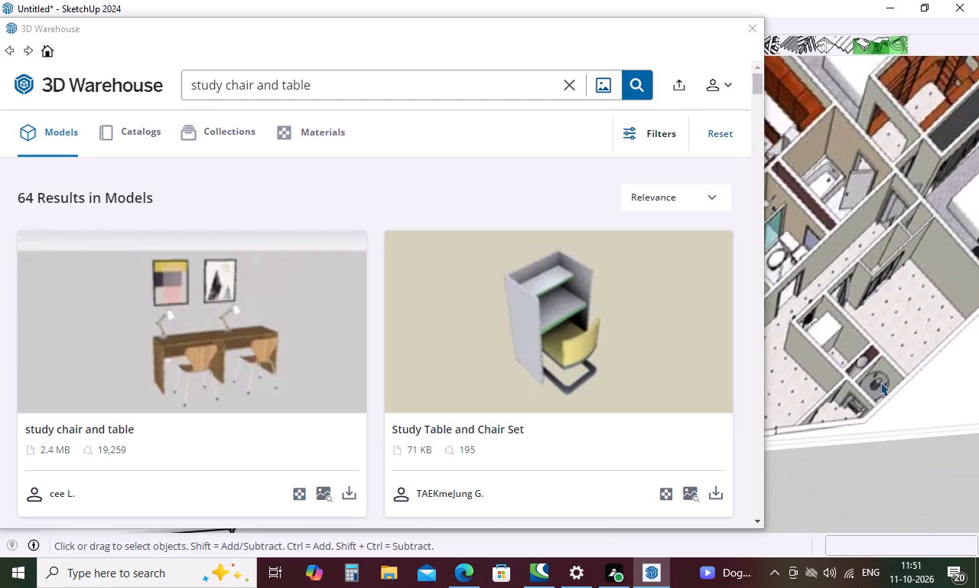
scroll(875, 387, up, 4)
scroll(875, 387, down, 4)
middle_drag(875, 387, 877, 335)
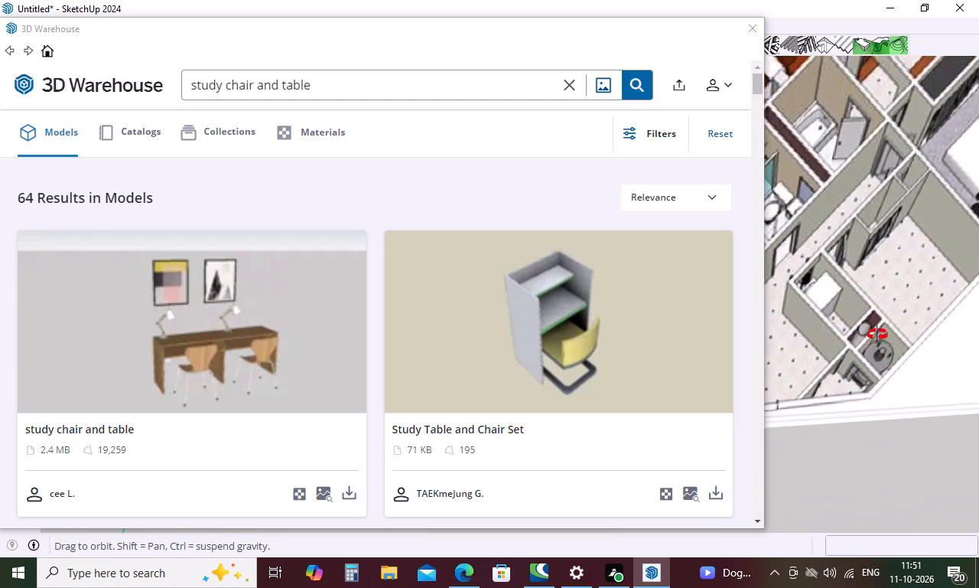
middle_drag(877, 335, 896, 328)
scroll(895, 330, down, 4)
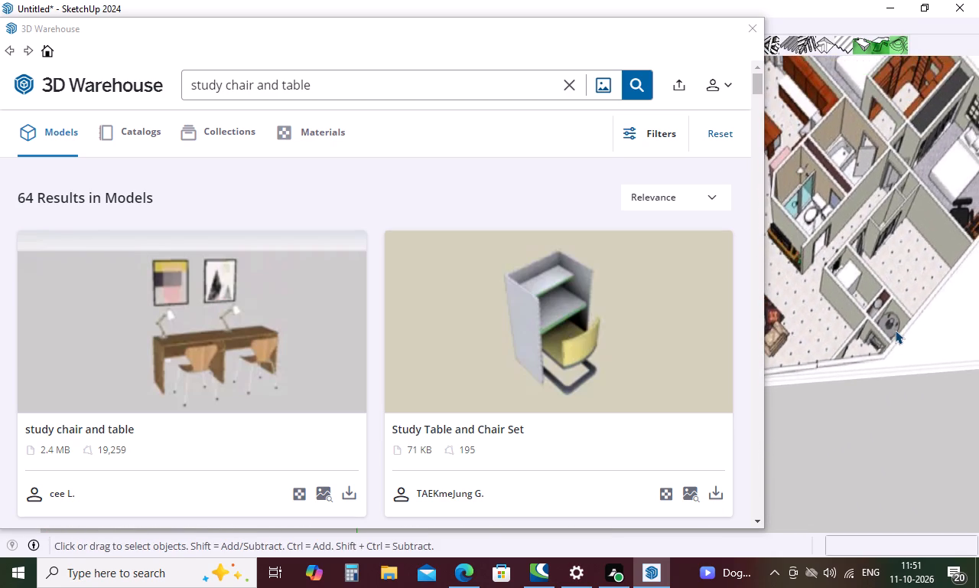
scroll(895, 330, down, 16)
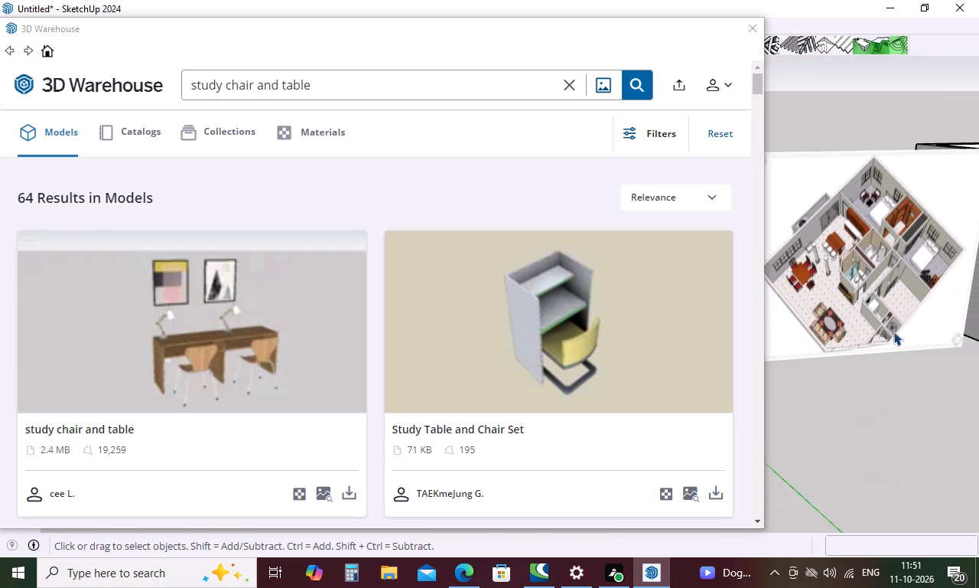
scroll(890, 332, down, 4)
Examine the brown fitted closet room between the two bedrooms in the floor plan picture.
scroll(901, 211, up, 11)
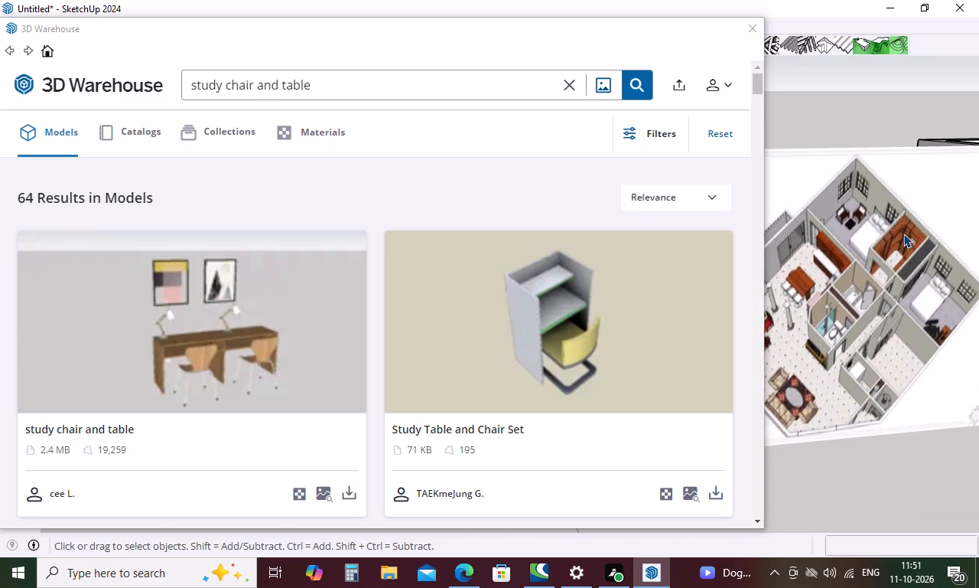
scroll(903, 234, up, 18)
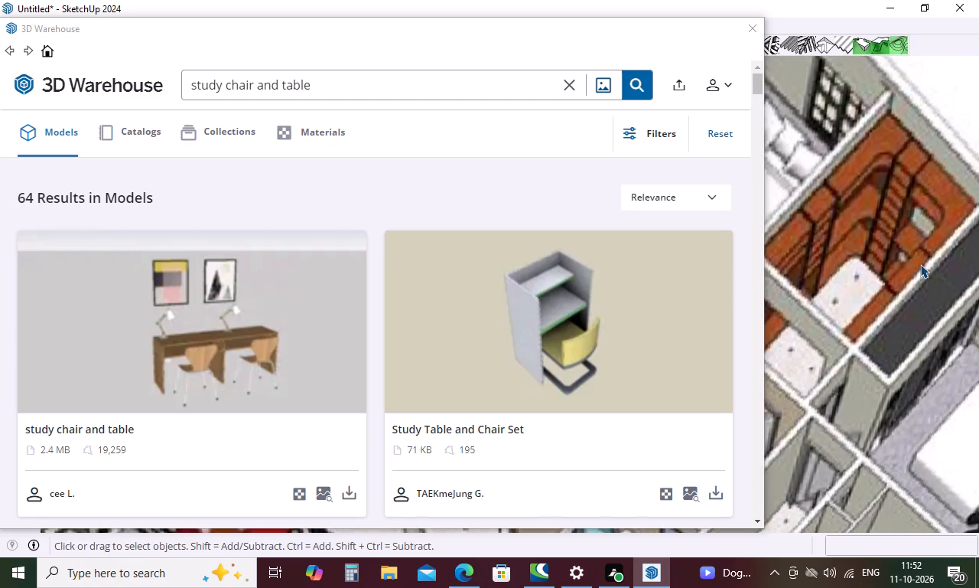
scroll(920, 264, down, 8)
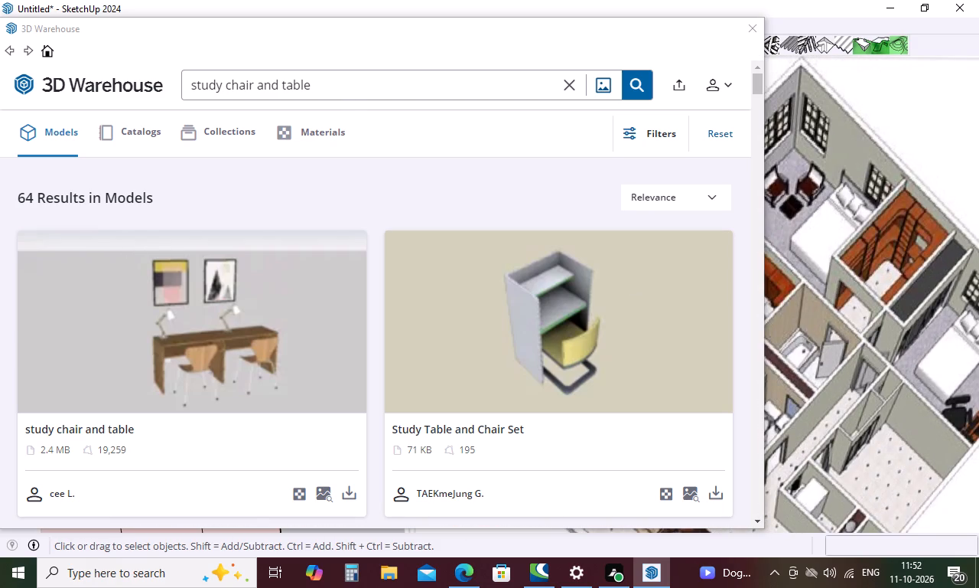
Search the 3D Warehouse models for "wardrobe".
click(347, 100)
click(340, 84)
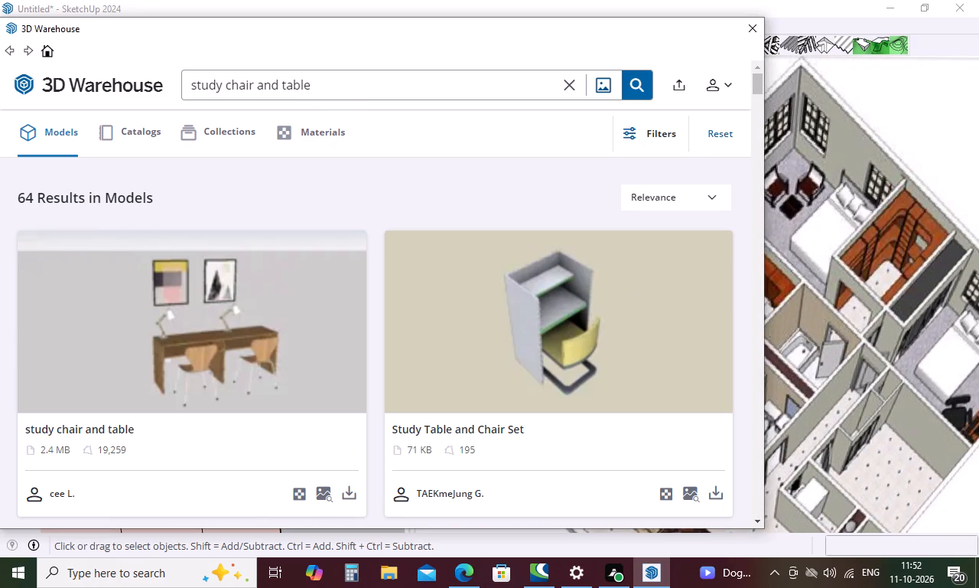
key(BackSpace)
key(BackSpace)
key(BackSpace)
key(BackSpace)
key(BackSpace)
key(BackSpace)
key(BackSpace)
key(BackSpace)
key(BackSpace)
key(BackSpace)
key(BackSpace)
key(BackSpace)
key(BackSpace)
key(BackSpace)
key(BackSpace)
key(BackSpace)
key(BackSpace)
key(BackSpace)
key(BackSpace)
key(BackSpace)
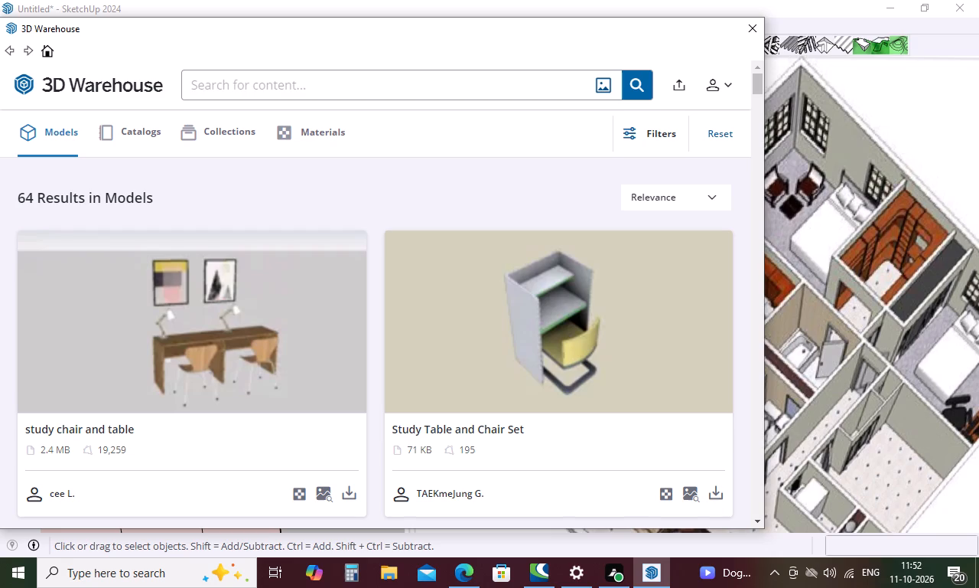
text(war)
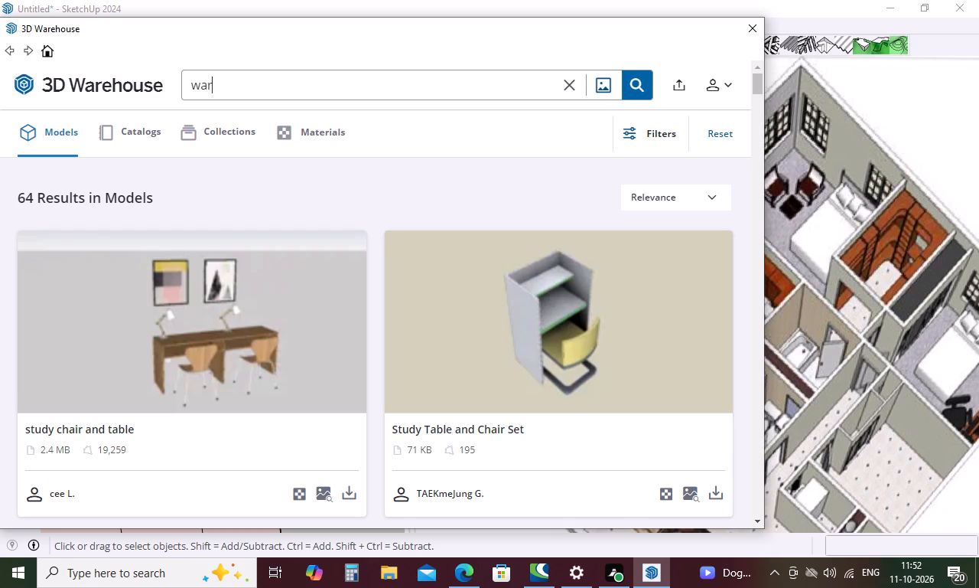
text(drobw)
key(BackSpace)
key(e)
key(Return)
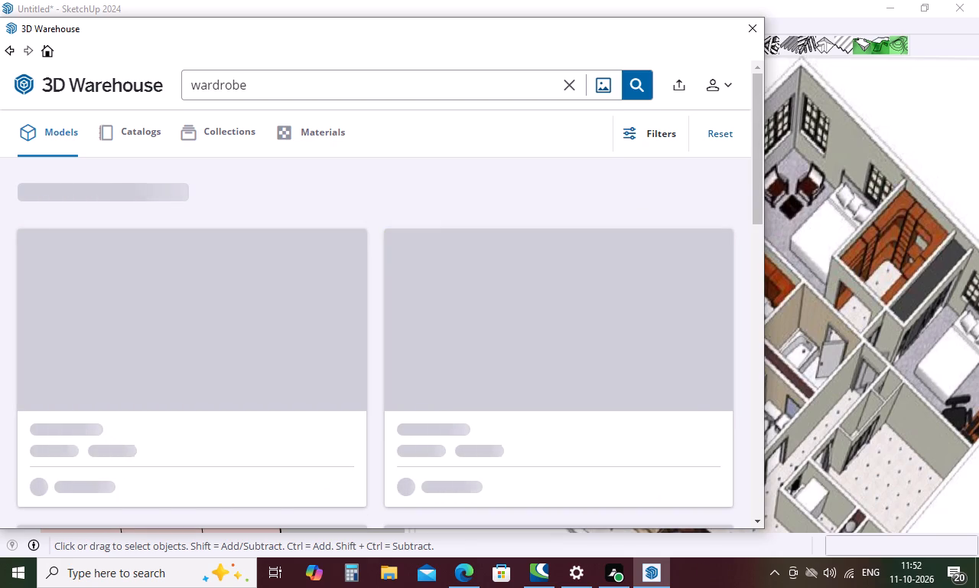
Browse the wardrobe models in the 3D Warehouse results for one that suits the fitted closet room in the floor plan picture.
scroll(467, 263, down, 4)
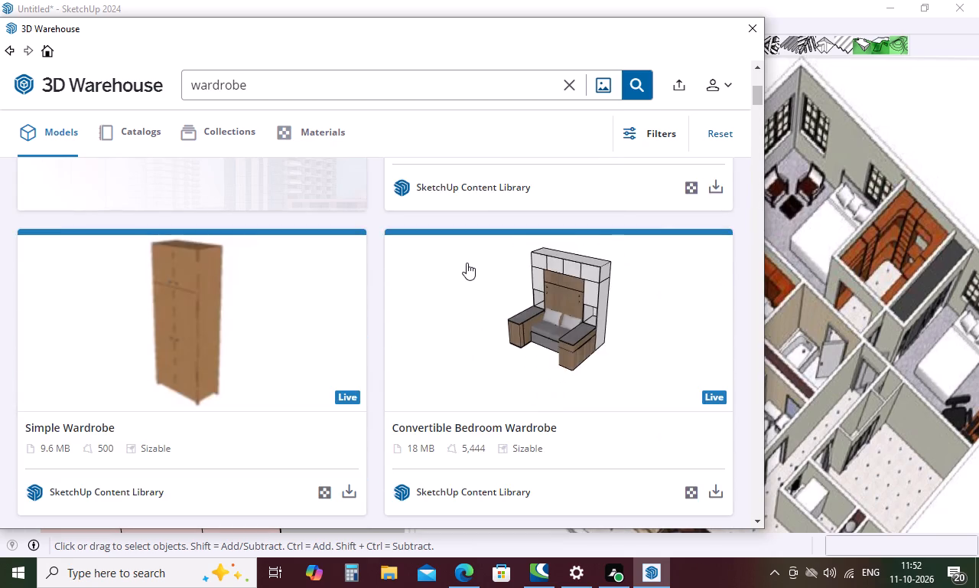
scroll(467, 263, down, 20)
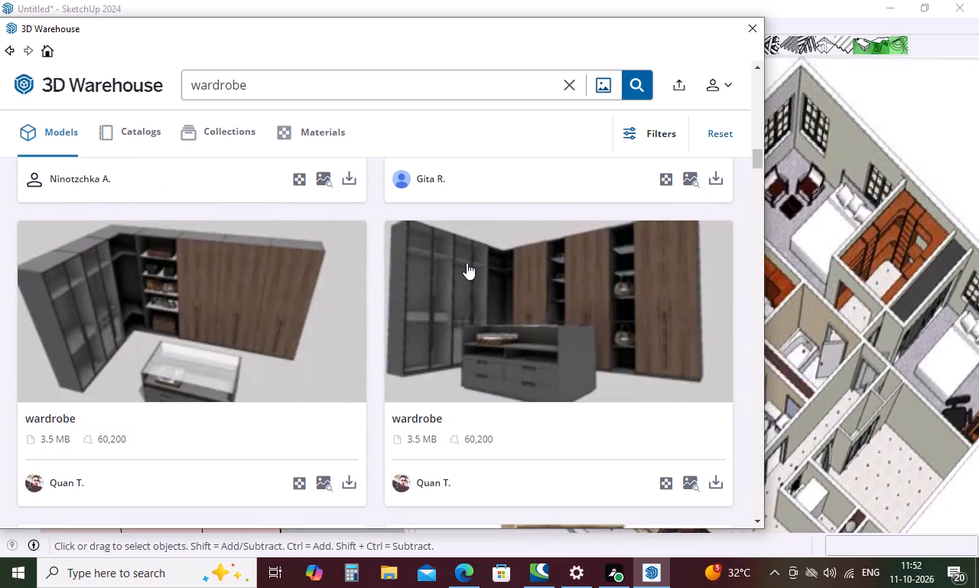
scroll(467, 263, down, 11)
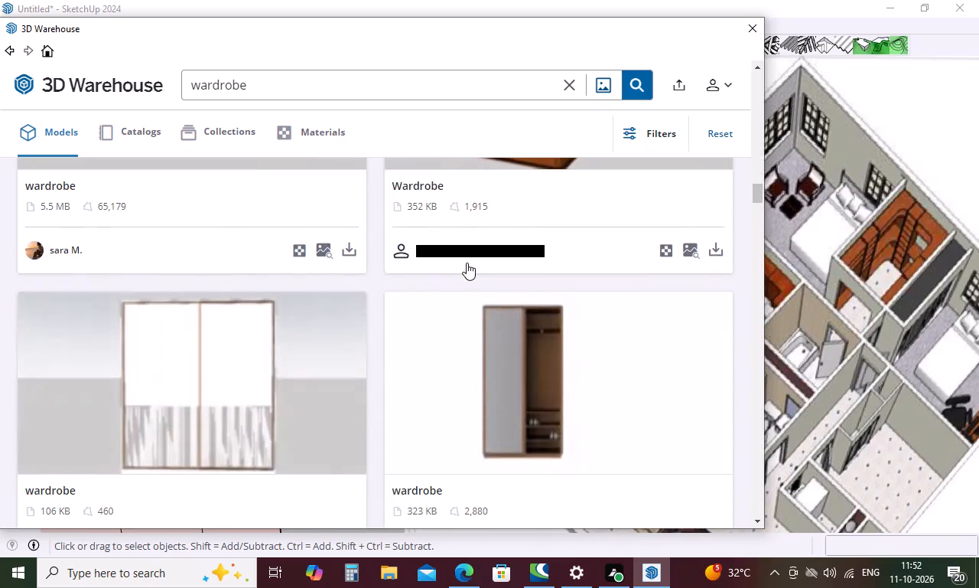
scroll(467, 263, down, 10)
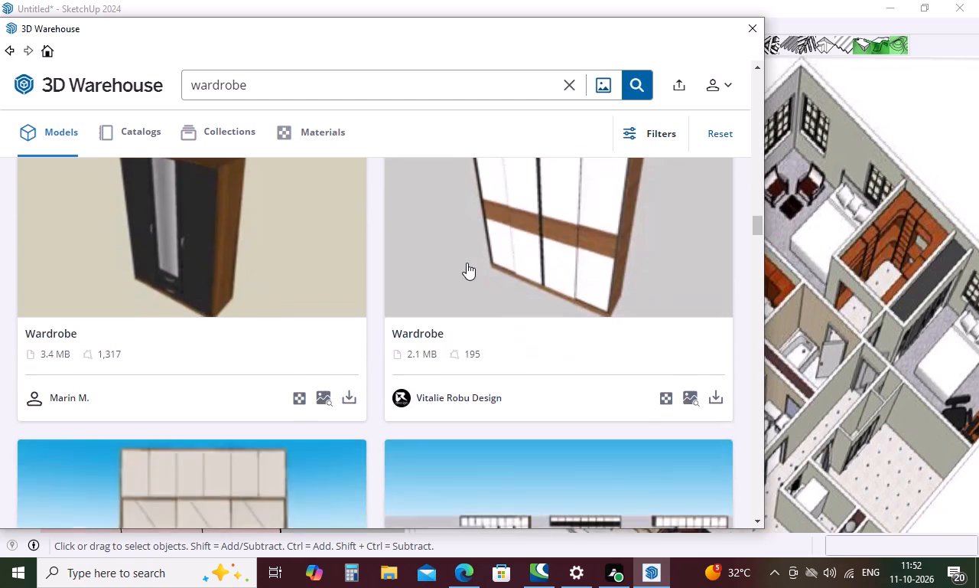
scroll(467, 263, down, 9)
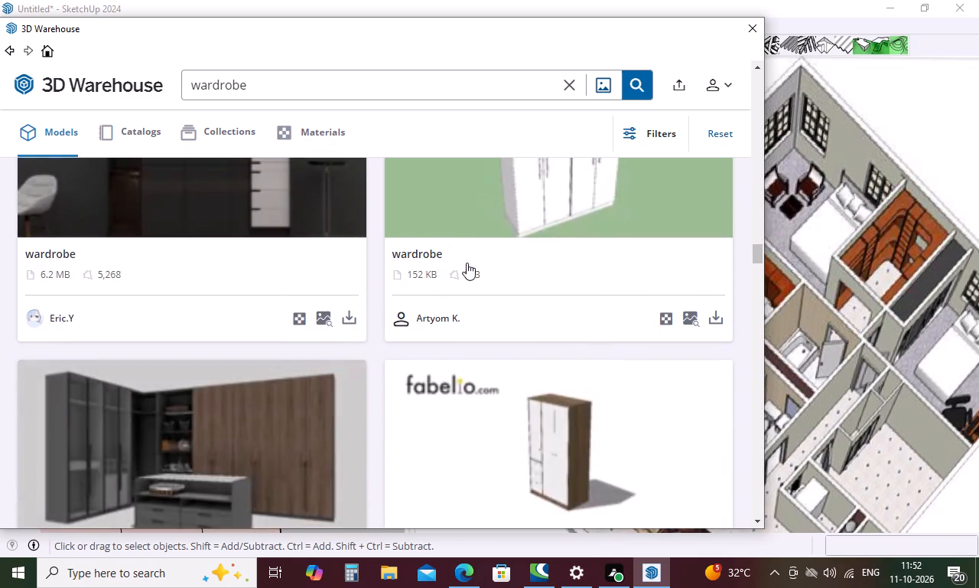
scroll(467, 263, down, 7)
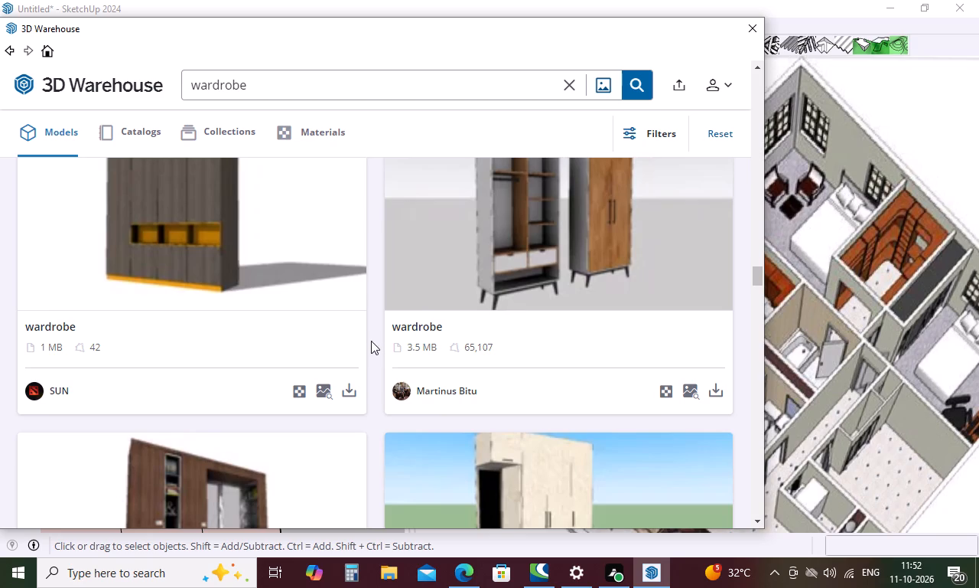
scroll(457, 300, down, 9)
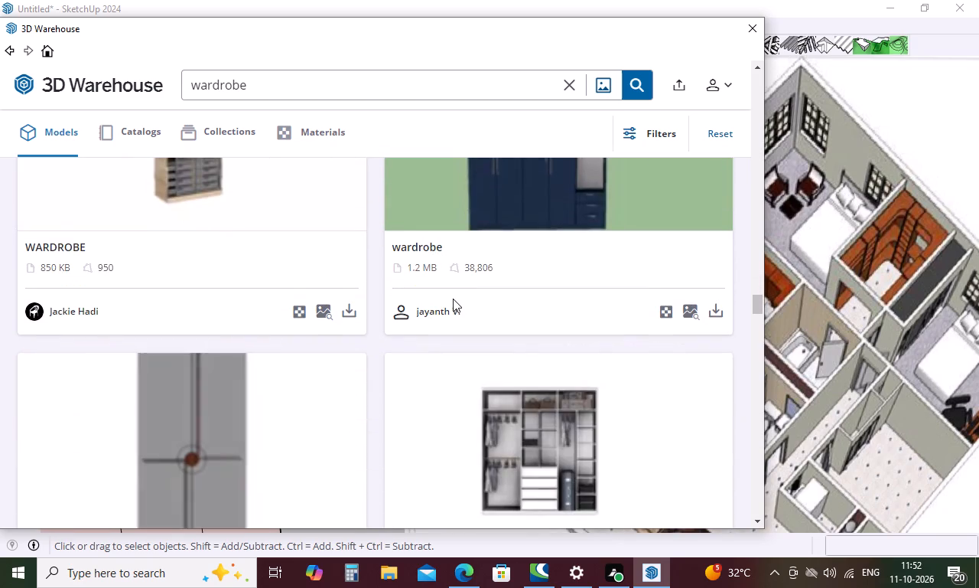
scroll(451, 299, down, 8)
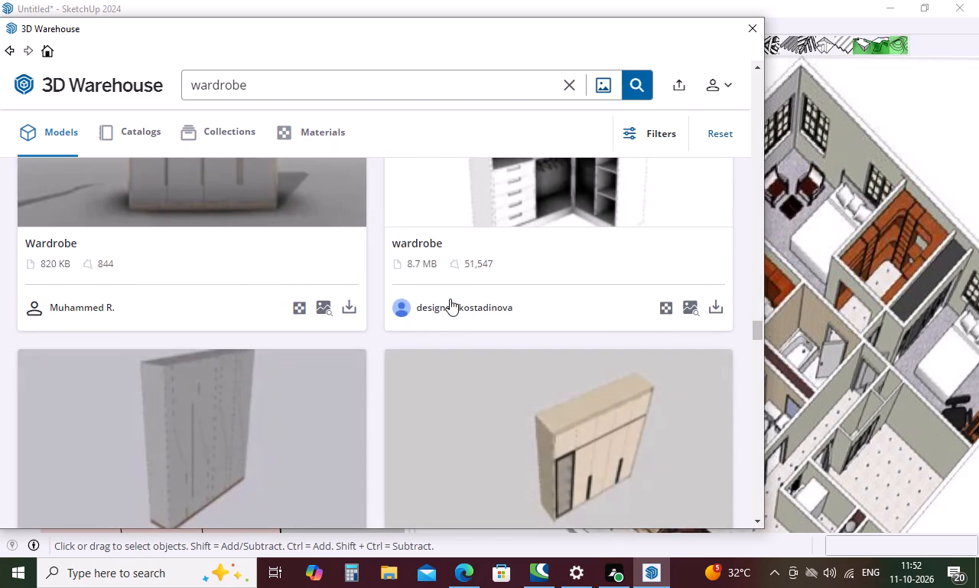
scroll(450, 299, up, 3)
scroll(450, 299, down, 4)
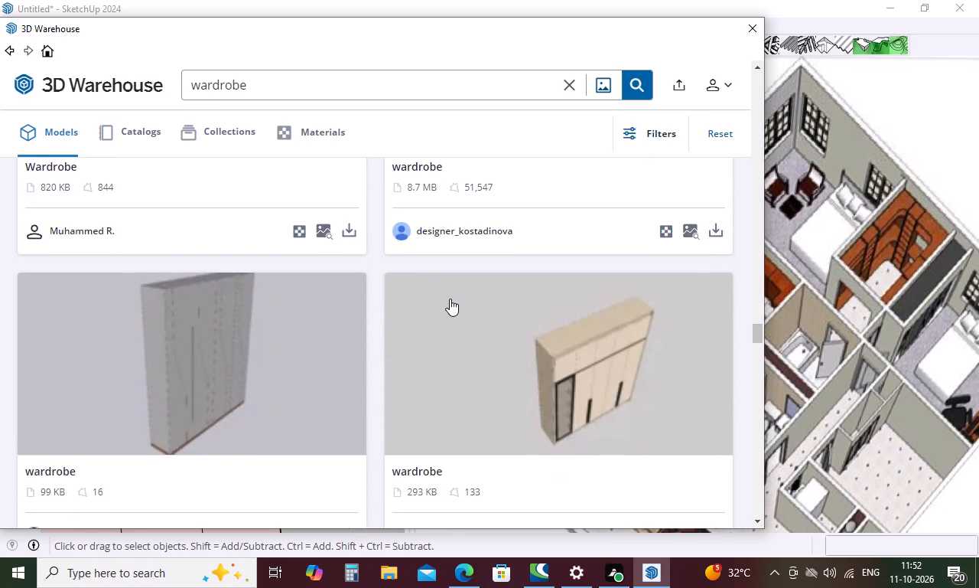
scroll(450, 299, down, 13)
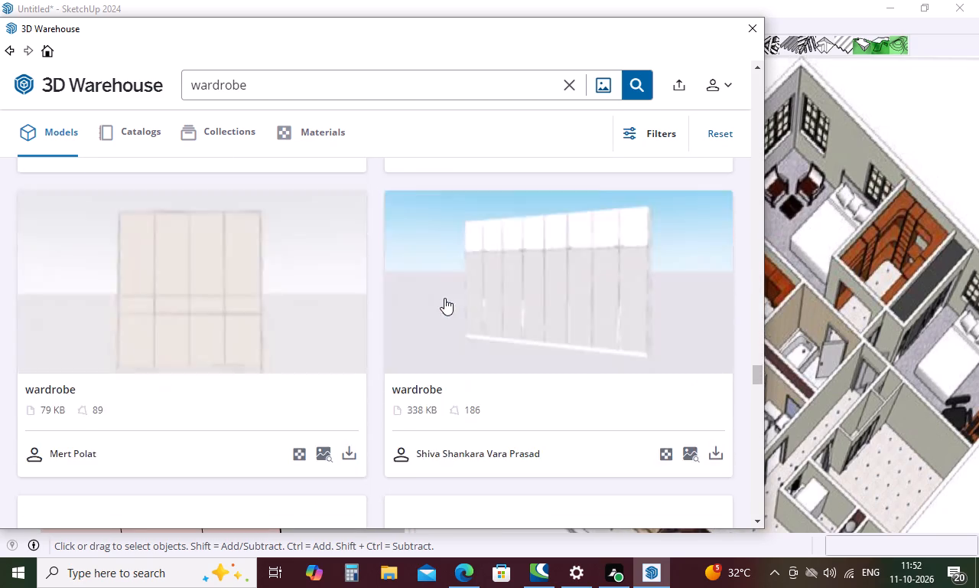
scroll(444, 298, down, 10)
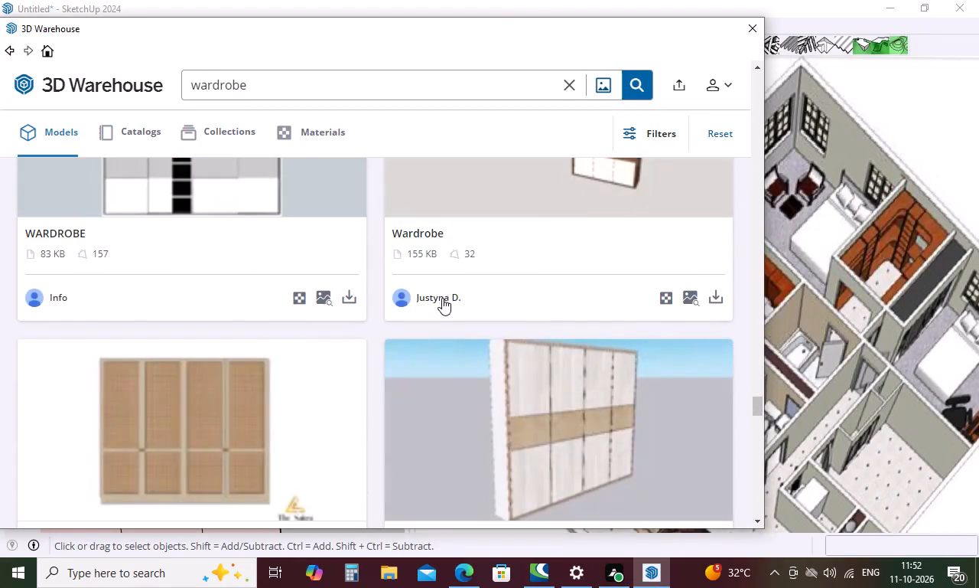
scroll(442, 298, down, 14)
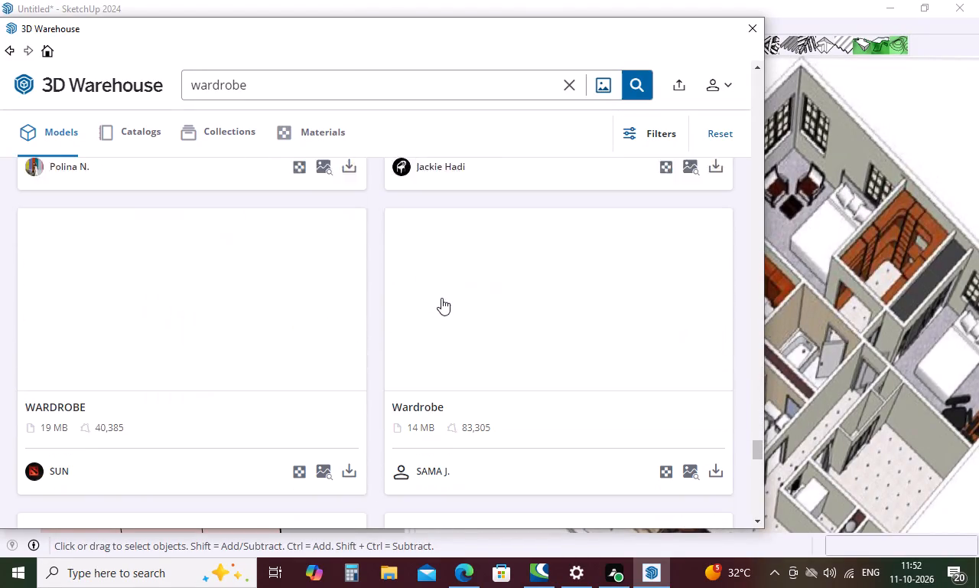
scroll(441, 298, down, 9)
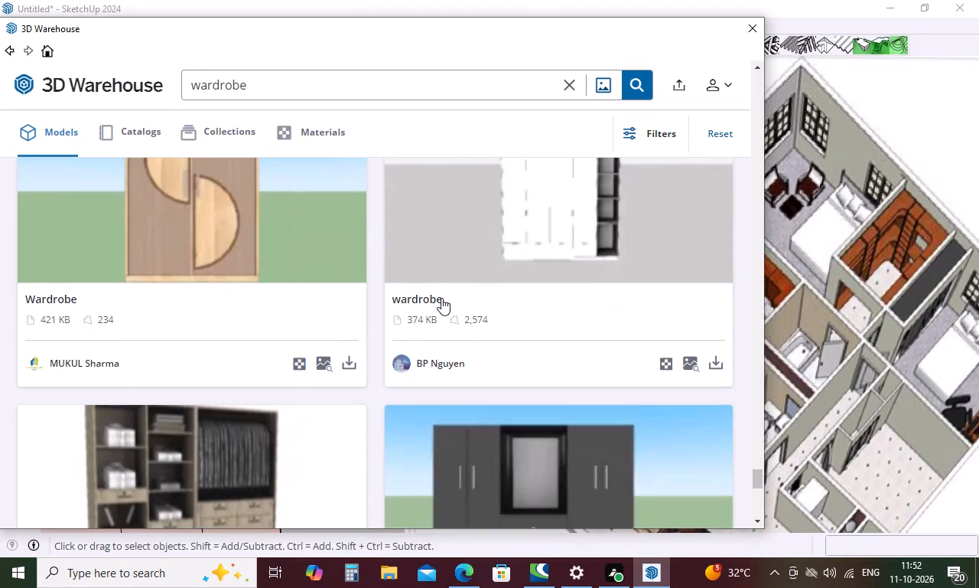
scroll(441, 298, up, 5)
scroll(441, 298, down, 4)
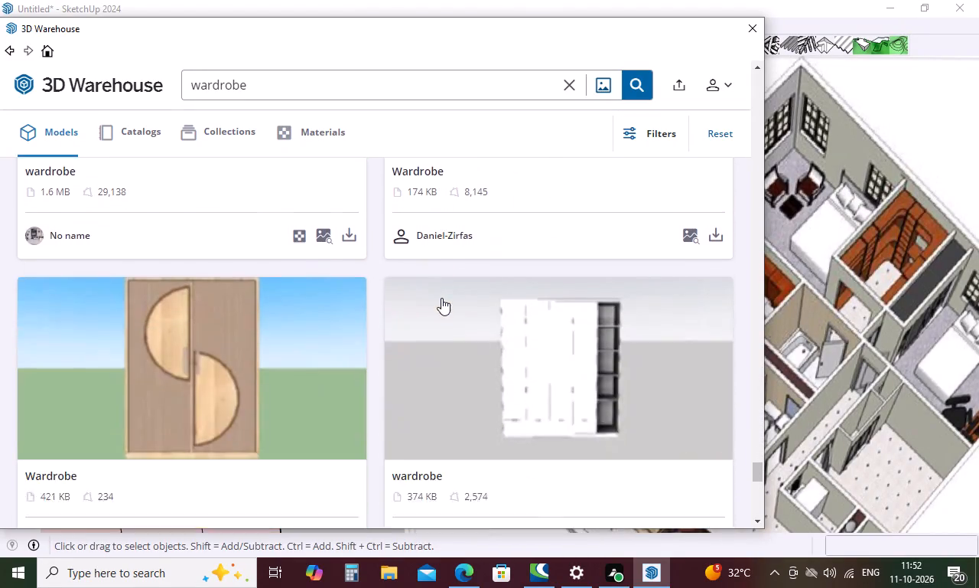
scroll(441, 298, down, 9)
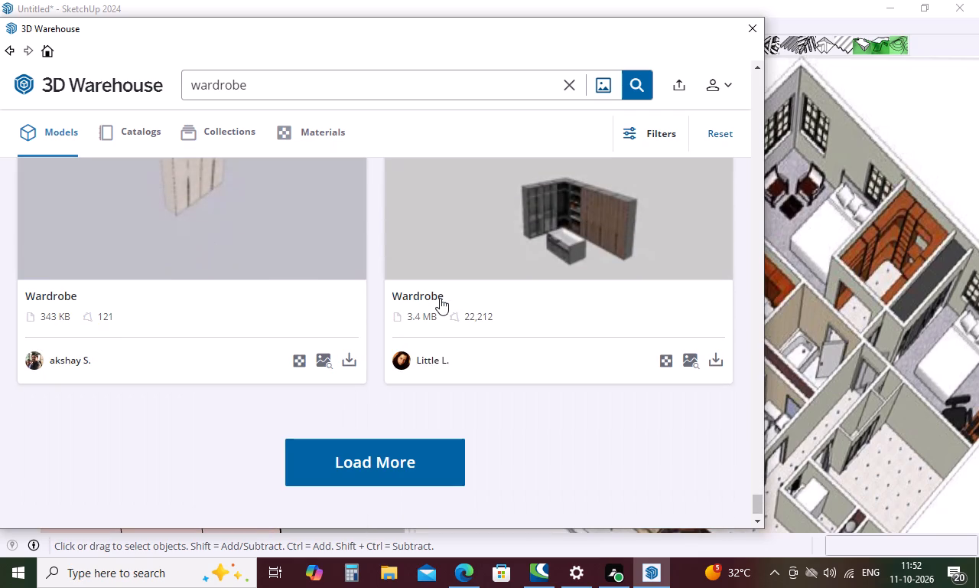
scroll(440, 298, down, 5)
scroll(440, 298, up, 3)
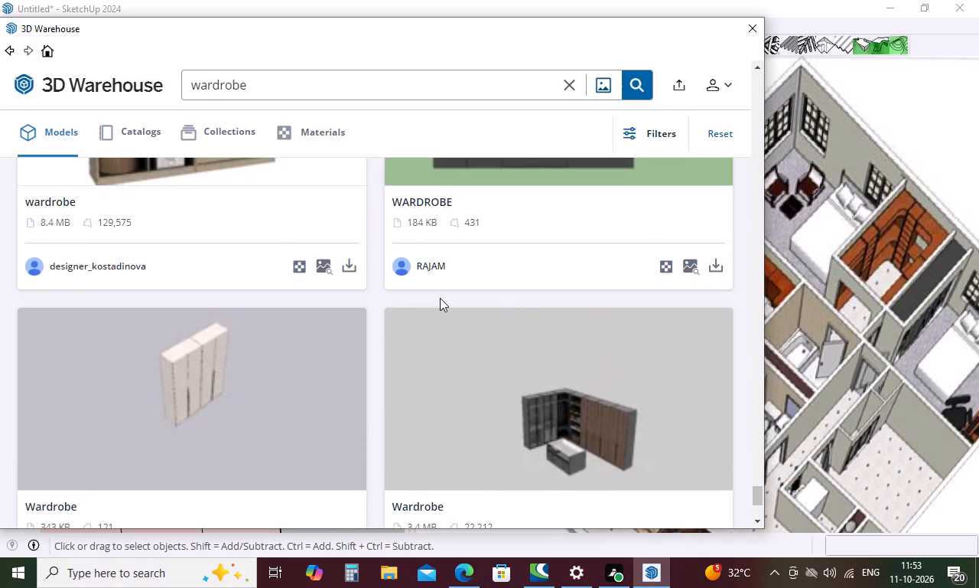
Refine the 3D Warehouse model search to "wardrobe 3 sides".
click(295, 86)
key(space)
text(3 sides)
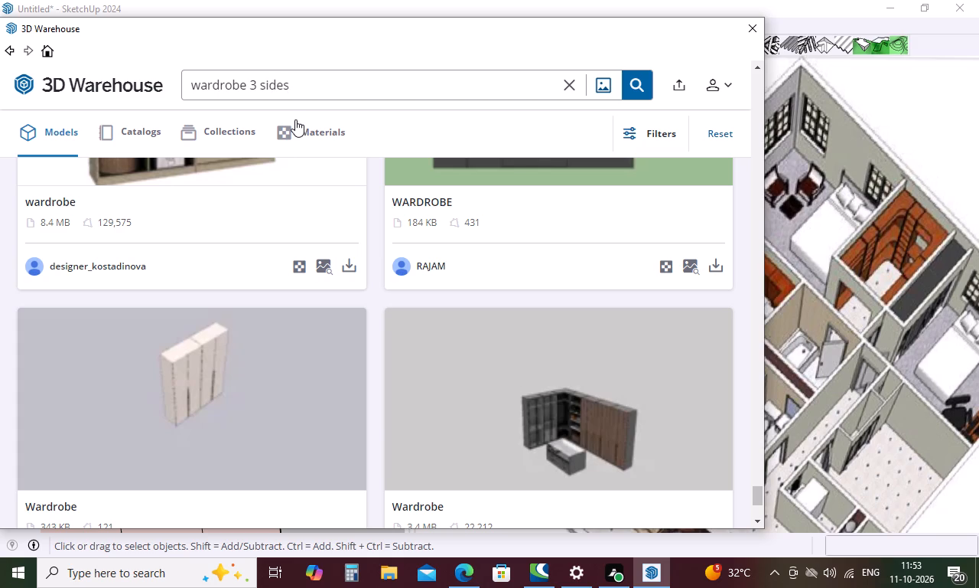
key(Return)
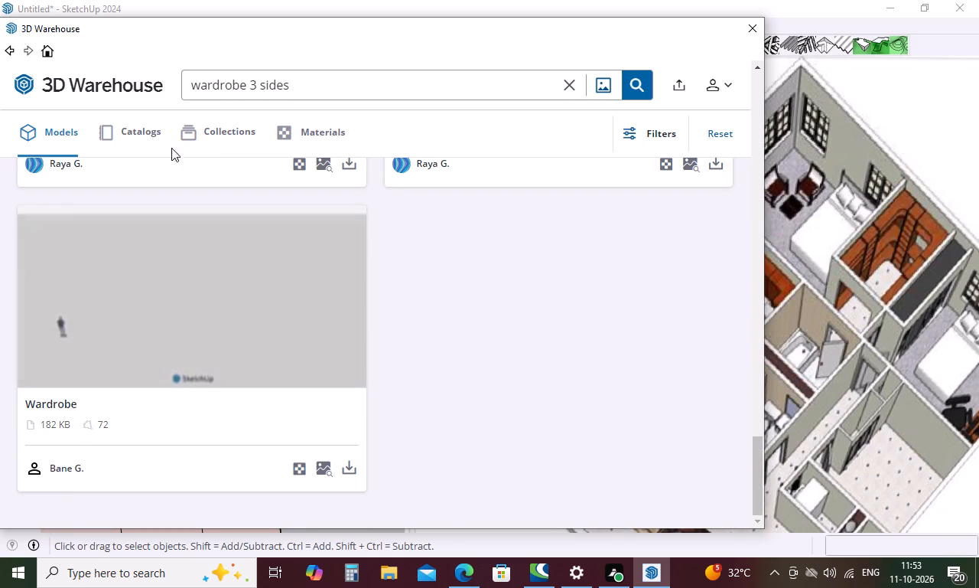
Examine the models found for "wardrobe 3 sides" for a wardrobe that could line three walls of the closet room.
scroll(387, 298, down, 4)
scroll(387, 299, up, 5)
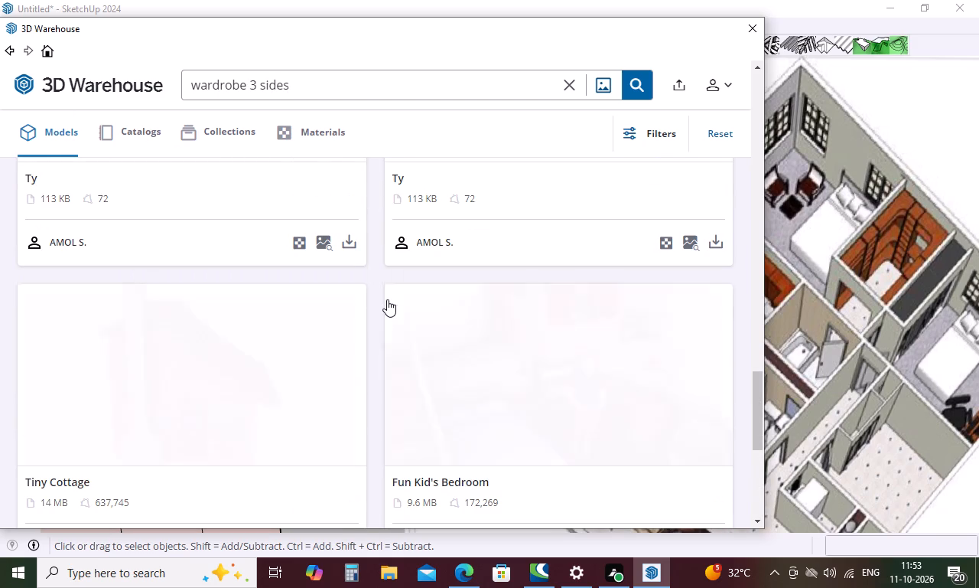
scroll(387, 299, up, 4)
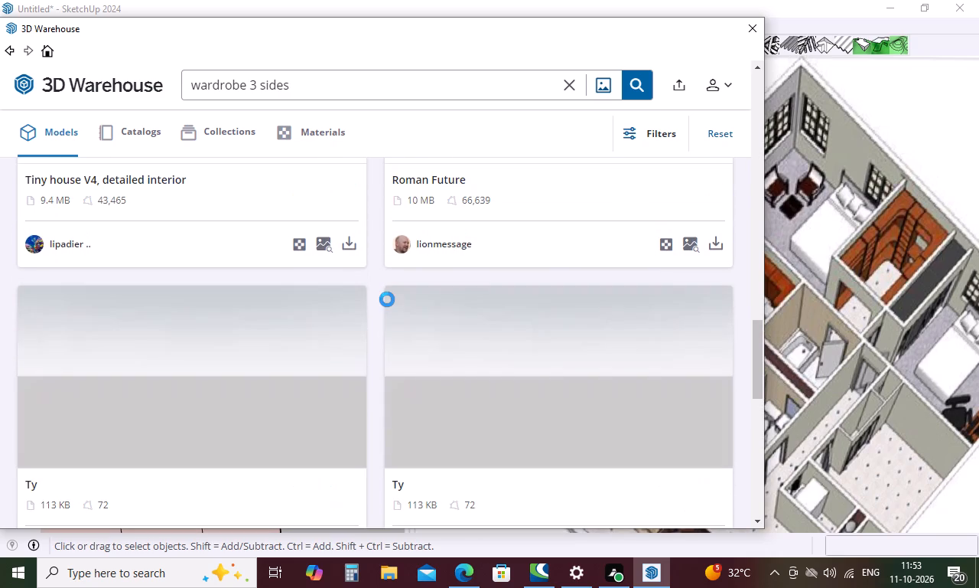
scroll(379, 321, up, 17)
scroll(415, 289, up, 6)
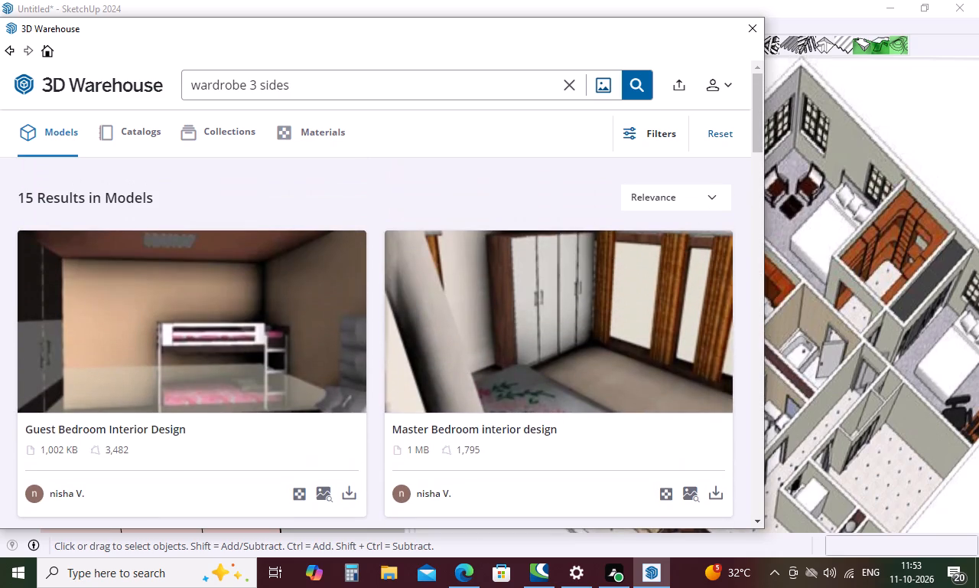
scroll(415, 289, up, 5)
scroll(415, 289, down, 5)
scroll(415, 289, up, 5)
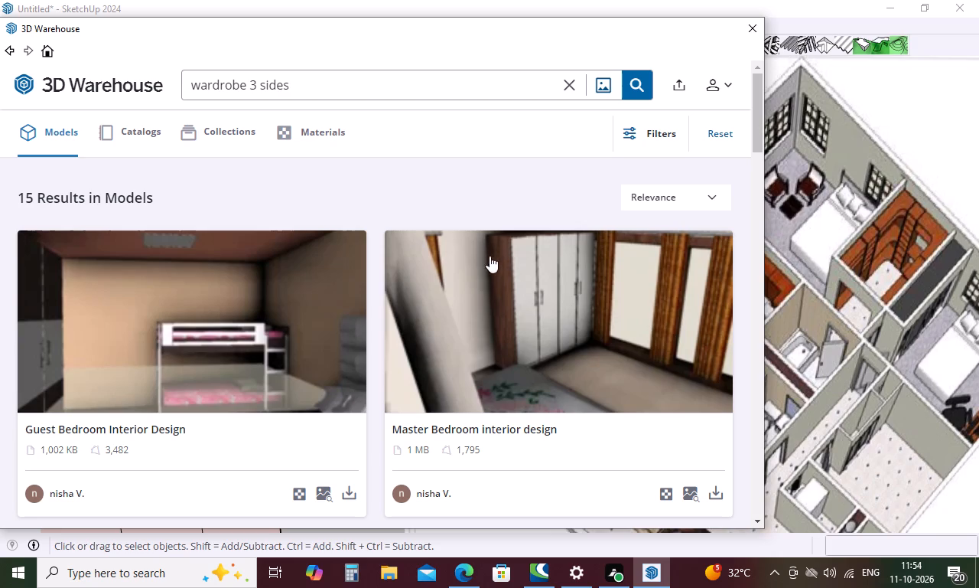
scroll(486, 286, down, 14)
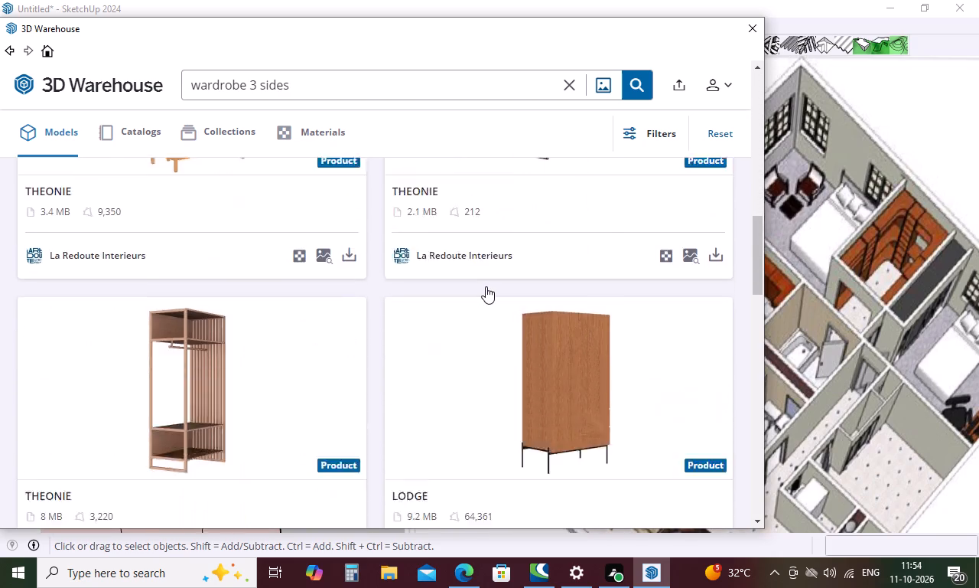
scroll(486, 286, down, 5)
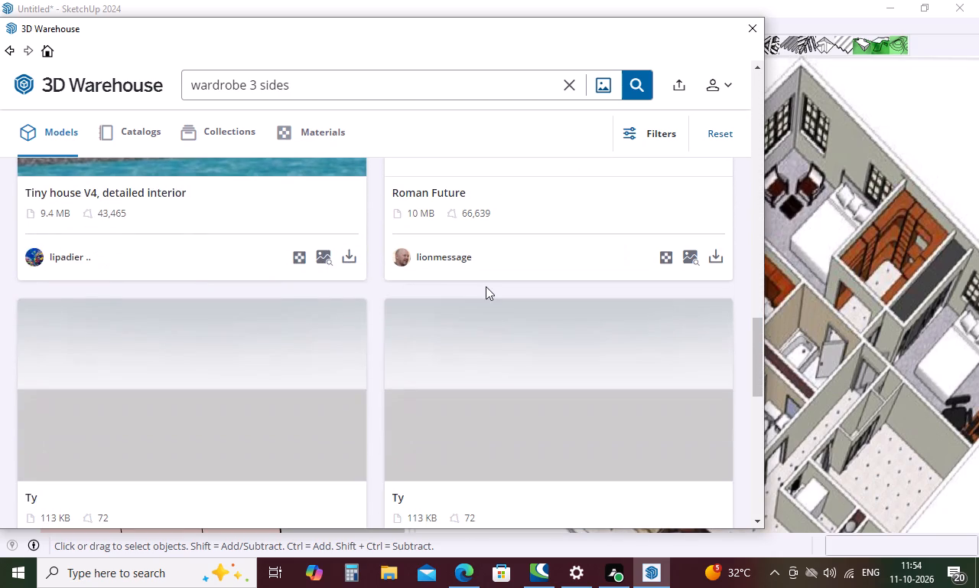
scroll(486, 286, up, 10)
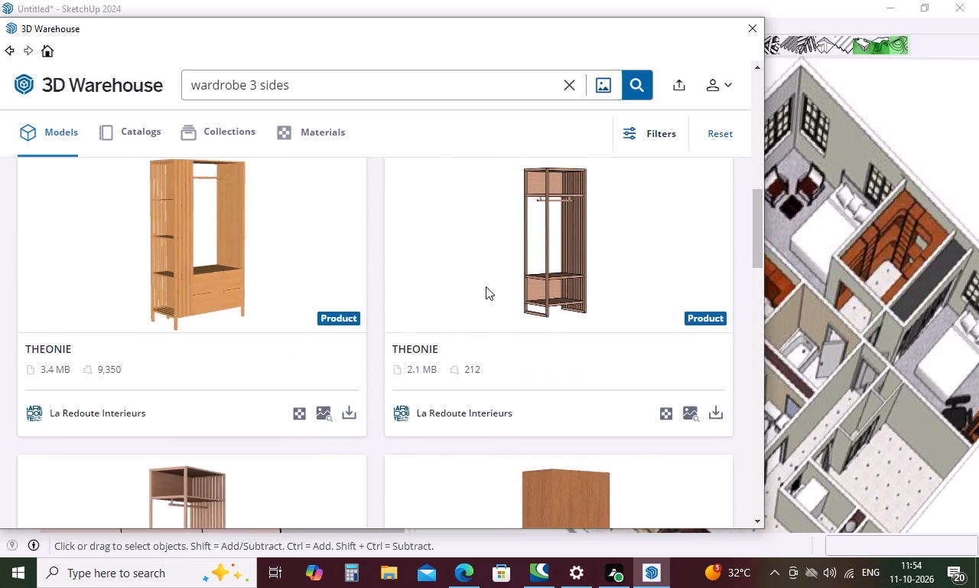
scroll(486, 286, up, 10)
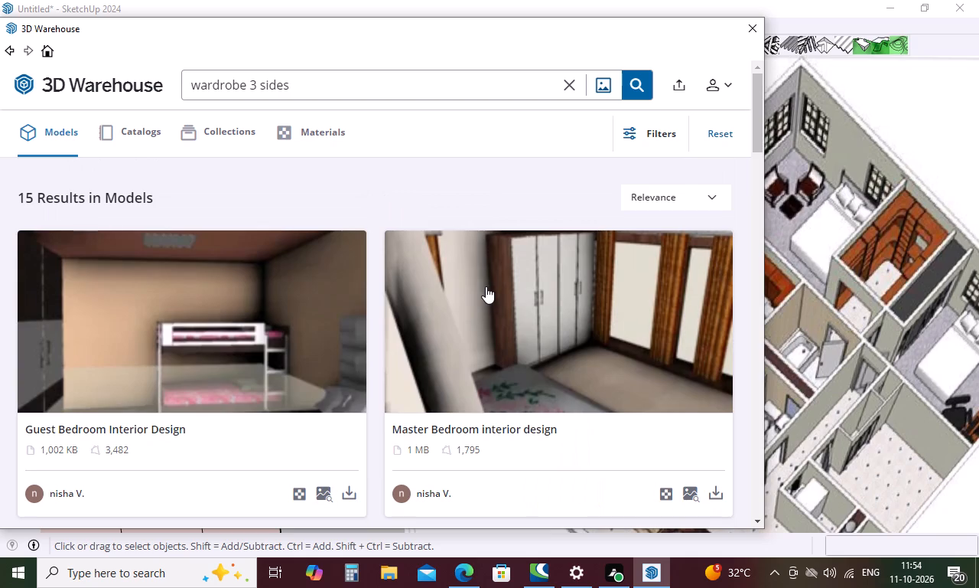
scroll(486, 286, down, 13)
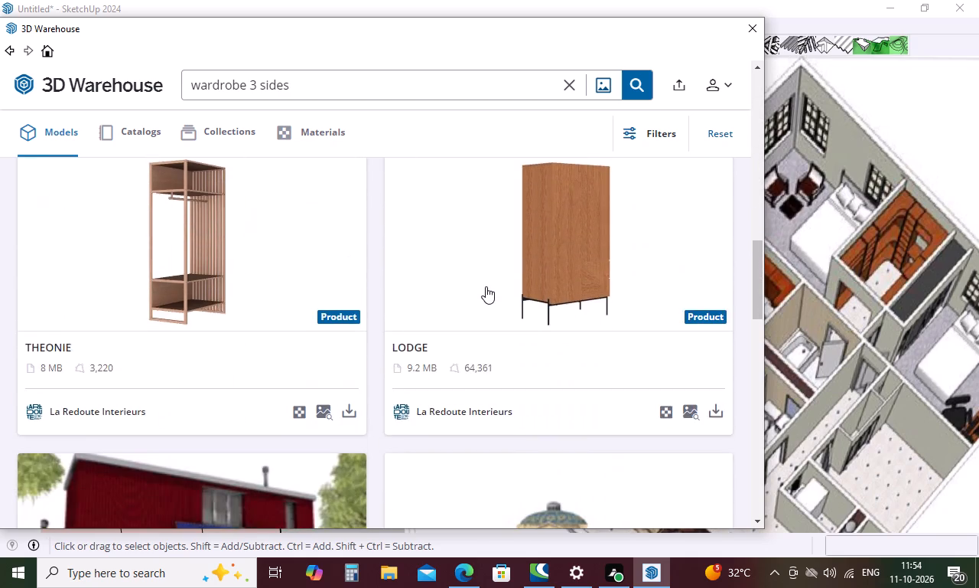
scroll(486, 286, down, 15)
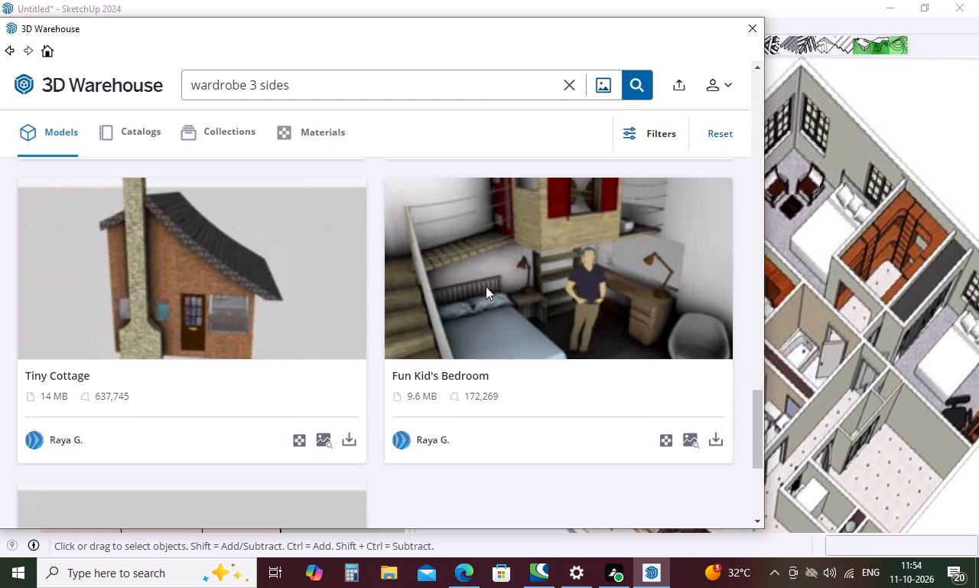
scroll(486, 286, up, 3)
scroll(486, 286, down, 5)
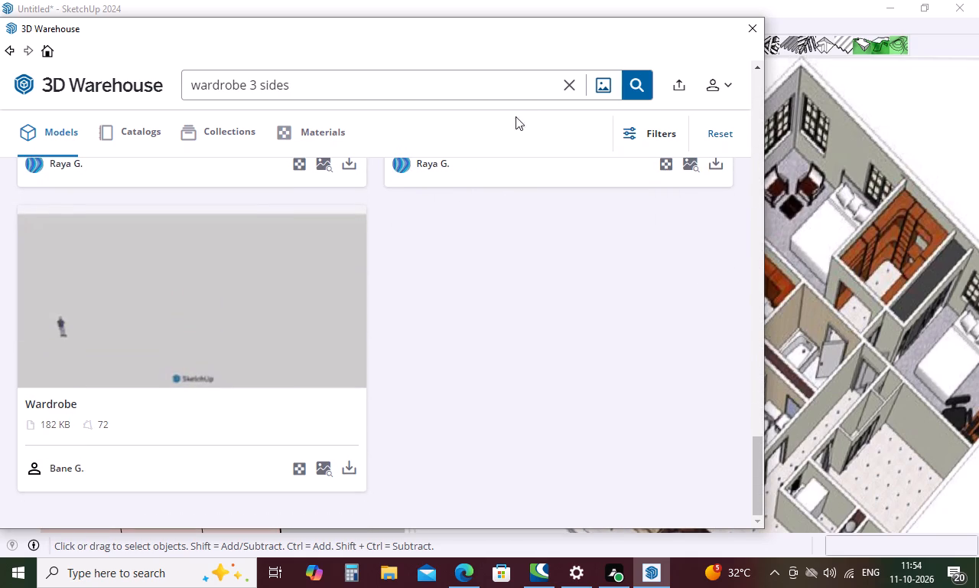
Broaden the 3D Warehouse model search back to "wardrobe" and look through the models found for an open, fitted design.
click(388, 82)
key(BackSpace)
key(BackSpace)
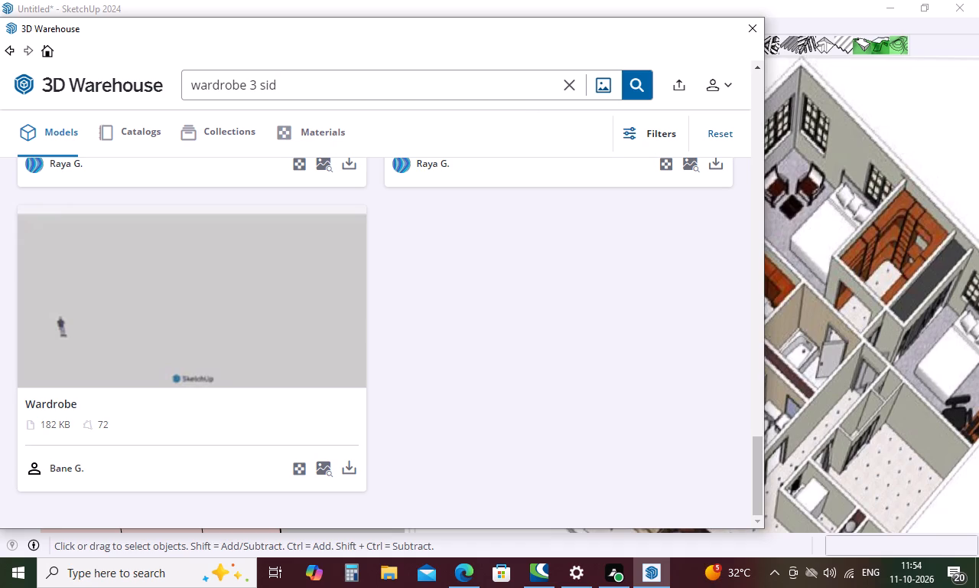
key(BackSpace)
key(BackSpace)
key(BackSpace)
key(BackSpace)
key(BackSpace)
key(Return)
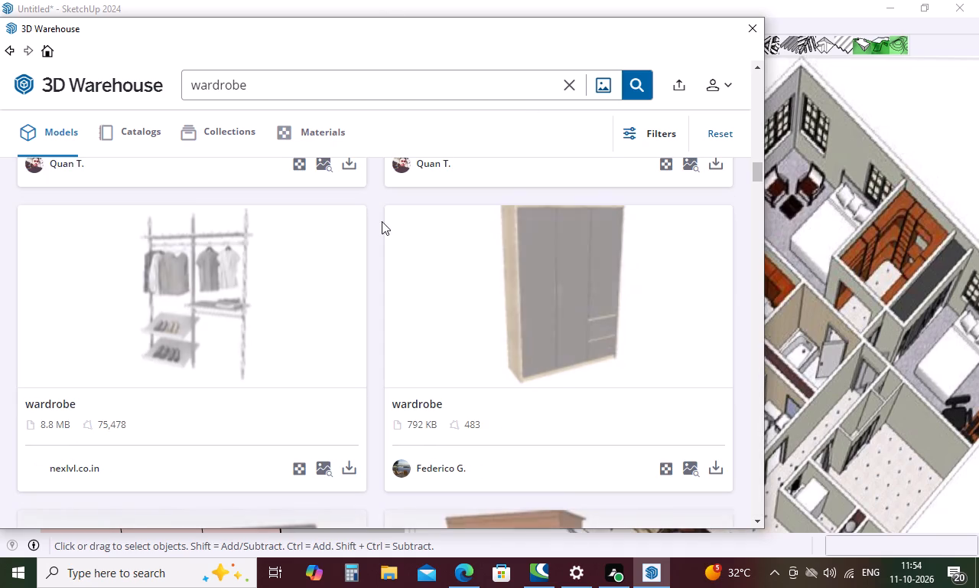
scroll(372, 302, down, 3)
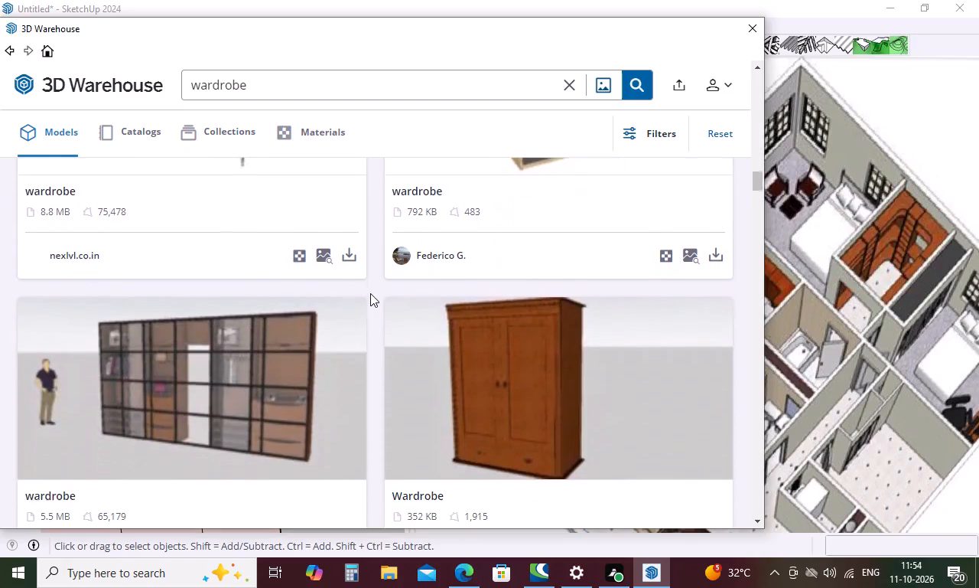
scroll(370, 293, down, 11)
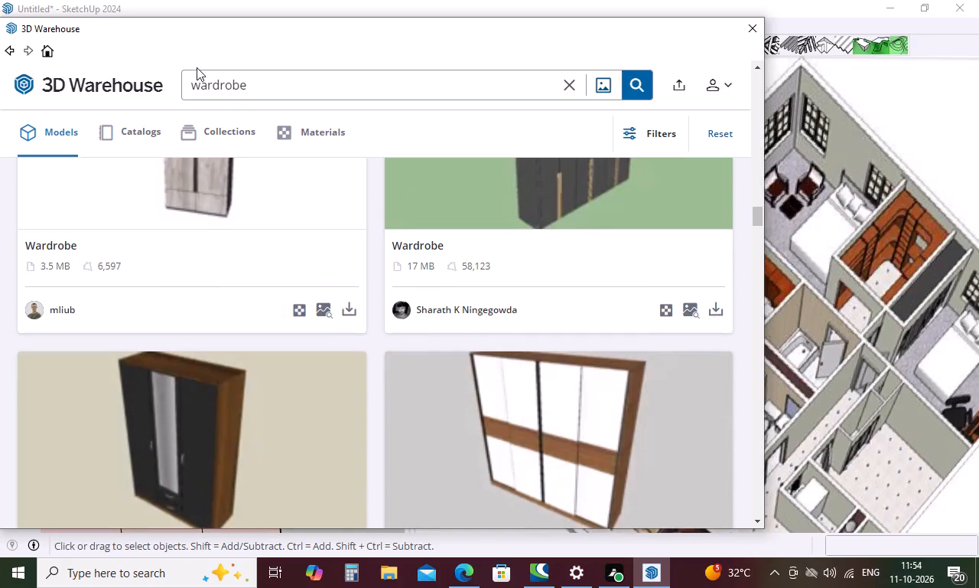
Refine the 3D Warehouse model search to "opened wardrobe".
click(190, 81)
key(space)
text(opened)
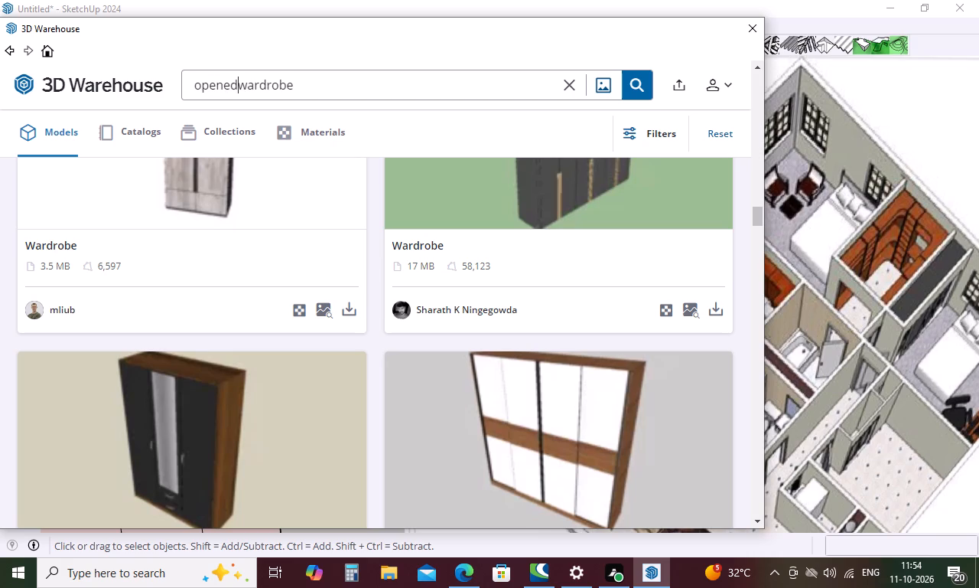
key(space)
key(Return)
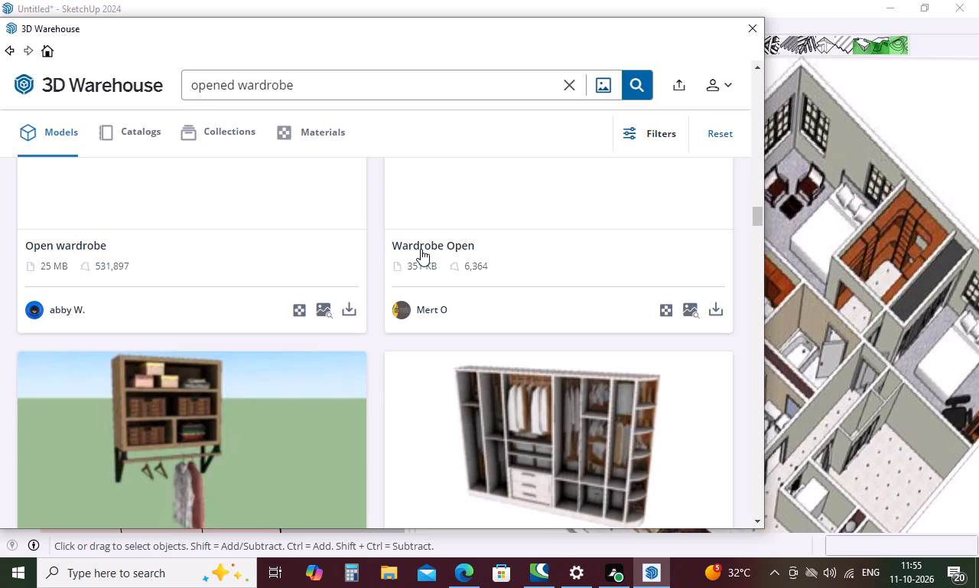
Examine the models found for "opened wardrobe" for an open-shelved wardrobe that suits the closet room in the floor plan picture.
scroll(523, 289, down, 3)
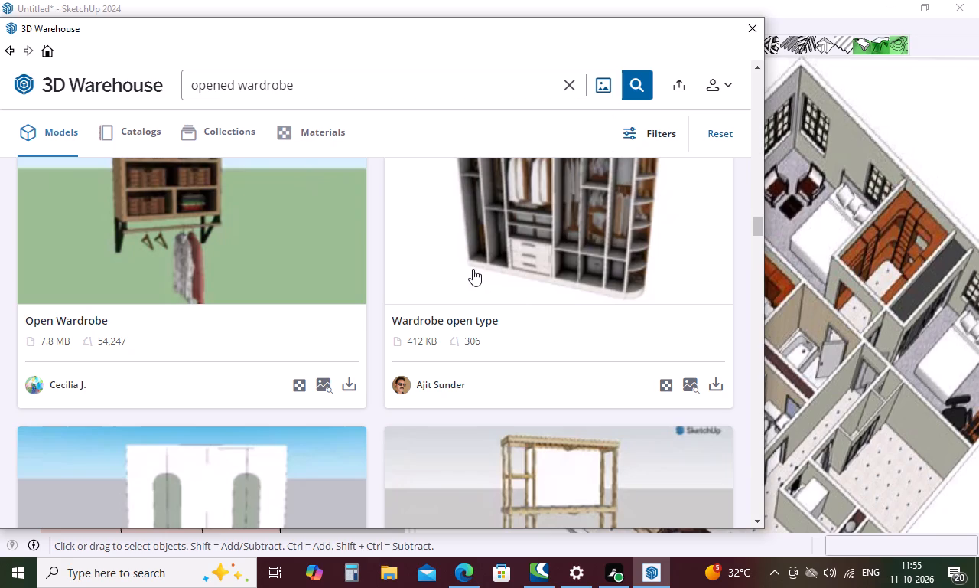
scroll(470, 266, down, 6)
scroll(465, 273, up, 6)
scroll(449, 187, up, 4)
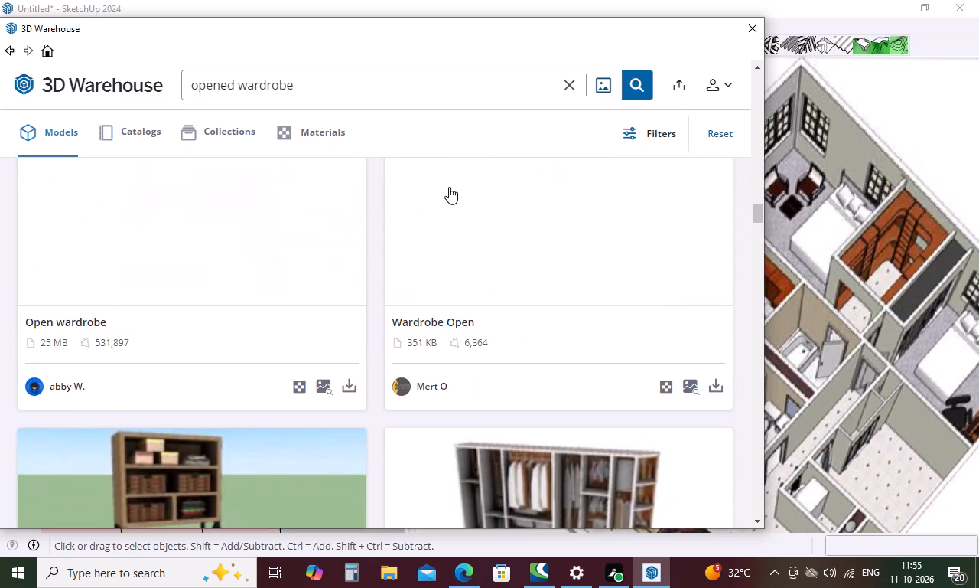
scroll(448, 187, down, 8)
scroll(448, 187, up, 2)
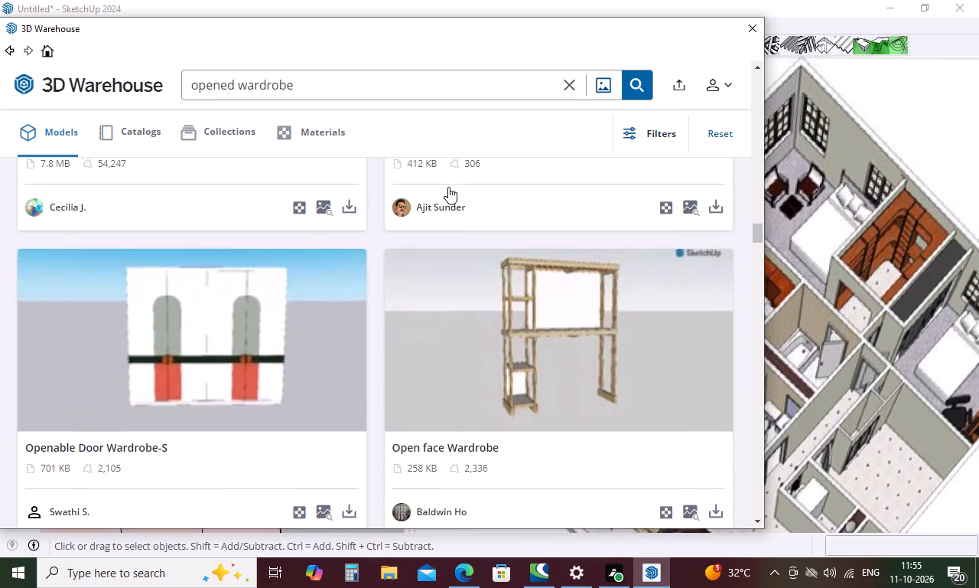
scroll(448, 187, up, 5)
scroll(448, 187, down, 3)
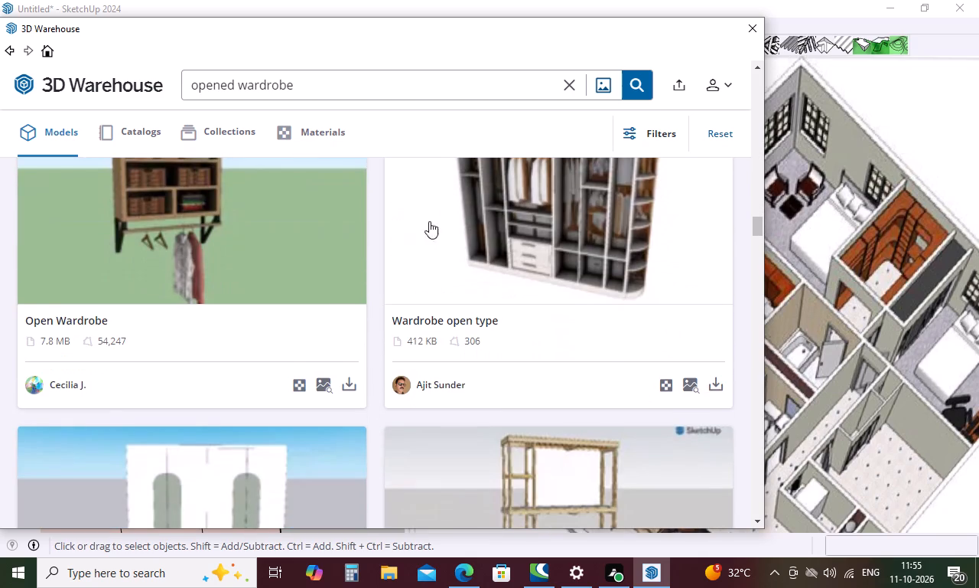
scroll(486, 292, down, 10)
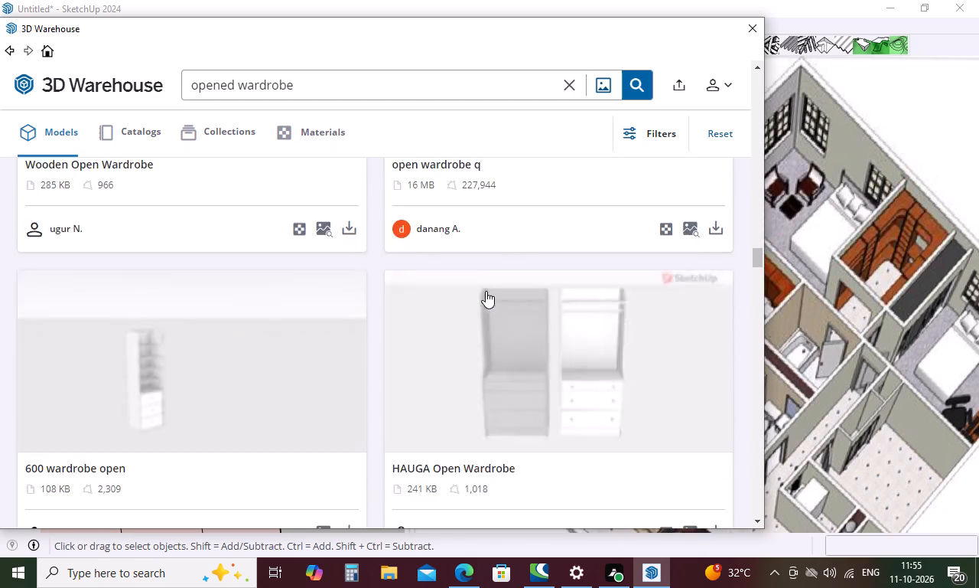
scroll(486, 291, up, 4)
scroll(486, 291, down, 7)
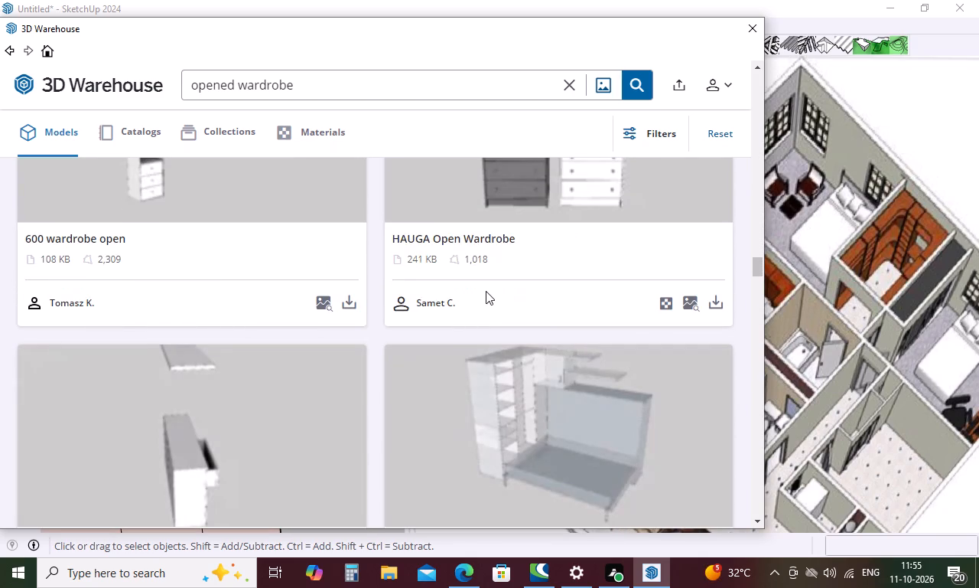
scroll(486, 291, down, 4)
scroll(486, 291, up, 4)
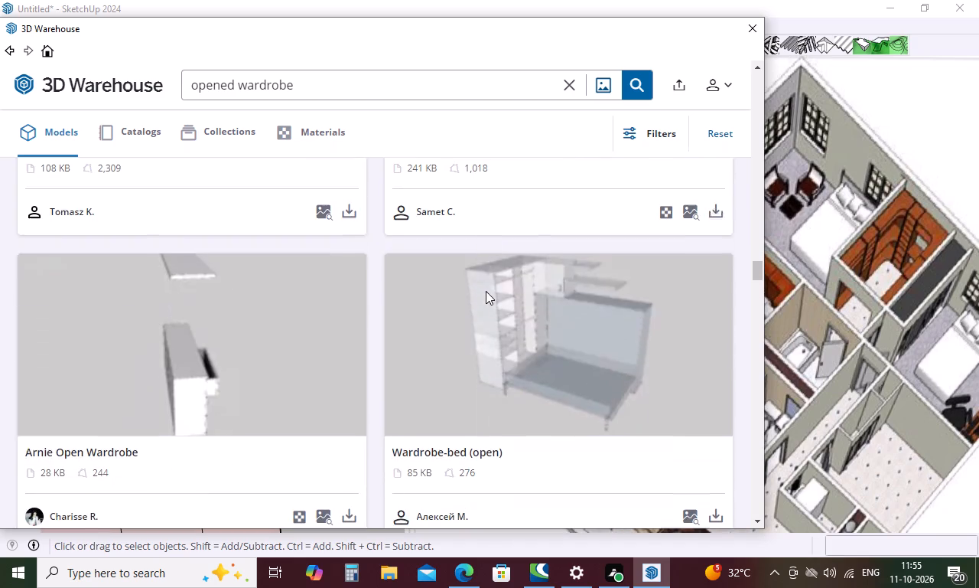
scroll(486, 291, up, 9)
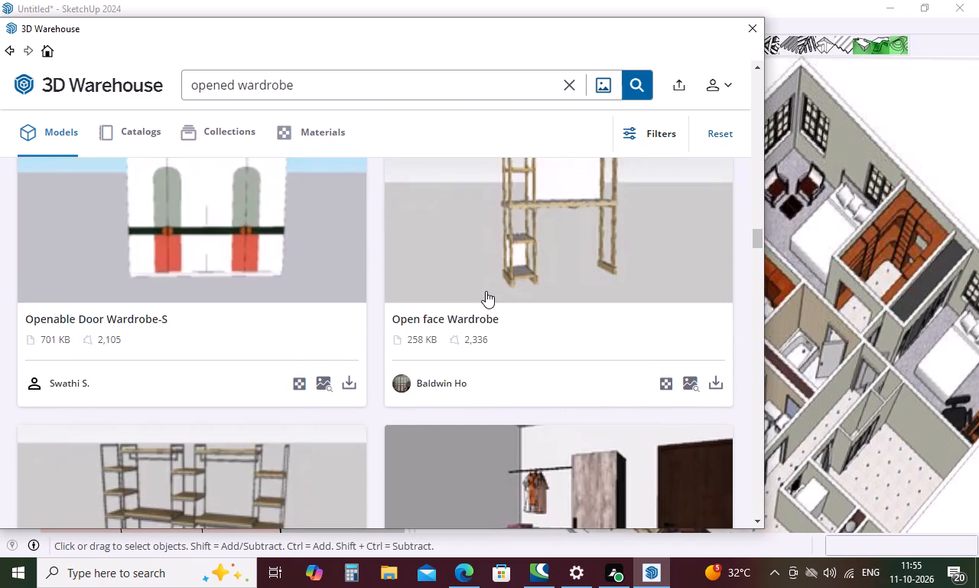
scroll(486, 291, down, 10)
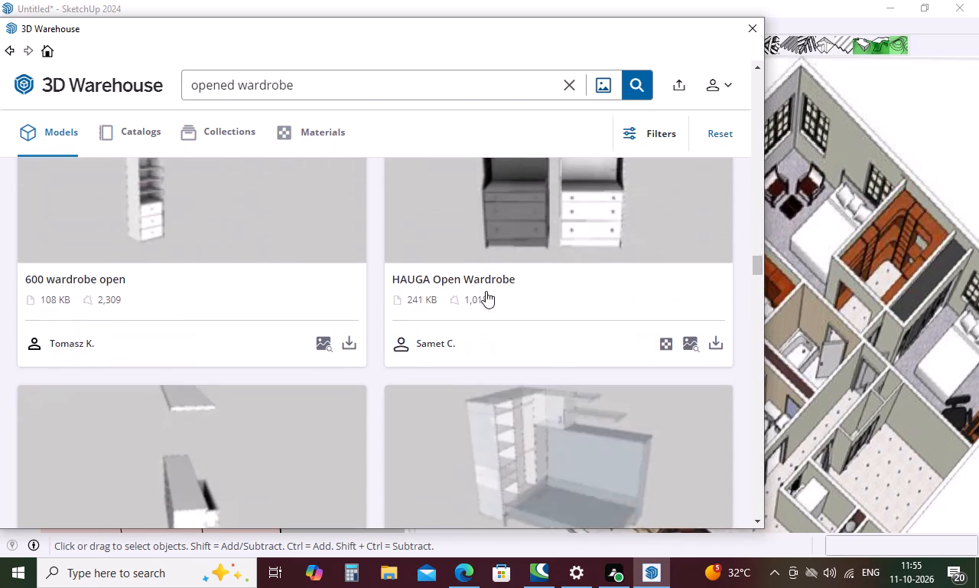
scroll(486, 291, down, 1)
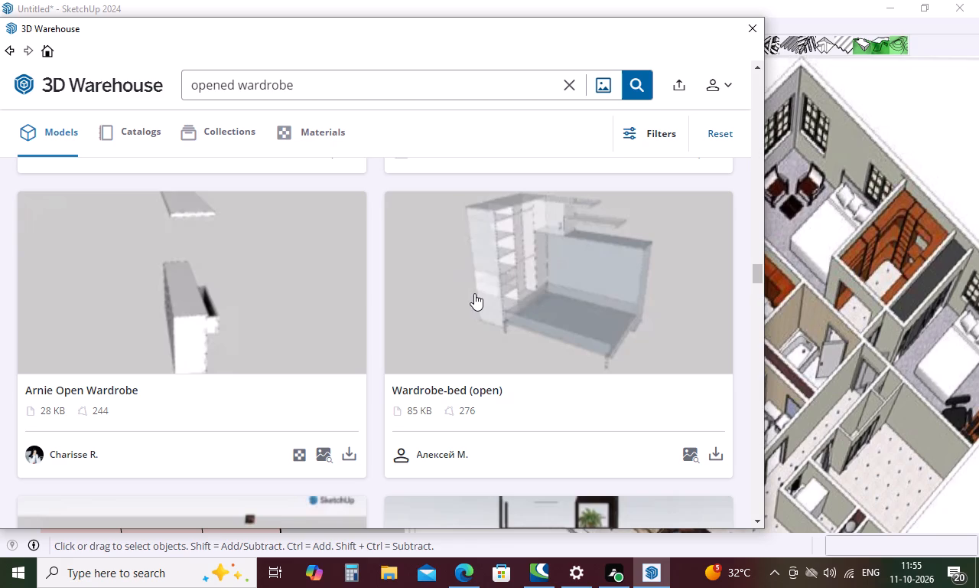
scroll(506, 283, down, 9)
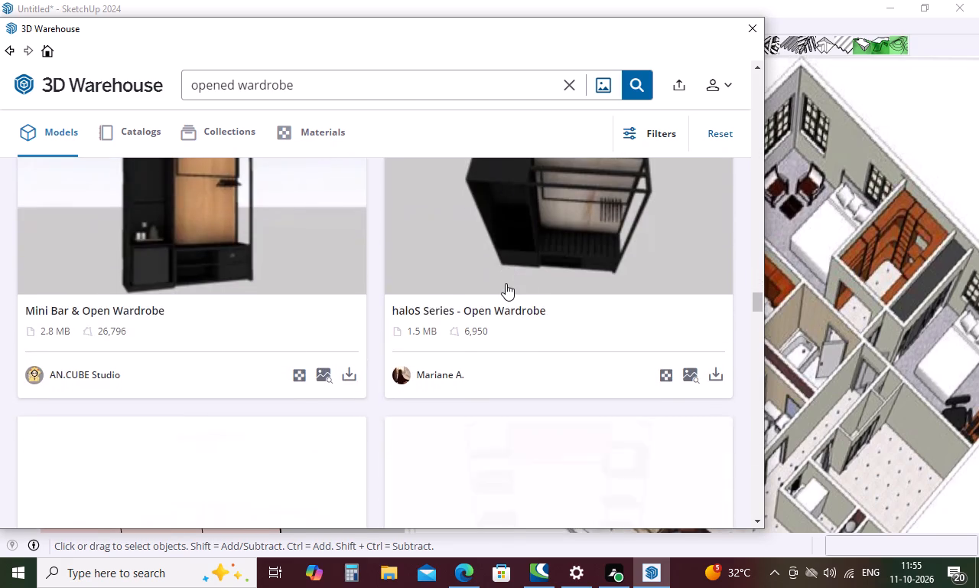
scroll(506, 283, down, 4)
scroll(506, 283, up, 2)
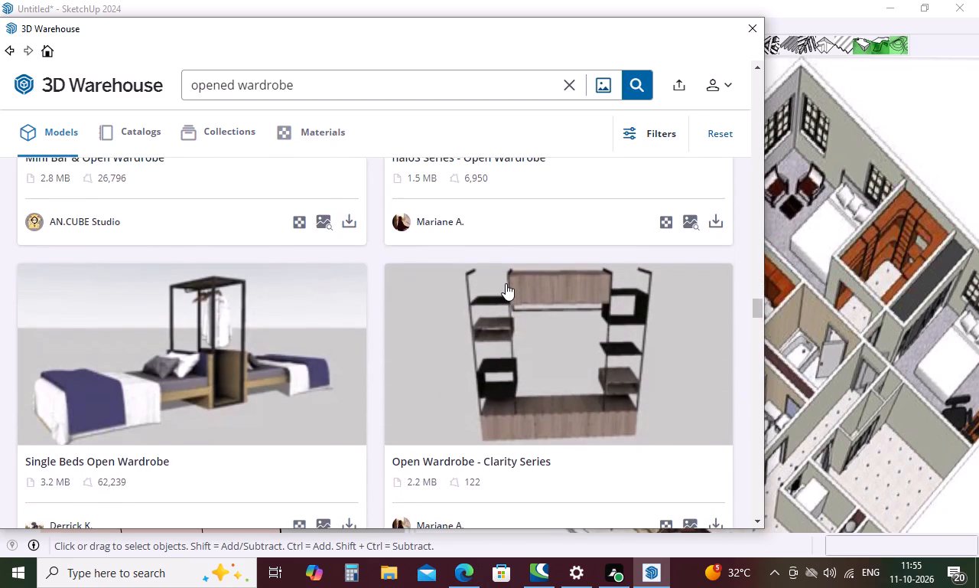
scroll(506, 283, up, 1)
scroll(506, 283, down, 7)
scroll(506, 283, up, 2)
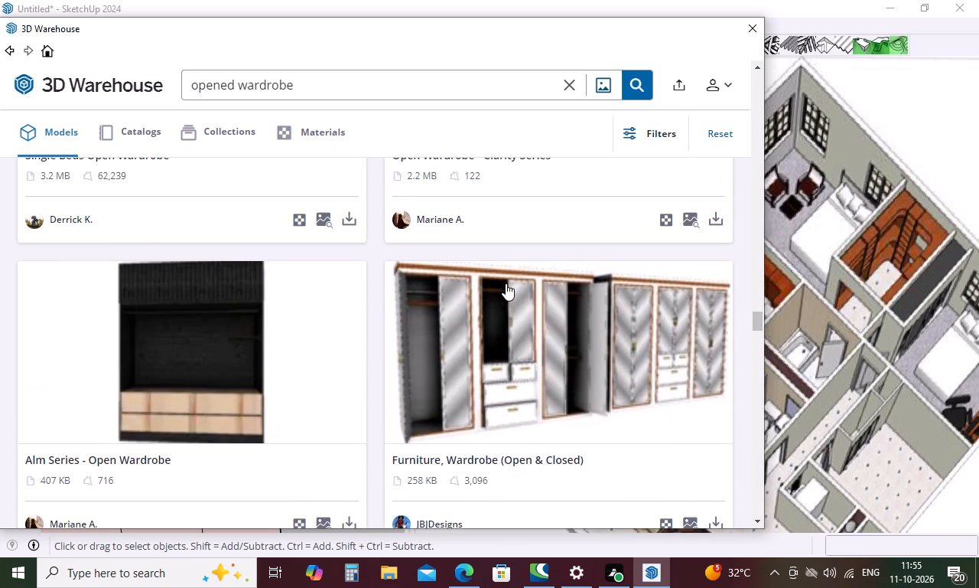
scroll(506, 283, down, 6)
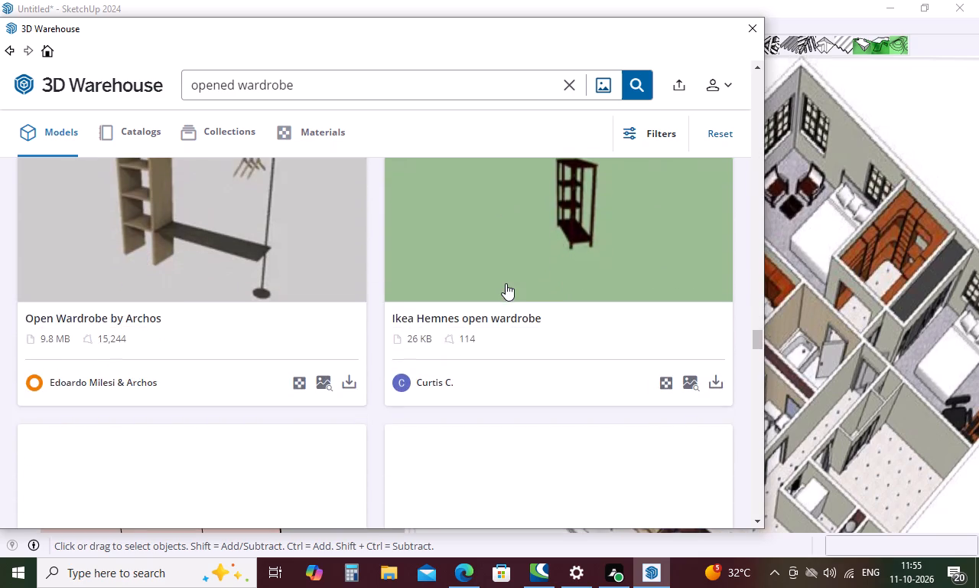
scroll(506, 283, down, 9)
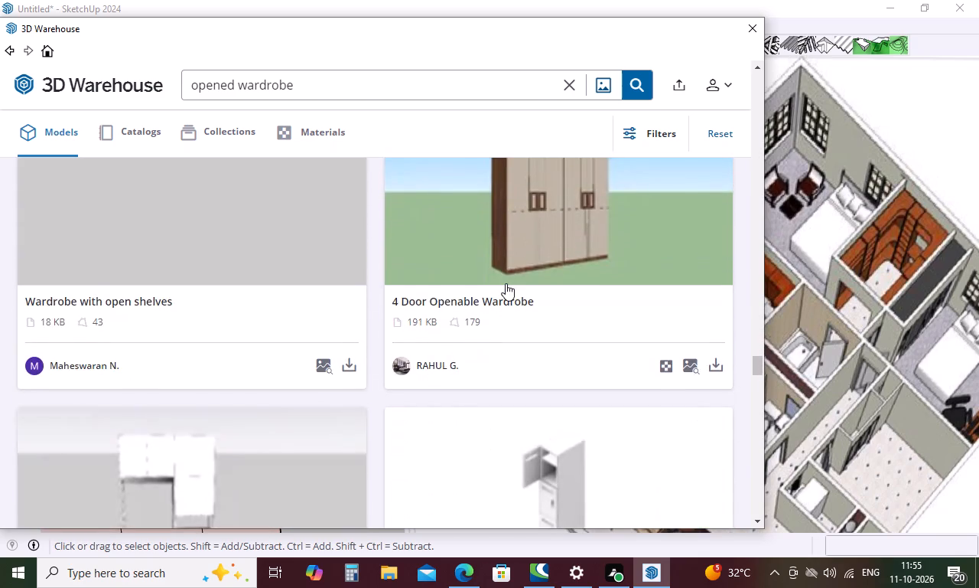
scroll(506, 283, down, 6)
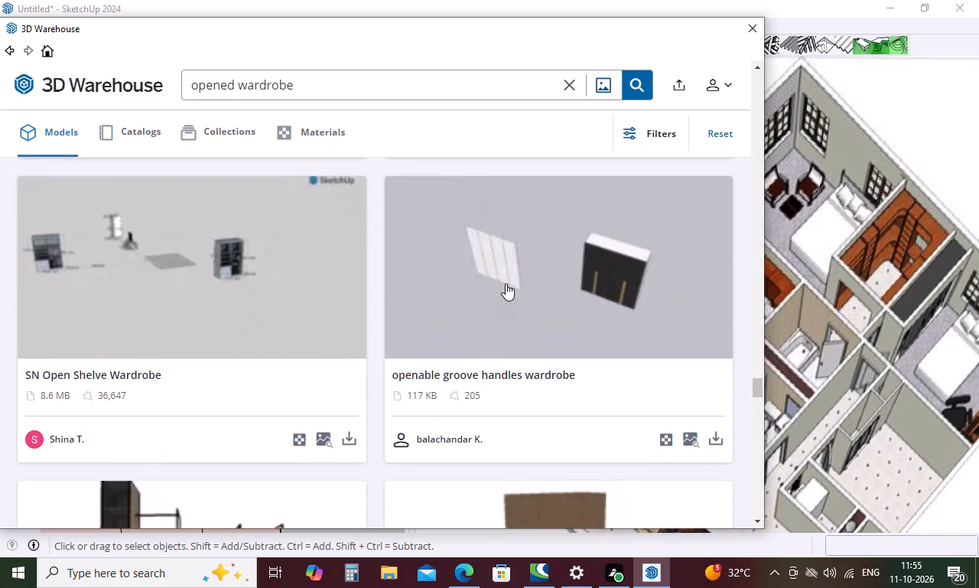
scroll(506, 283, down, 1)
scroll(506, 283, up, 2)
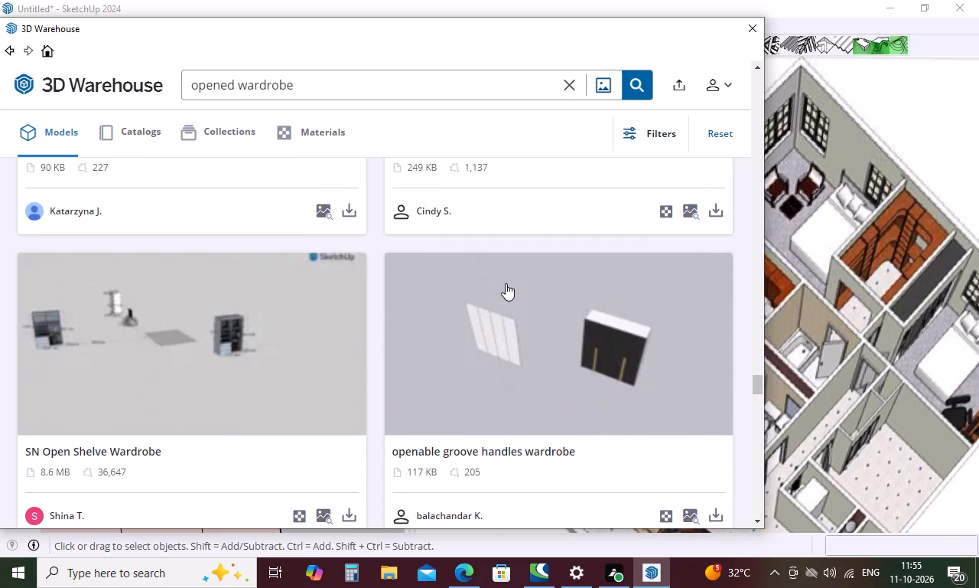
scroll(506, 283, down, 5)
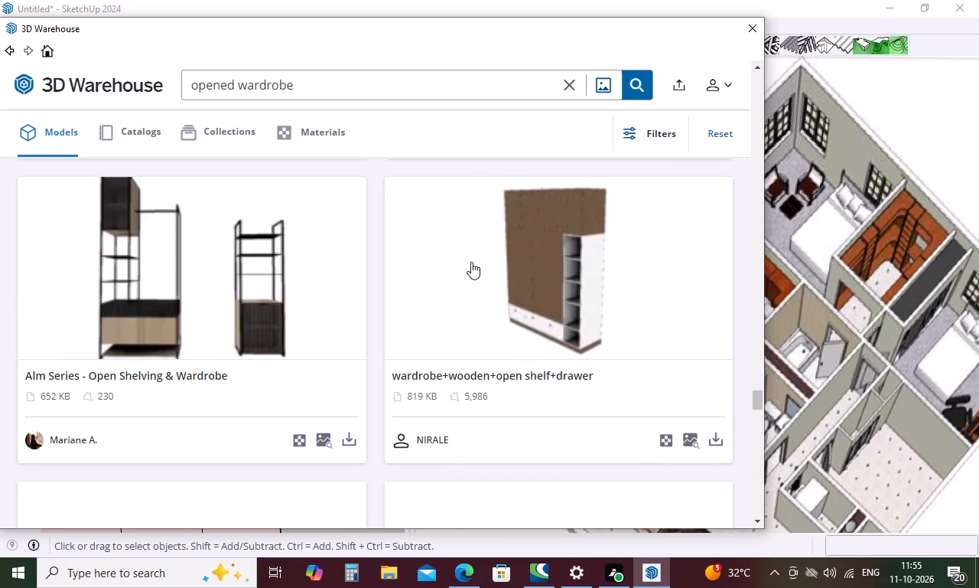
scroll(471, 262, down, 3)
scroll(471, 262, up, 2)
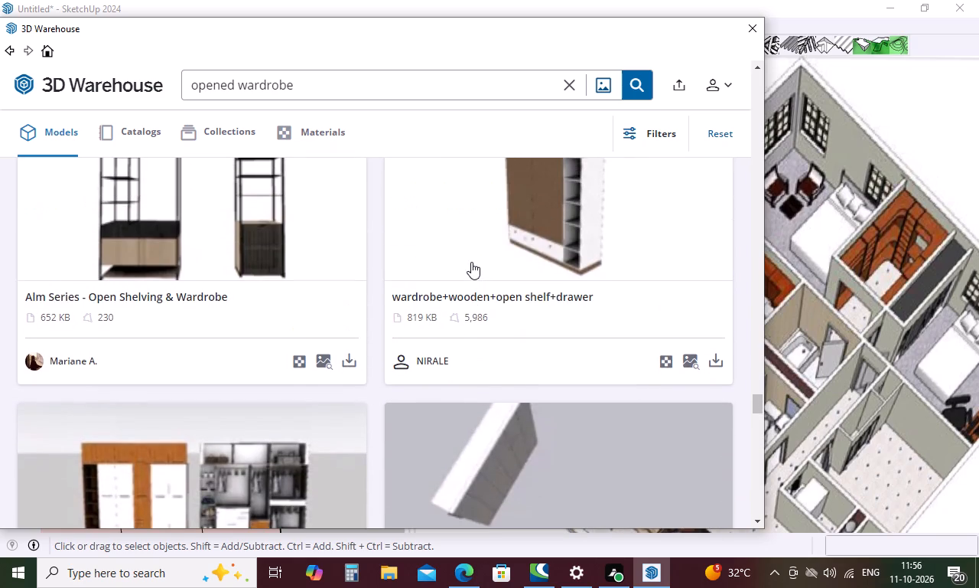
scroll(437, 303, down, 2)
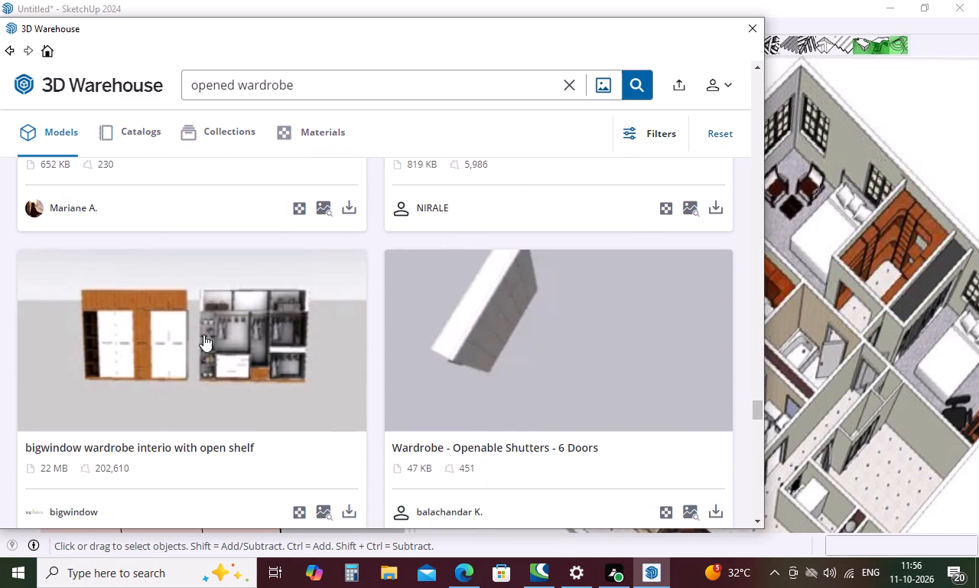
scroll(93, 329, up, 3)
scroll(93, 329, down, 3)
scroll(250, 322, down, 7)
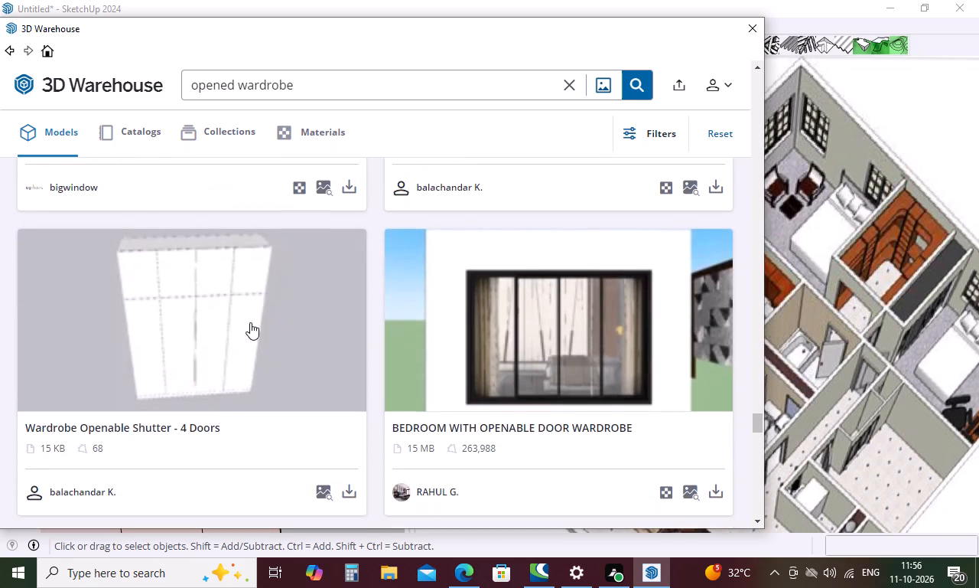
scroll(250, 322, down, 8)
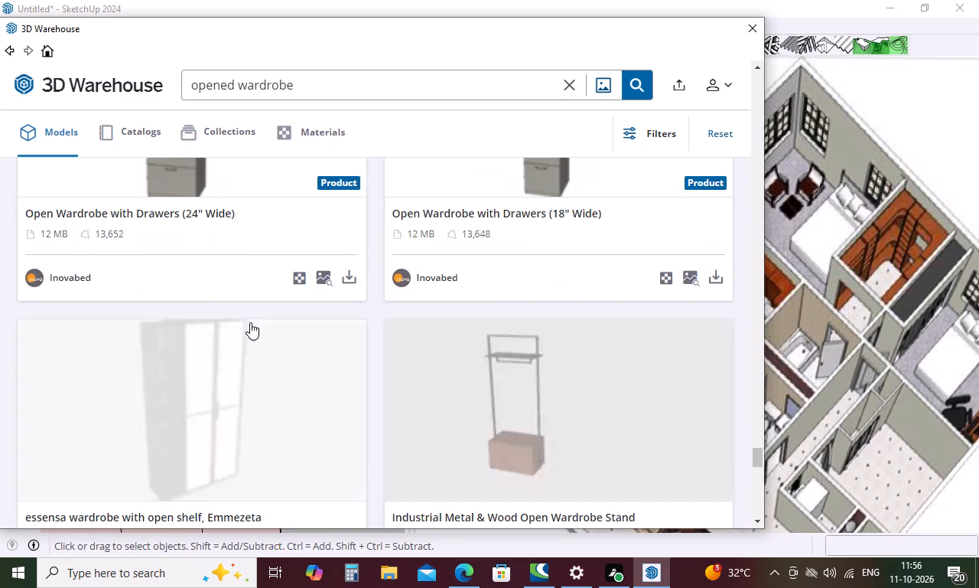
scroll(250, 322, down, 4)
scroll(352, 321, down, 4)
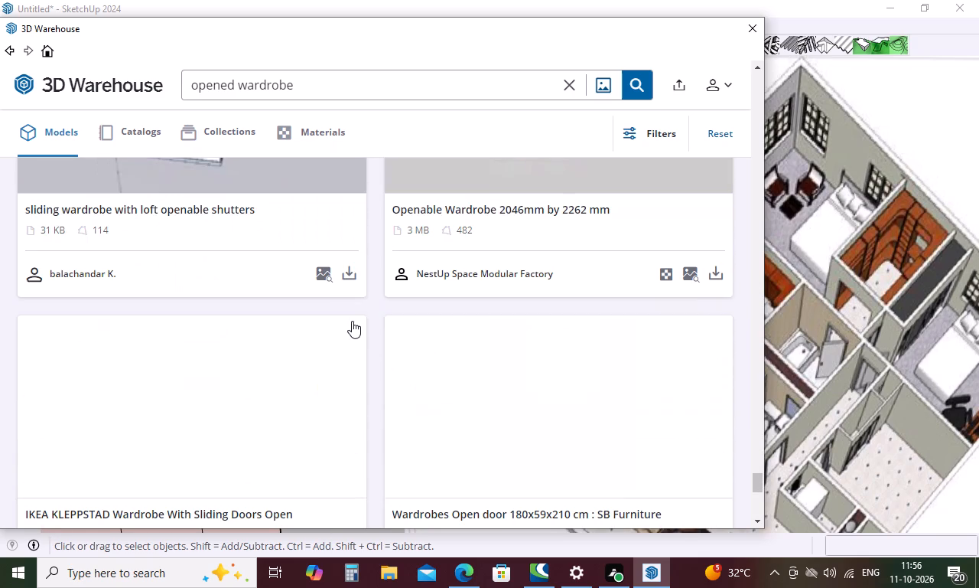
scroll(369, 315, down, 4)
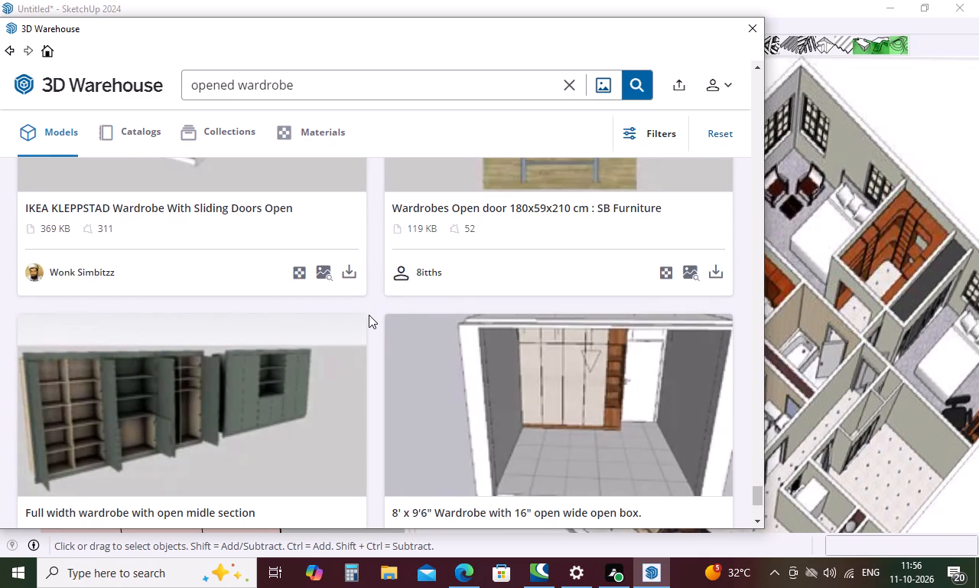
scroll(400, 305, down, 3)
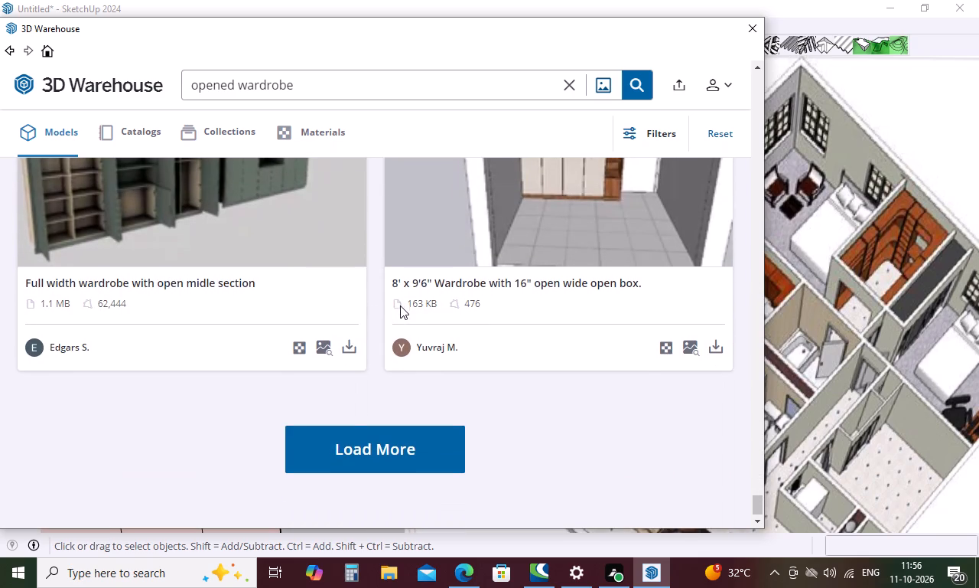
scroll(324, 315, up, 1)
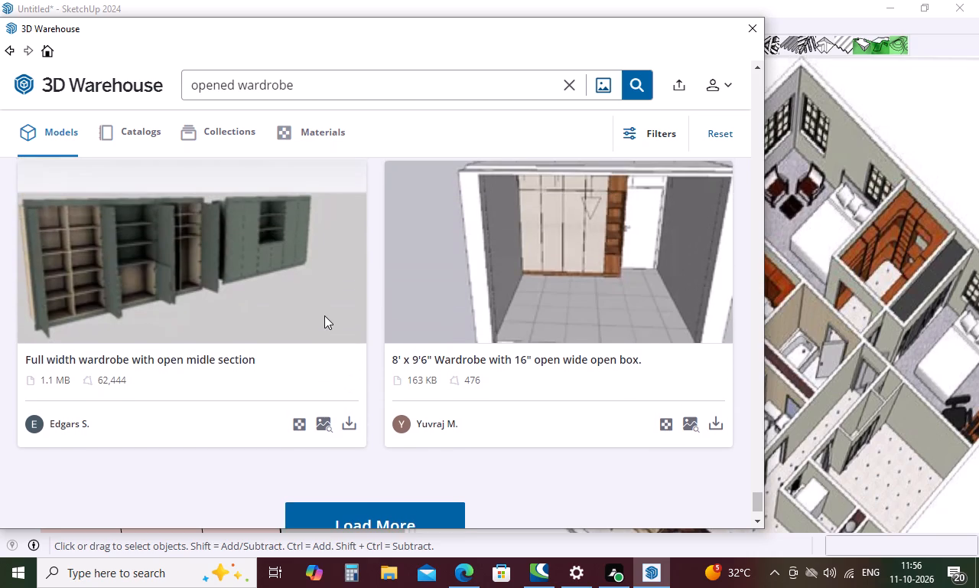
Load the "Full width wardrobe with open midle section" model and place it in front of the sliding-door wardrobe and desk.
scroll(324, 315, down, 3)
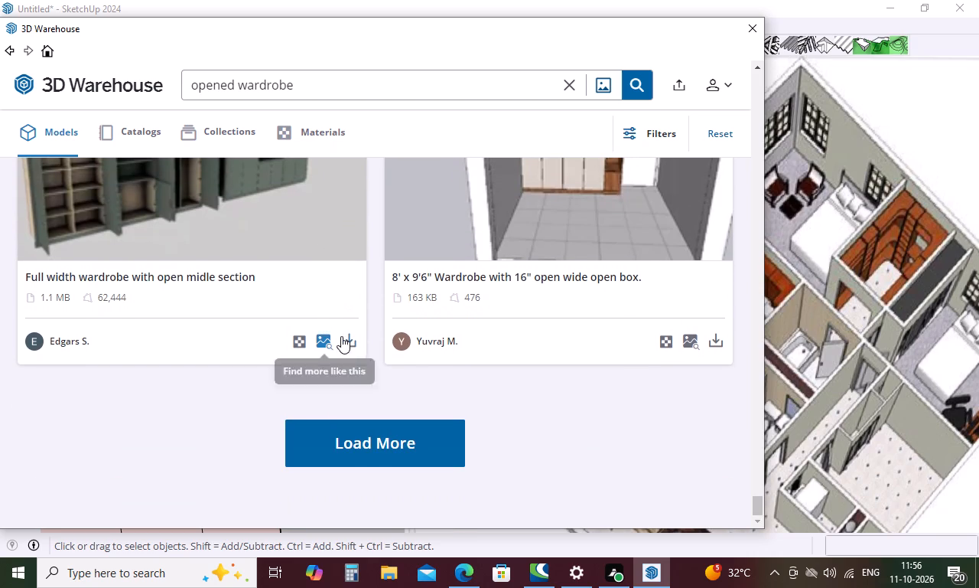
click(345, 338)
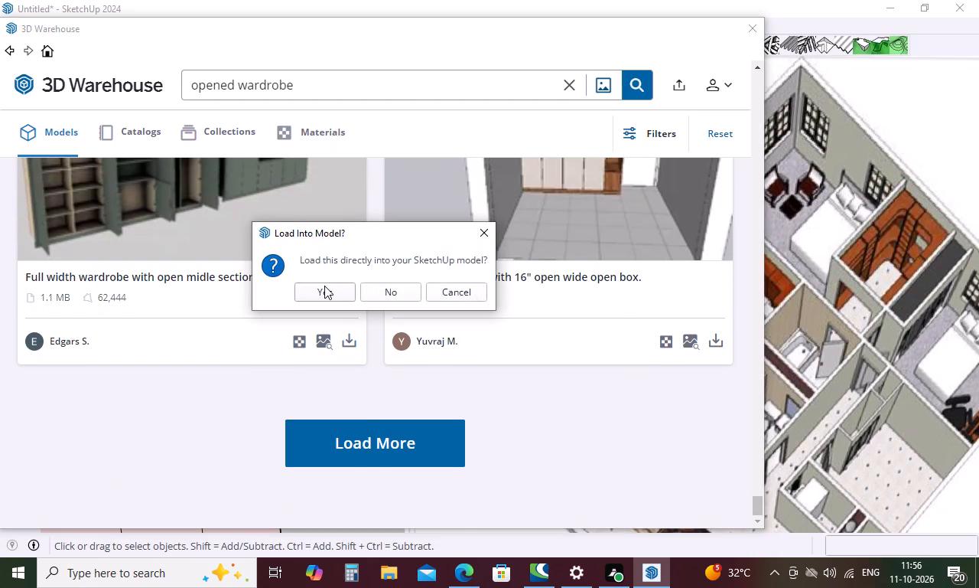
click(324, 286)
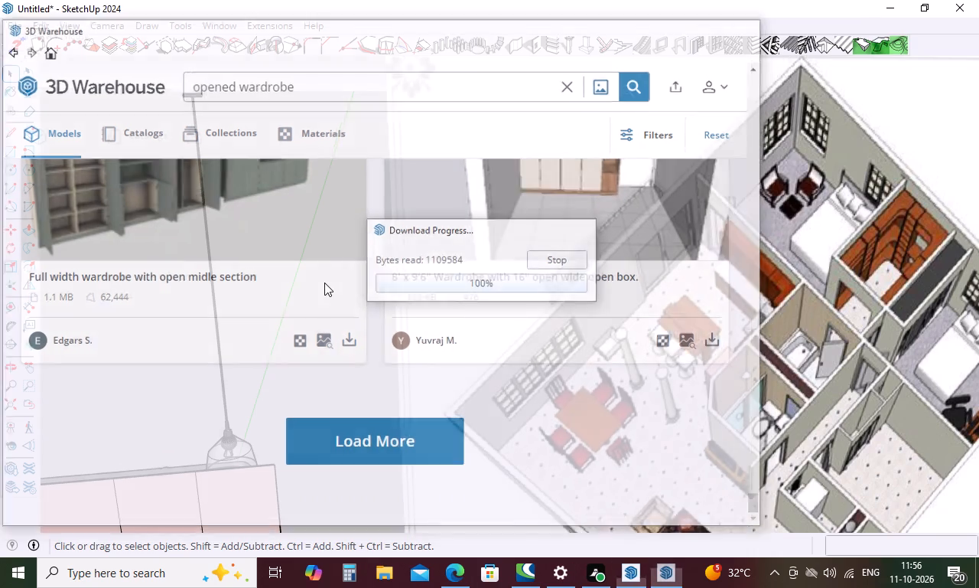
scroll(278, 347, down, 3)
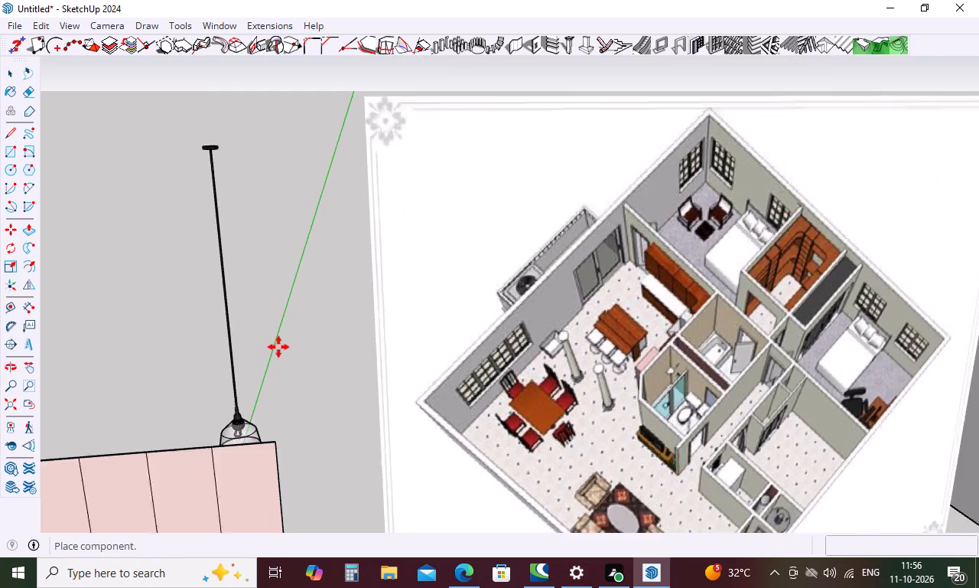
scroll(278, 347, down, 17)
scroll(278, 347, down, 12)
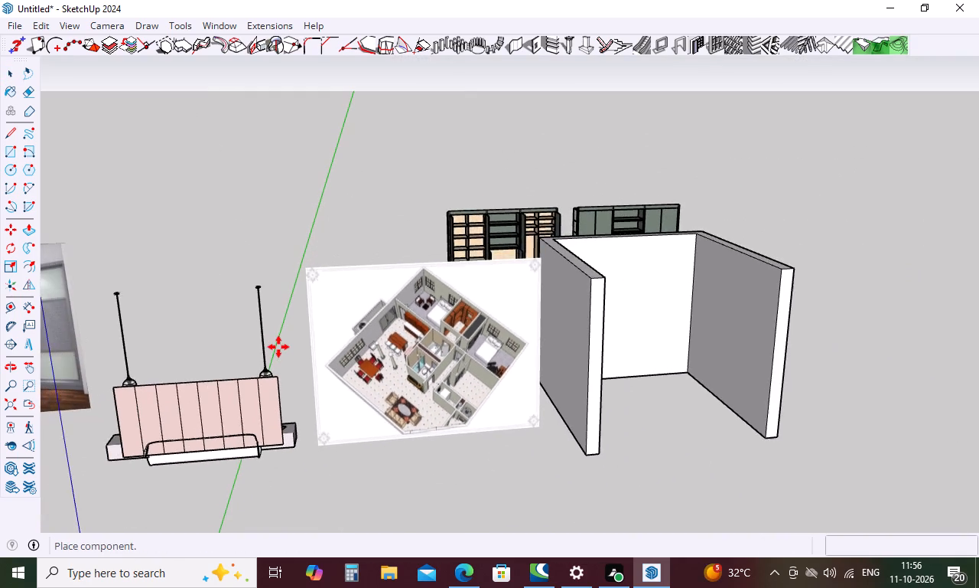
scroll(278, 347, down, 5)
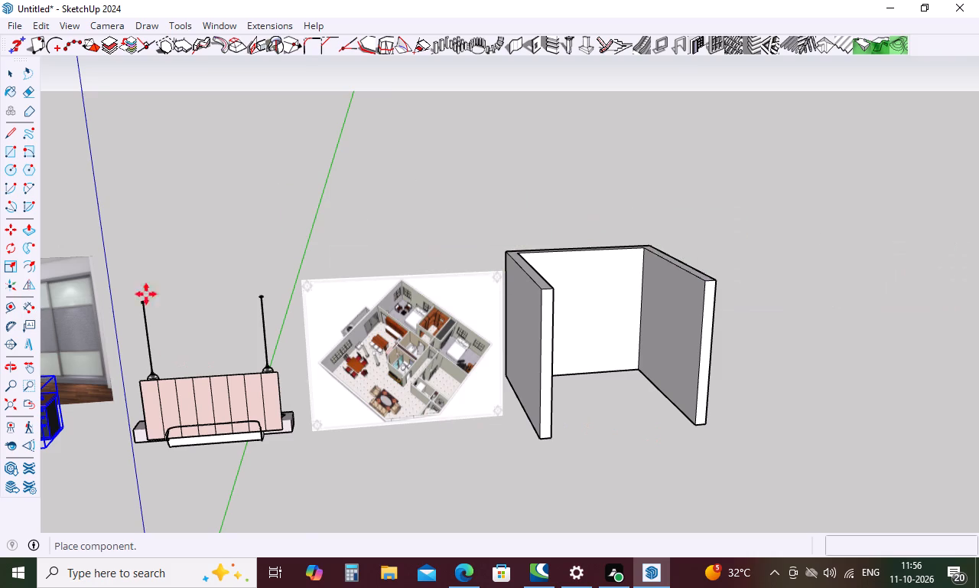
scroll(594, 318, down, 15)
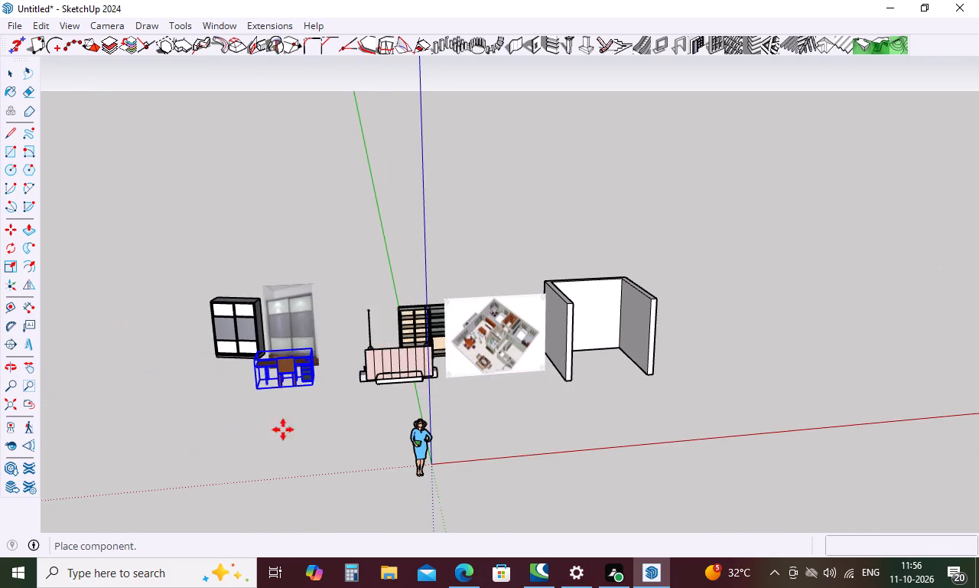
scroll(428, 390, down, 18)
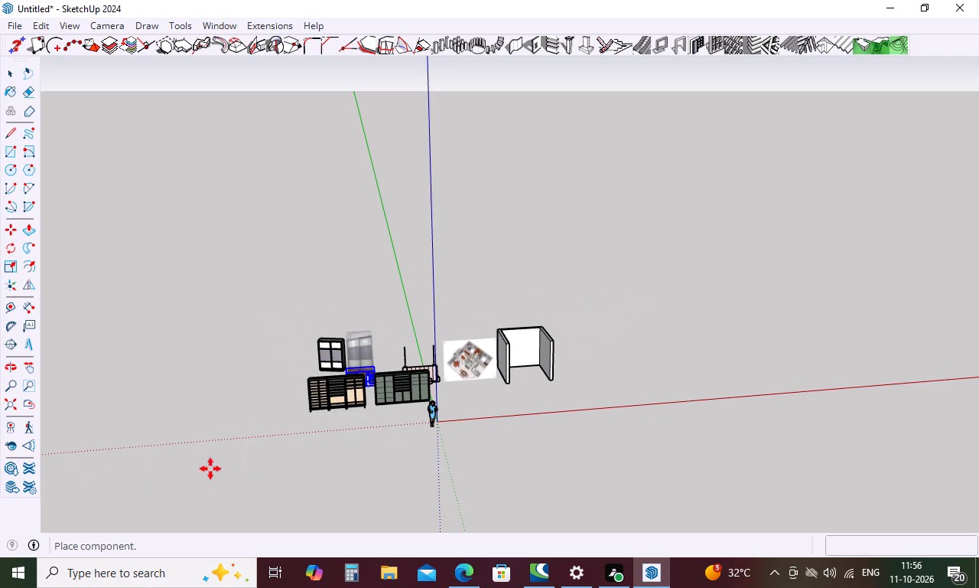
click(186, 463)
Examine the placed full-width wardrobe's open shelves and compare the furniture with the rooms in the floor plan picture.
scroll(378, 419, up, 3)
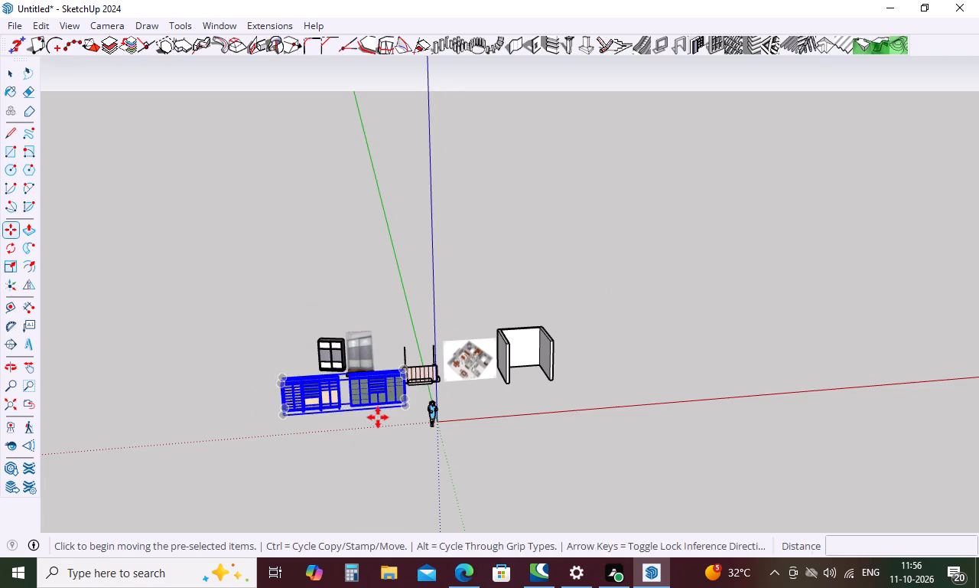
scroll(378, 417, up, 2)
scroll(284, 375, up, 19)
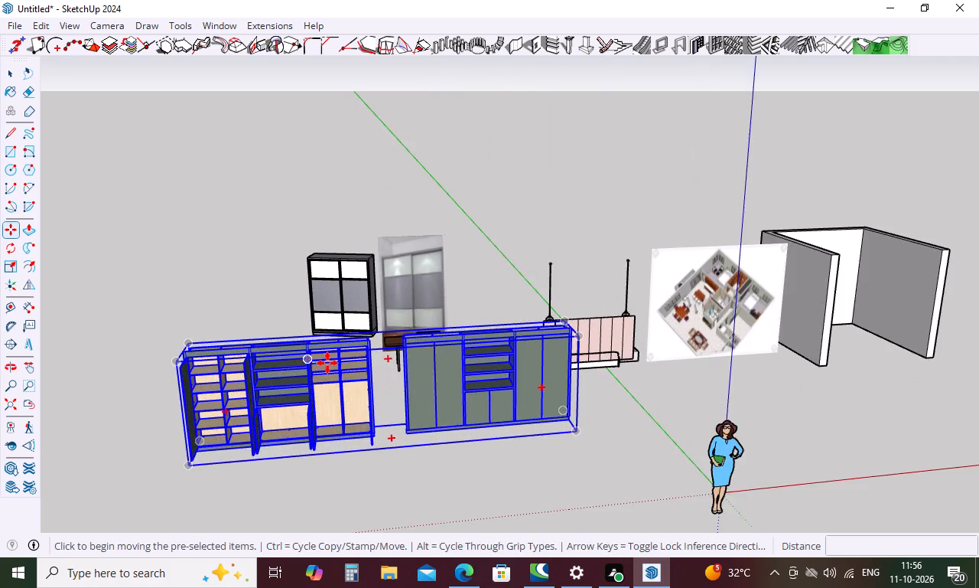
scroll(327, 363, up, 6)
scroll(327, 363, down, 5)
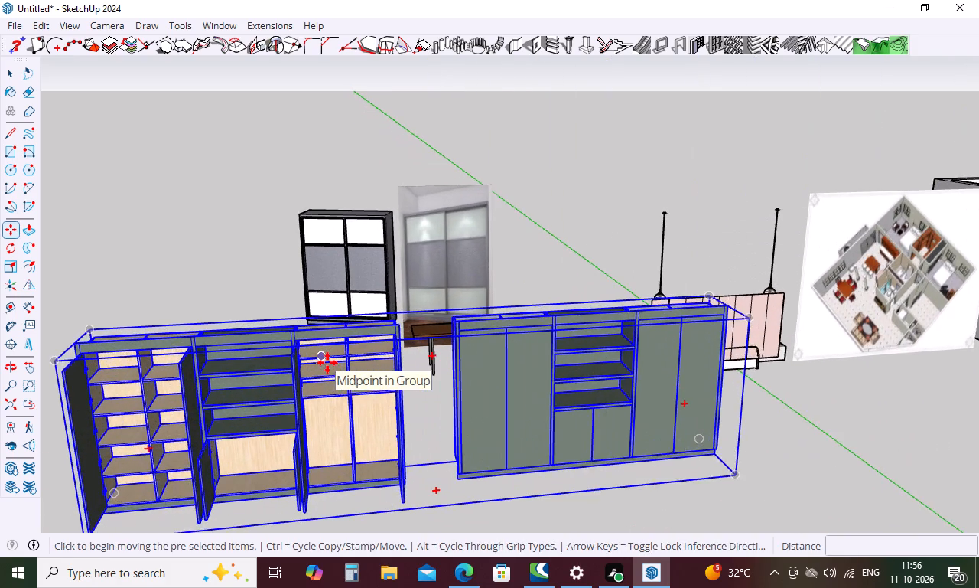
scroll(327, 363, down, 7)
scroll(327, 363, up, 2)
scroll(327, 363, down, 1)
scroll(616, 297, down, 3)
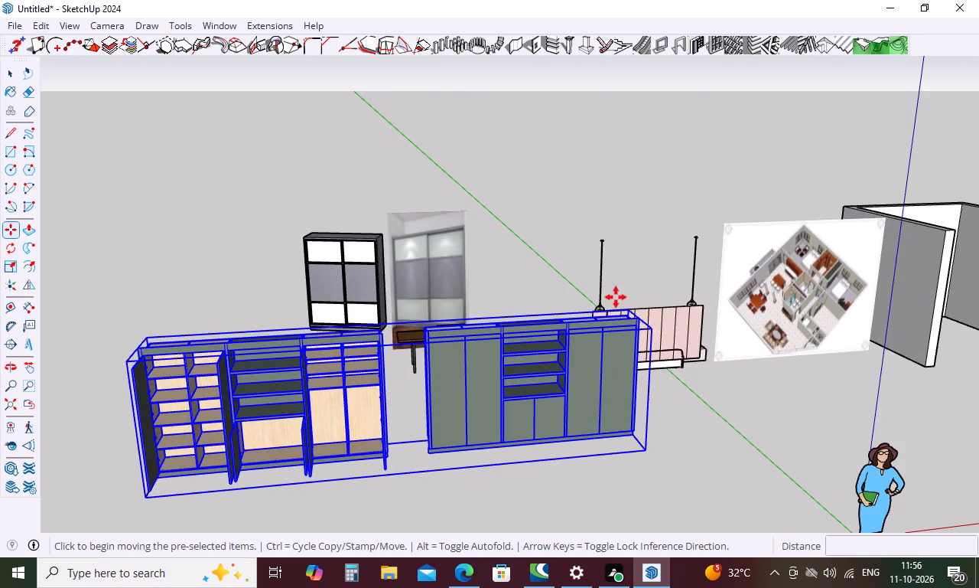
scroll(616, 297, down, 3)
scroll(864, 291, up, 6)
scroll(793, 260, up, 5)
scroll(642, 239, up, 5)
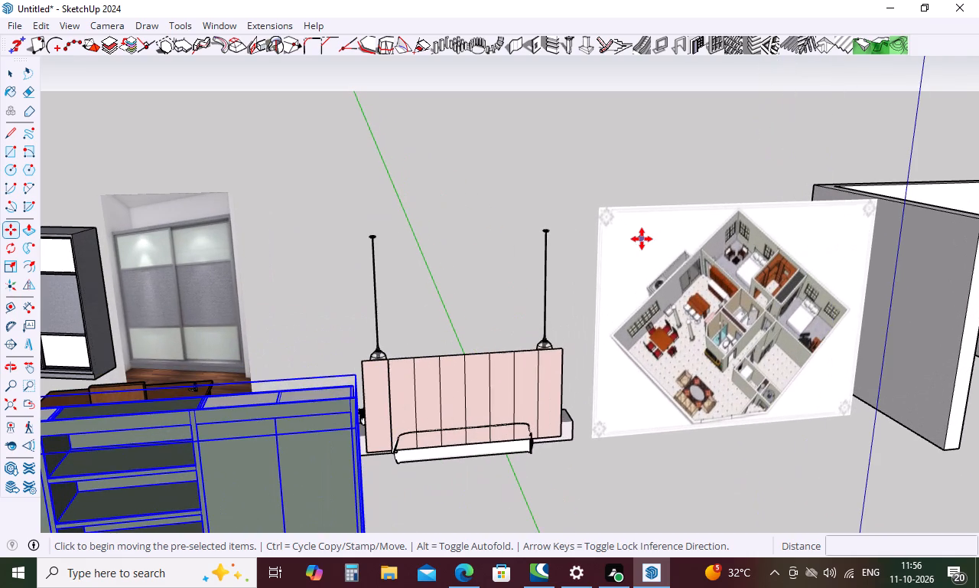
Reopen 3D Warehouse and search its models for "tea pie and chairs".
click(230, 21)
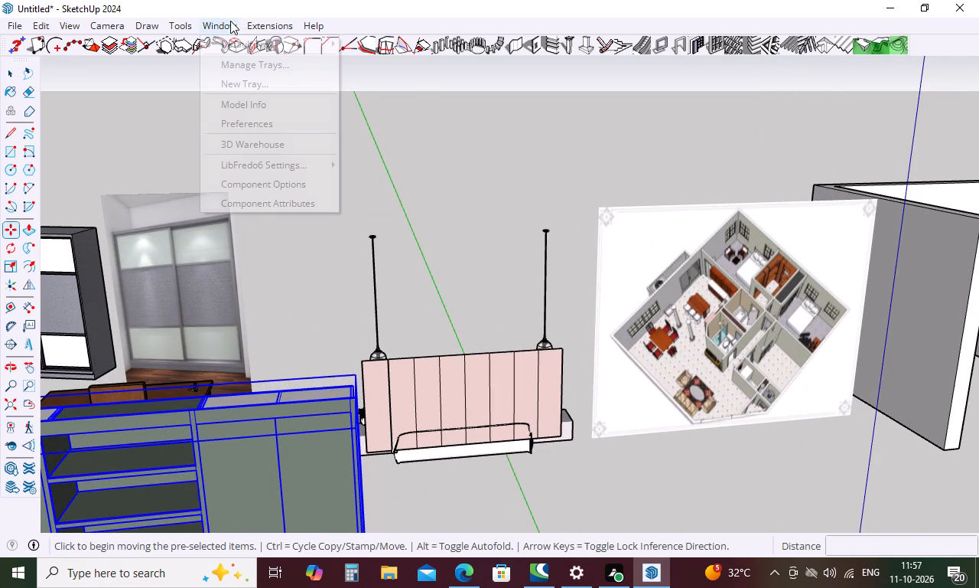
click(253, 142)
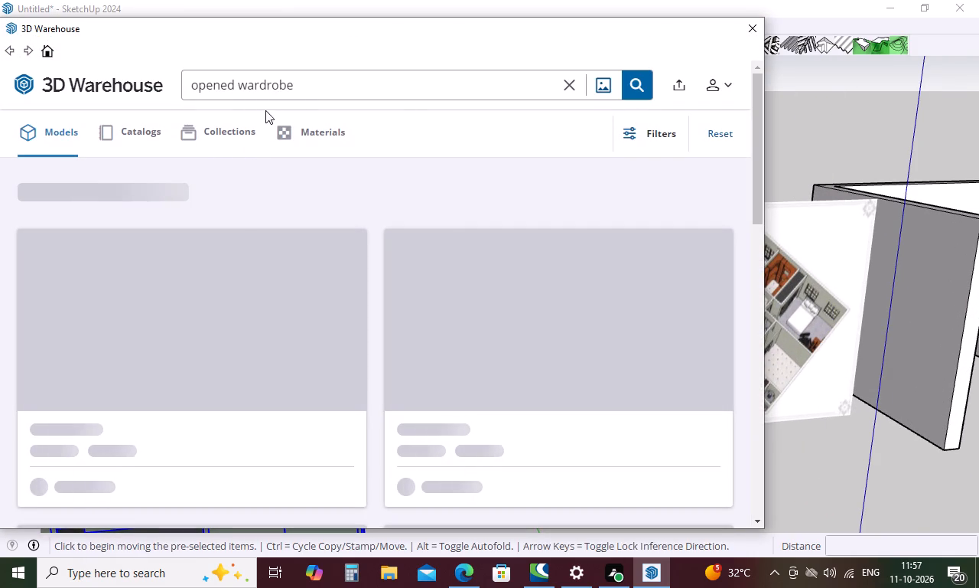
click(294, 87)
key(BackSpace)
key(BackSpace)
key(BackSpace)
key(BackSpace)
key(BackSpace)
key(BackSpace)
key(BackSpace)
key(BackSpace)
key(BackSpace)
key(BackSpace)
key(BackSpace)
key(BackSpace)
key(BackSpace)
key(BackSpace)
key(BackSpace)
key(BackSpace)
key(BackSpace)
key(BackSpace)
key(BackSpace)
key(BackSpace)
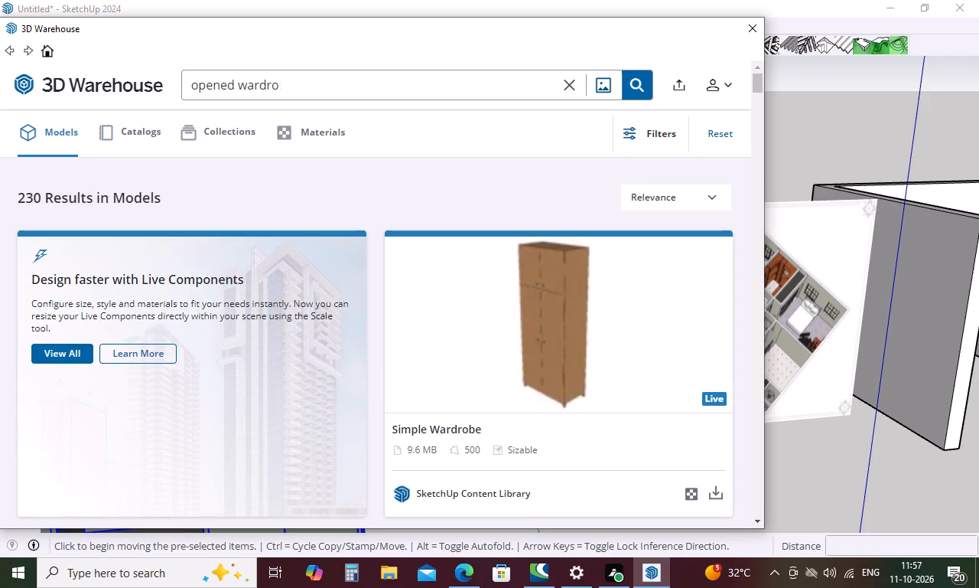
key(t)
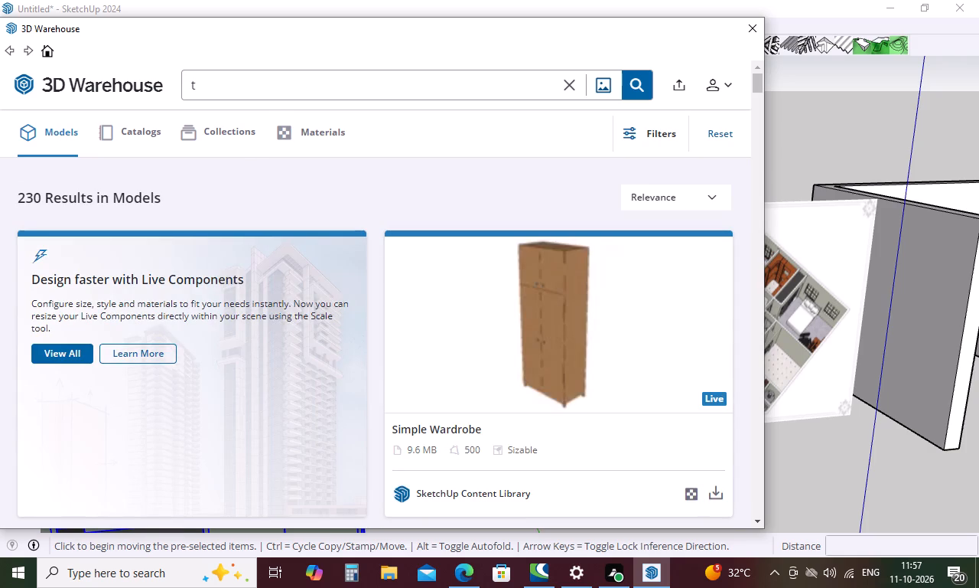
text(ea pie and chairs)
key(Return)
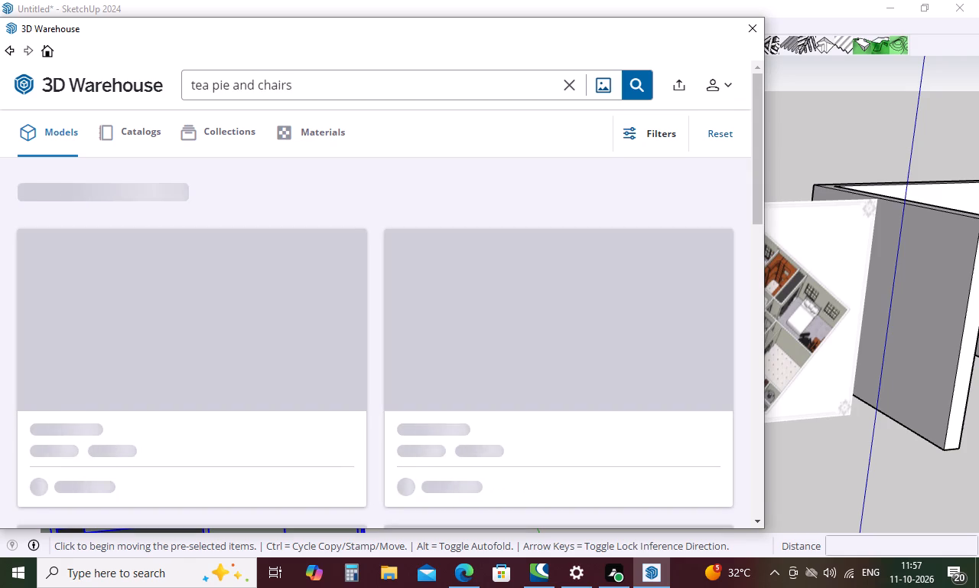
Look through the models found for "tea pie and chairs" and examine the details of "GENERICA Props: Table Clutter".
scroll(288, 279, down, 16)
middle_drag(317, 328, 318, 323)
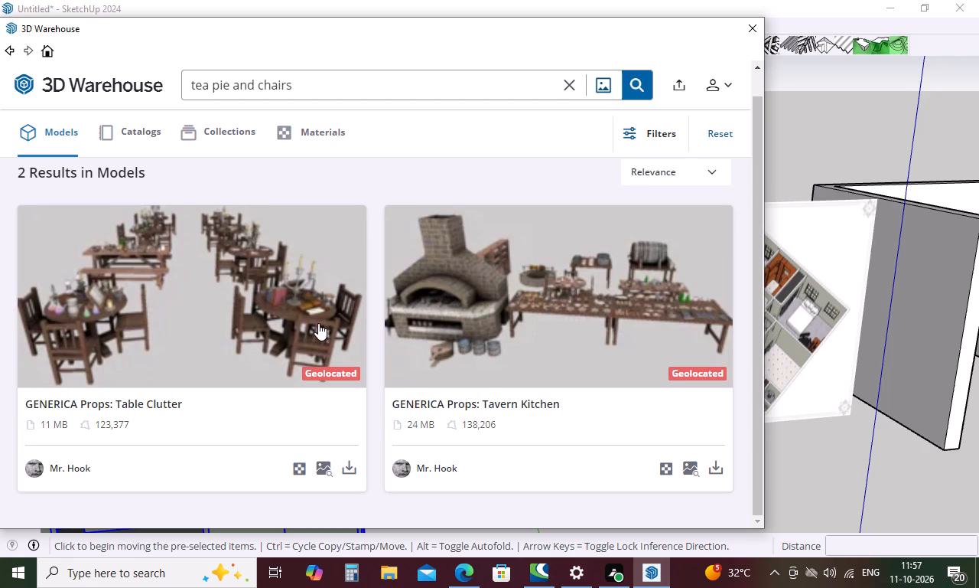
middle_drag(318, 323, 323, 283)
scroll(323, 283, up, 5)
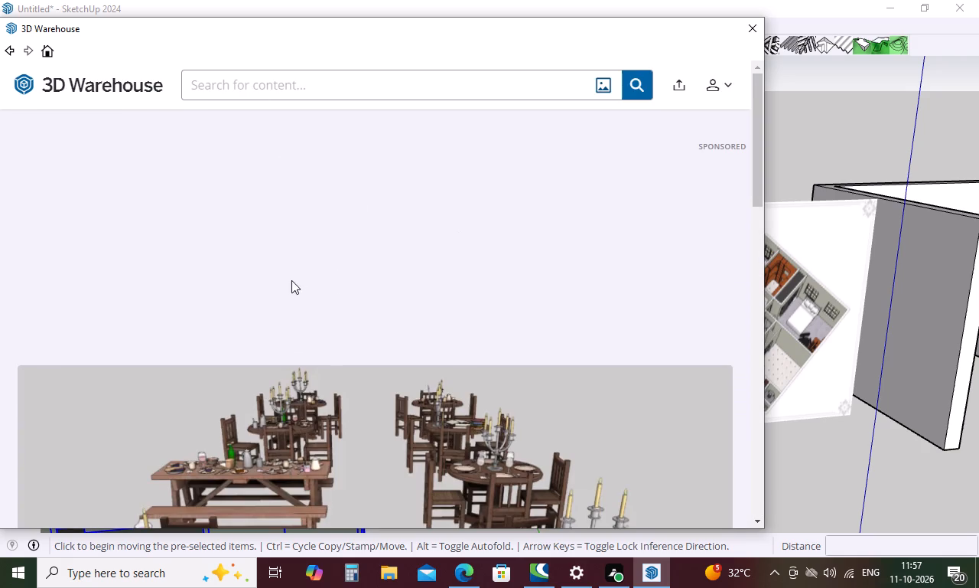
scroll(389, 297, down, 18)
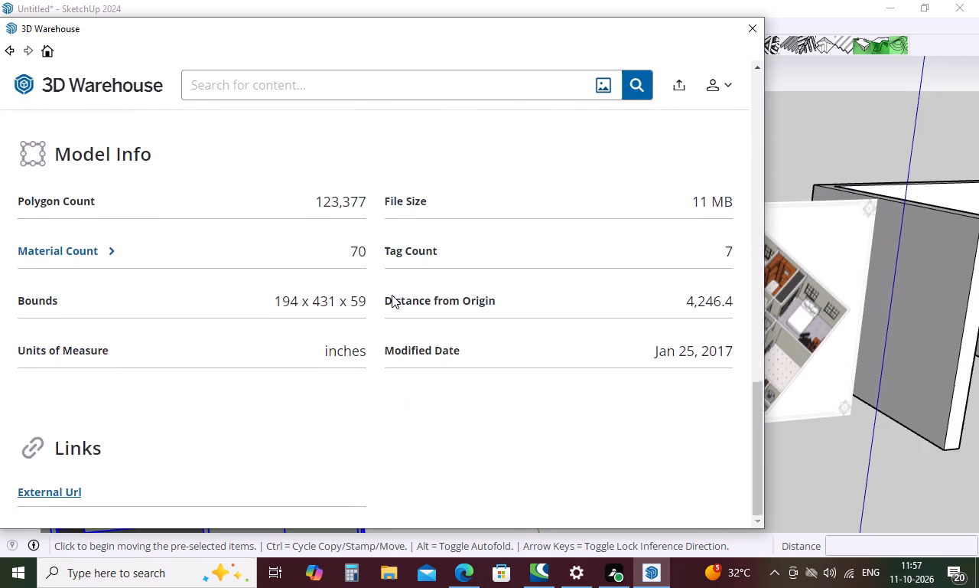
scroll(392, 295, up, 13)
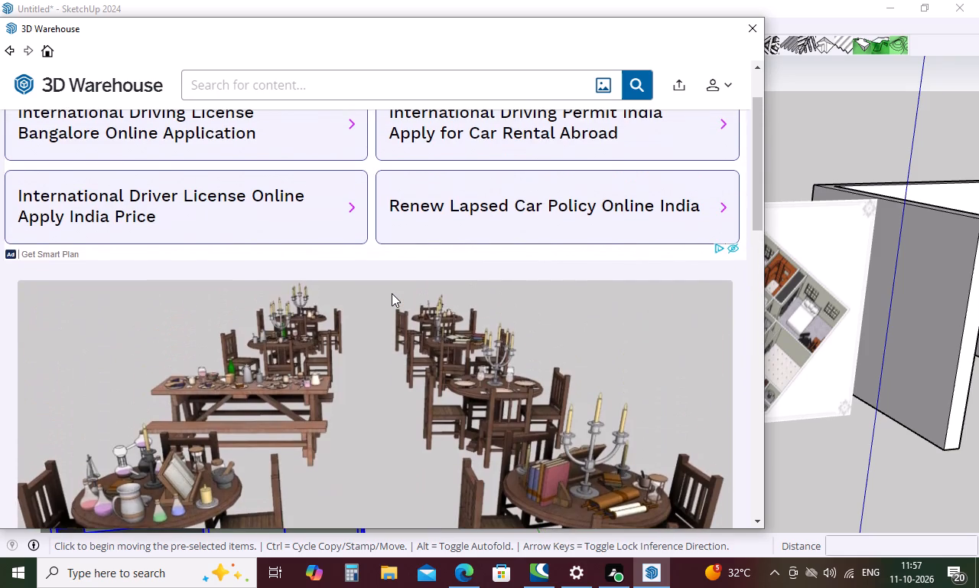
Search the 3D Warehouse models for "tea pie".
click(304, 87)
key(t)
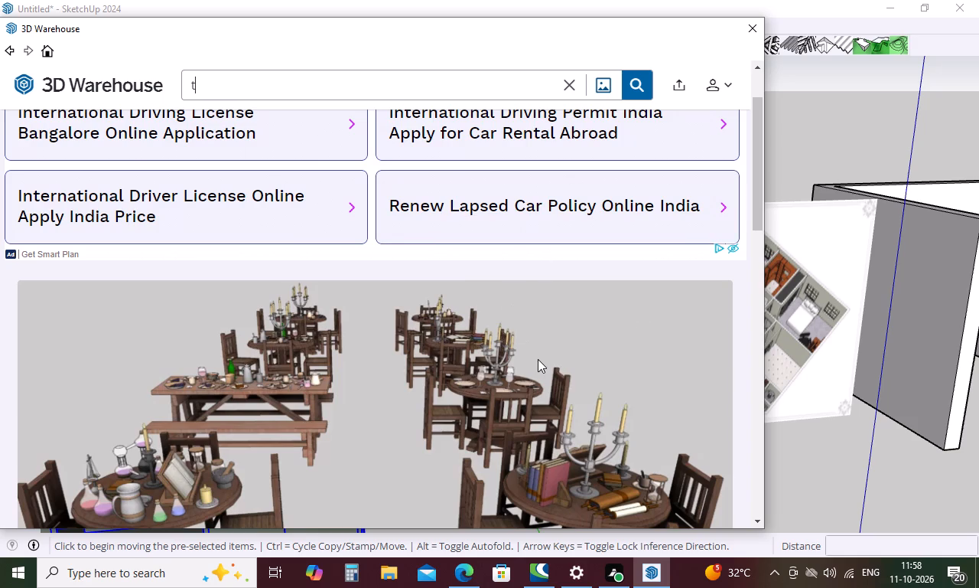
scroll(538, 359, down, 4)
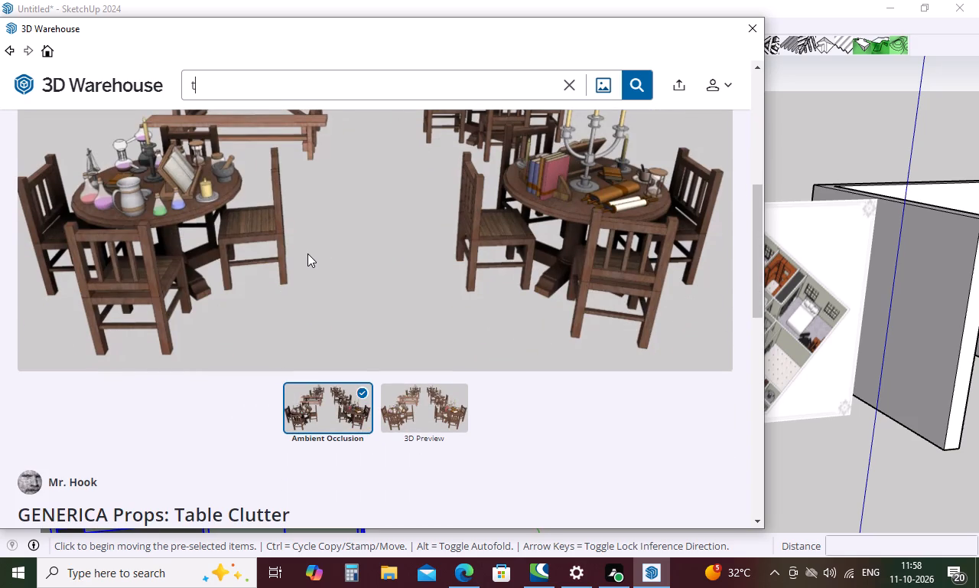
text(ea pie)
key(Return)
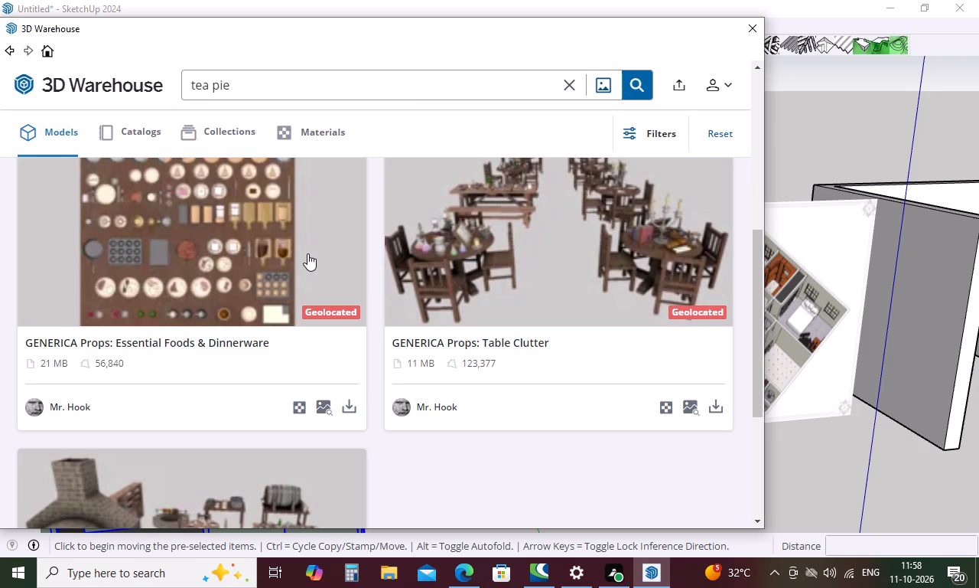
Examine the models found for "tea pie" for a small table that suits the bedroom seating in the floor plan picture.
scroll(431, 358, down, 5)
scroll(394, 325, up, 4)
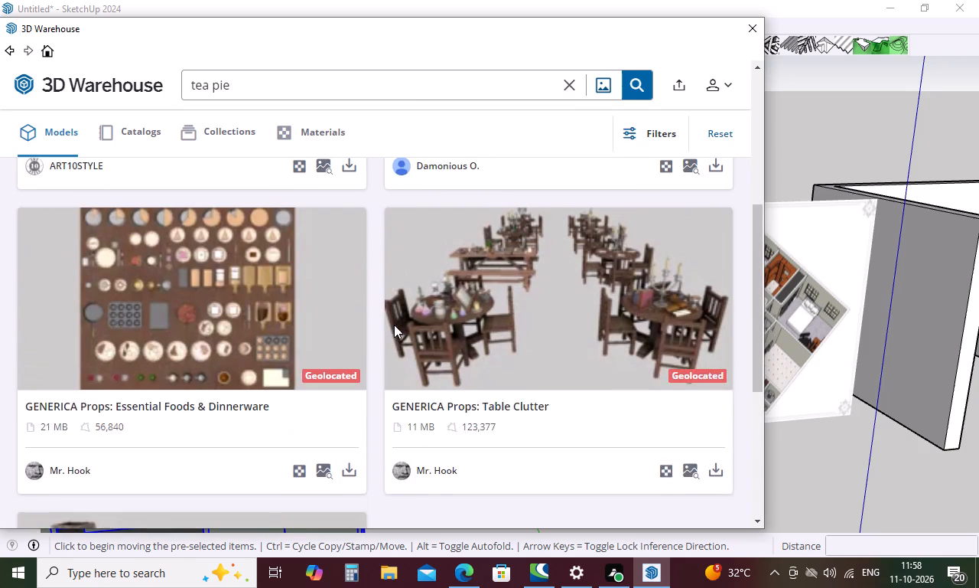
scroll(394, 325, up, 1)
scroll(393, 325, down, 4)
scroll(392, 322, up, 4)
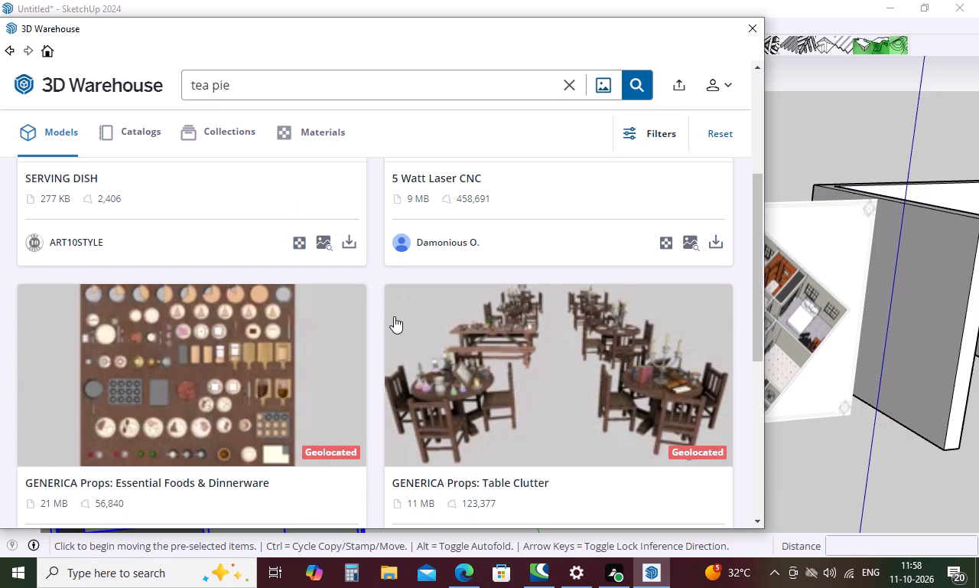
scroll(394, 316, down, 2)
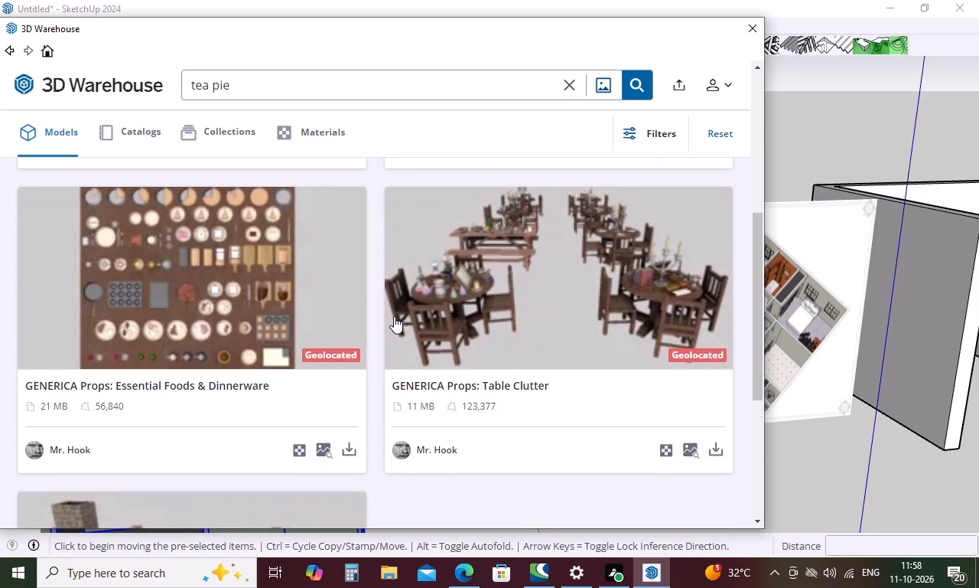
scroll(394, 316, down, 1)
scroll(394, 316, up, 3)
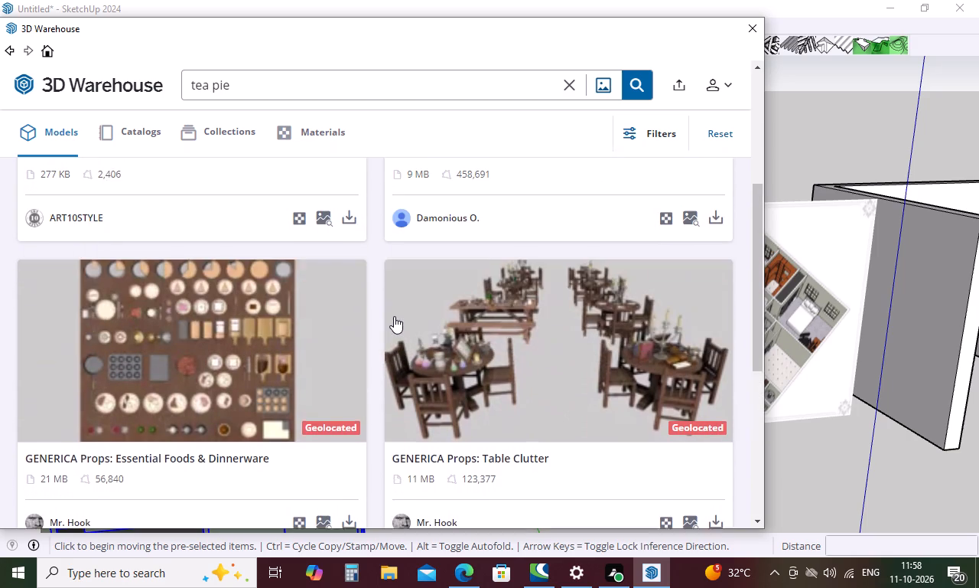
Clear the 3D Warehouse search and run it again for "tea pie".
click(254, 96)
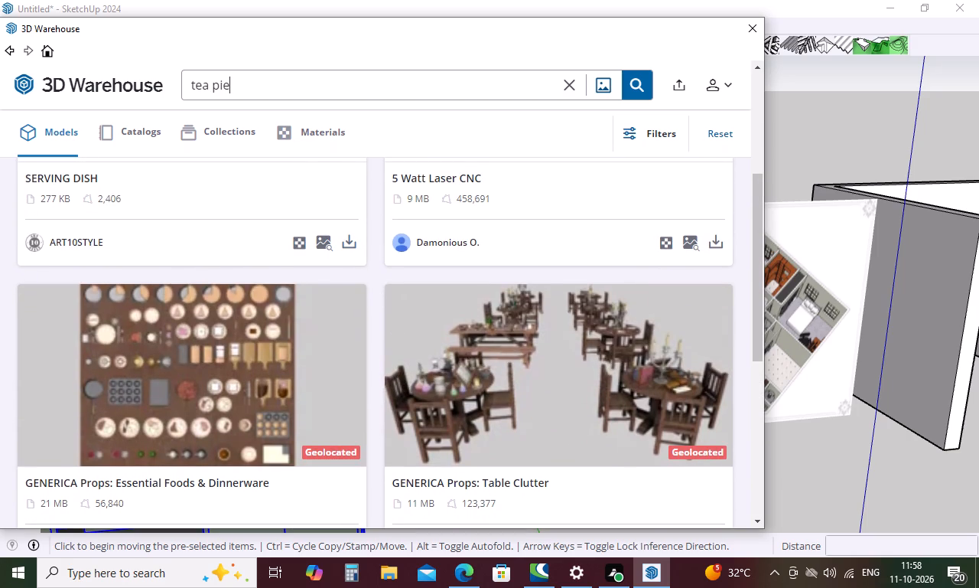
key(BackSpace)
key(BackSpace)
key(BackSpace)
key(BackSpace)
key(BackSpace)
key(BackSpace)
key(BackSpace)
key(BackSpace)
text(tea pie)
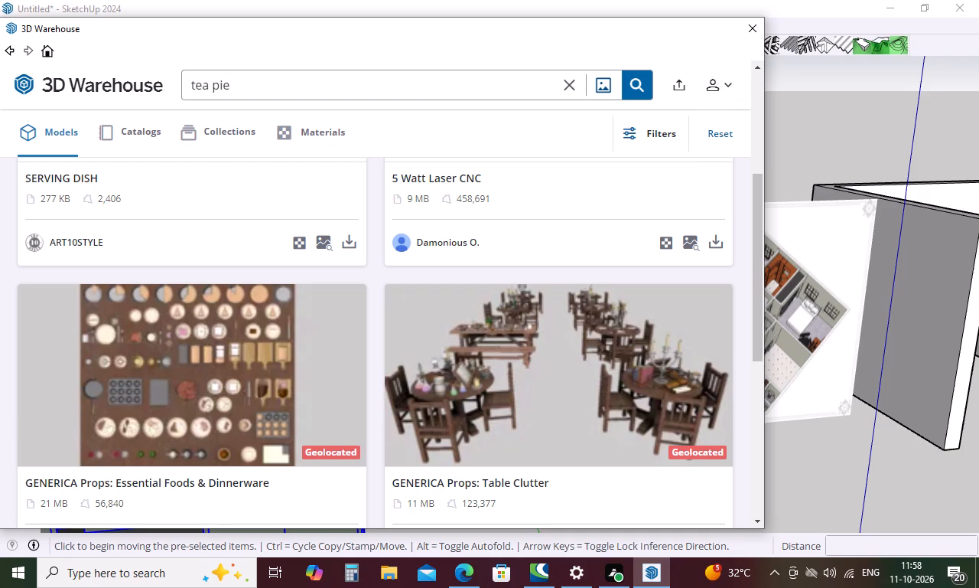
key(Return)
key(Return)
key(Return)
key(Return)
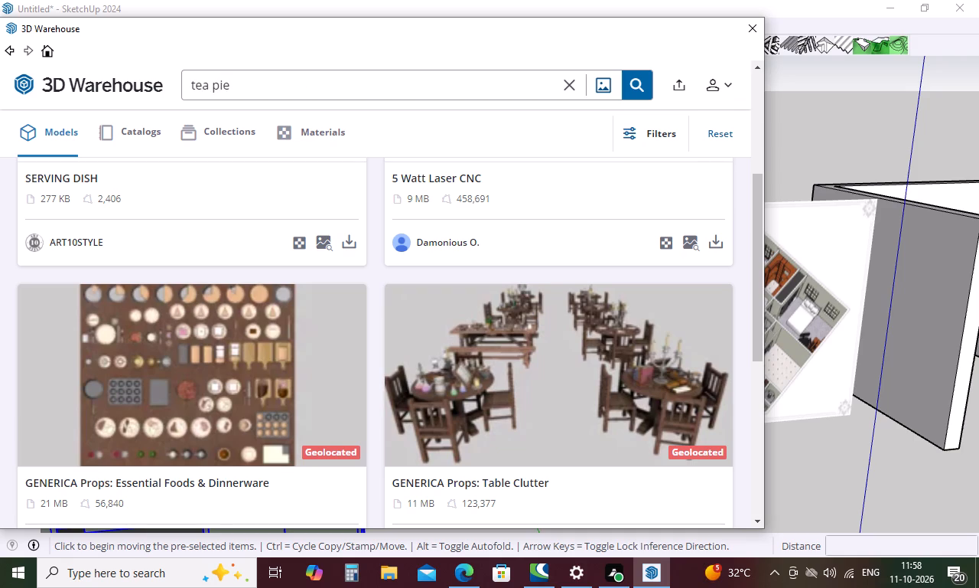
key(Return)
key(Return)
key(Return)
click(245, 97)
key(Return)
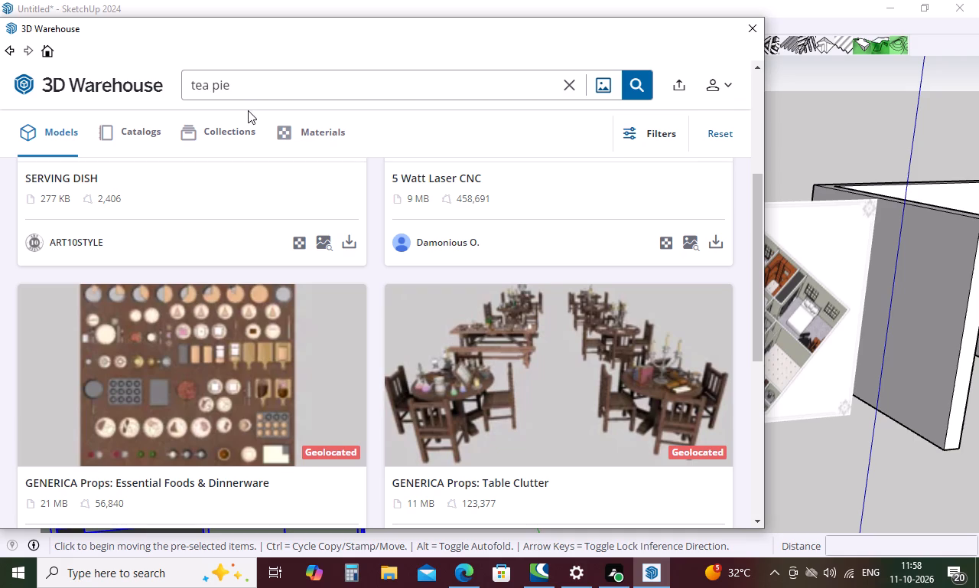
Replace the 3D Warehouse search term and search the models for "tables".
click(252, 97)
key(BackSpace)
key(BackSpace)
key(BackSpace)
key(BackSpace)
key(BackSpace)
key(BackSpace)
key(BackSpace)
key(BackSpace)
key(BackSpace)
key(BackSpace)
key(BackSpace)
key(BackSpace)
key(BackSpace)
text(tables)
key(Return)
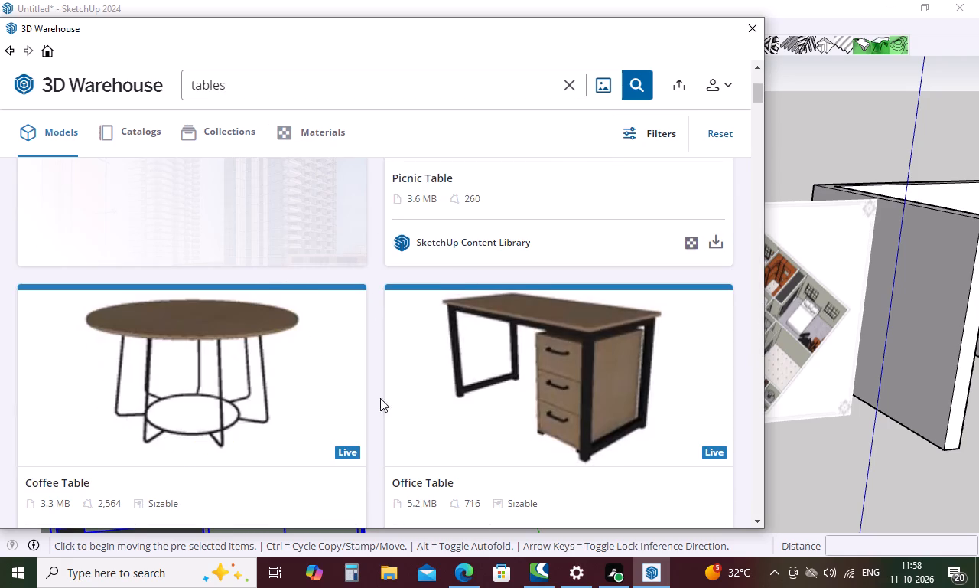
Look through the models found for "tables" for one that suits the rooms in the floor plan picture.
scroll(556, 367, down, 4)
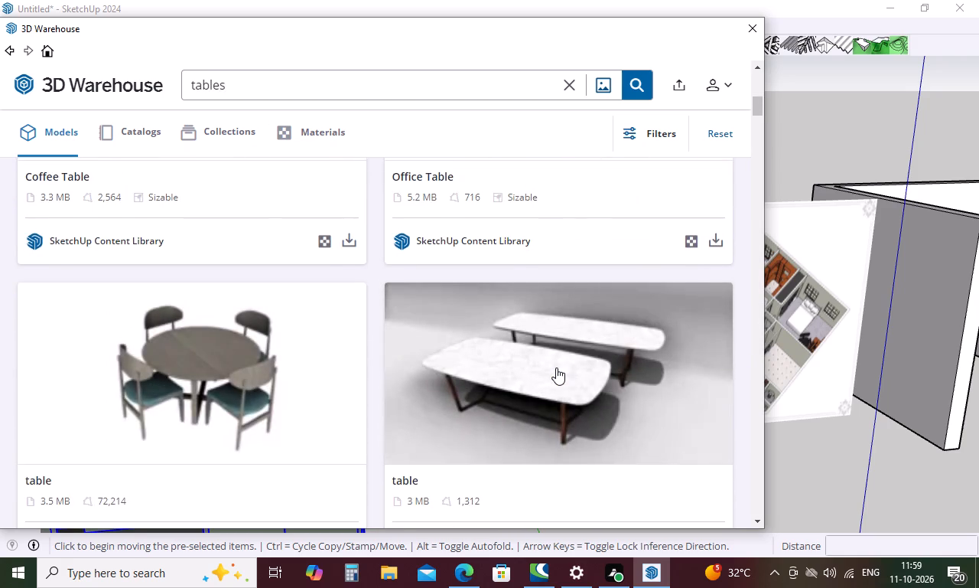
scroll(556, 367, up, 6)
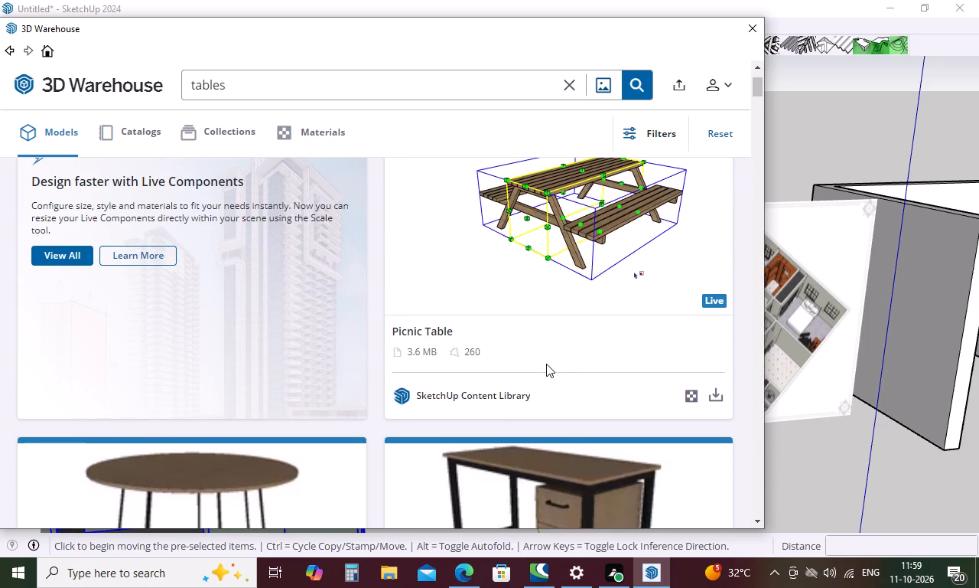
scroll(551, 358, up, 4)
scroll(551, 358, down, 7)
scroll(551, 358, up, 8)
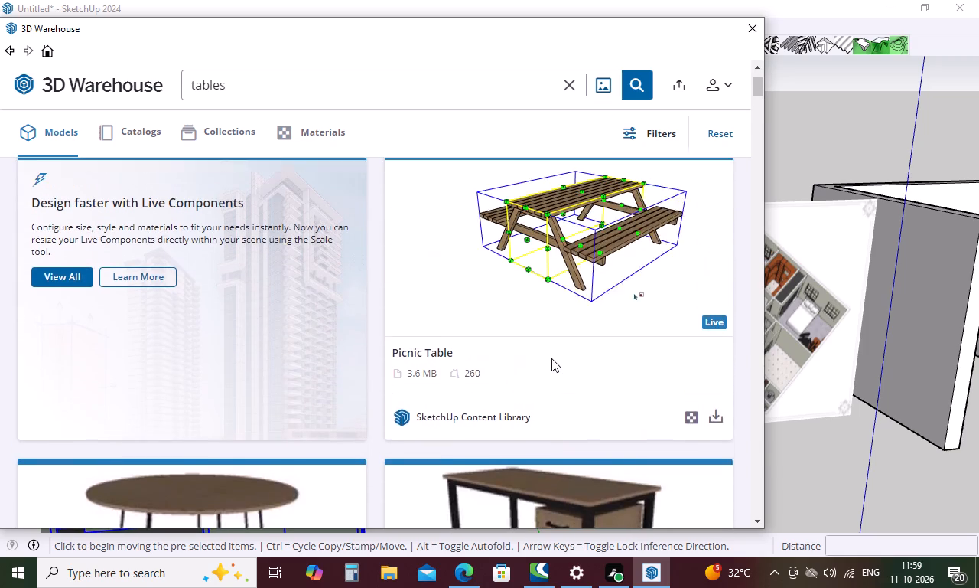
scroll(551, 358, up, 8)
scroll(551, 358, down, 9)
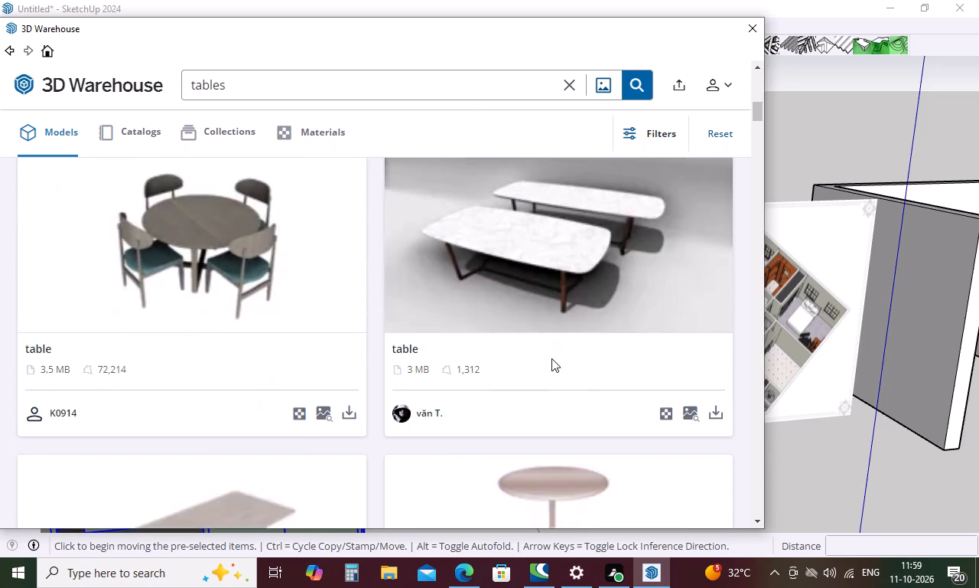
scroll(551, 358, down, 20)
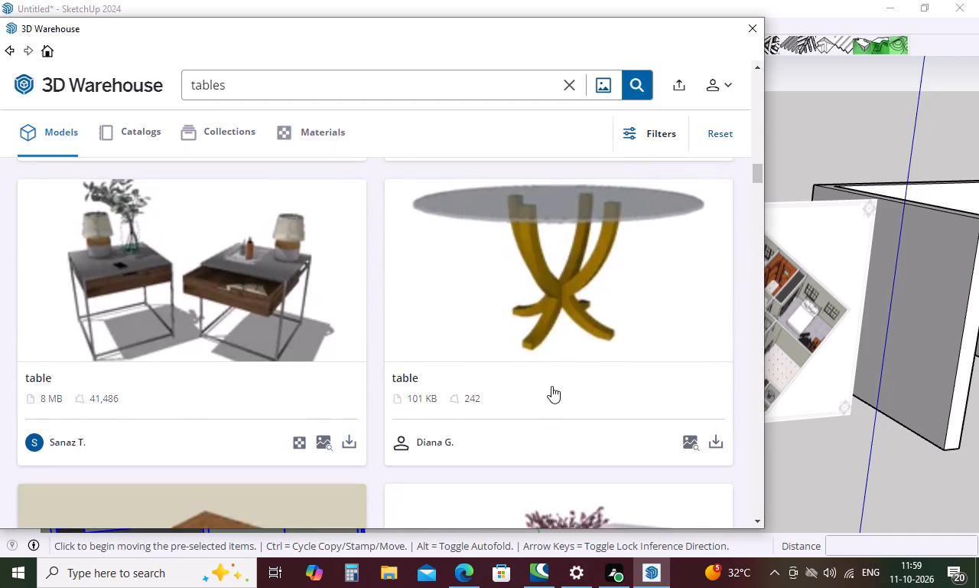
scroll(551, 386, up, 1)
scroll(551, 386, down, 4)
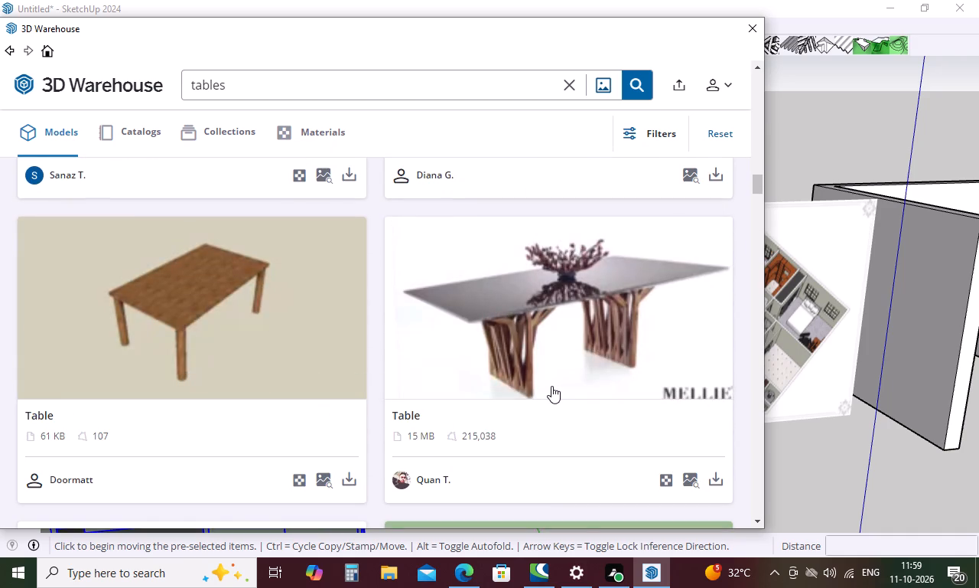
scroll(551, 386, down, 8)
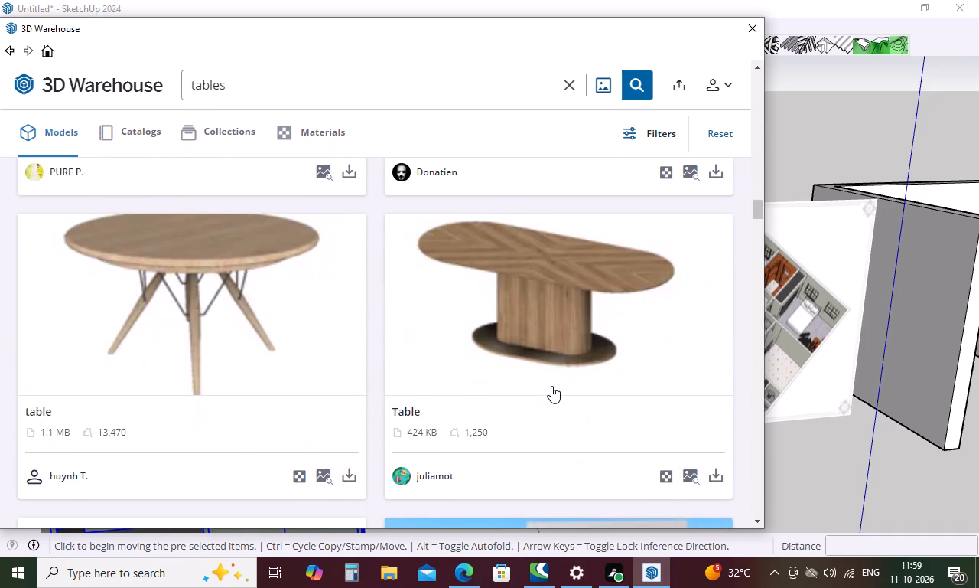
scroll(551, 386, down, 13)
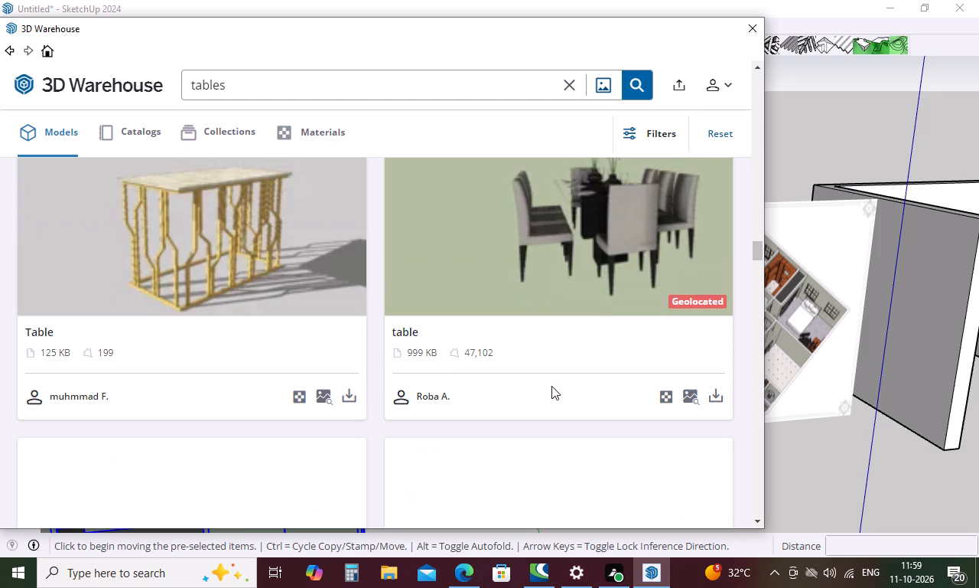
scroll(547, 383, down, 4)
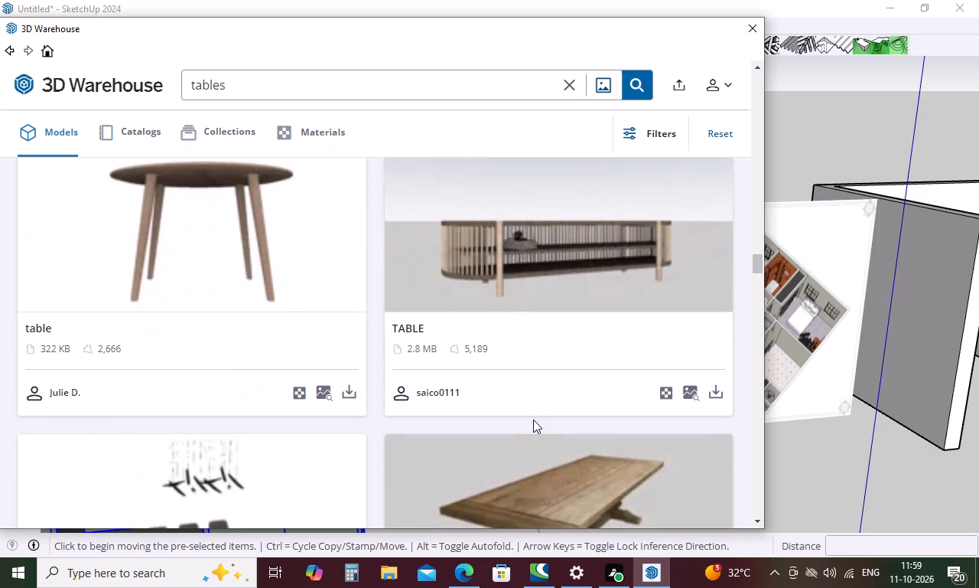
scroll(530, 390, down, 8)
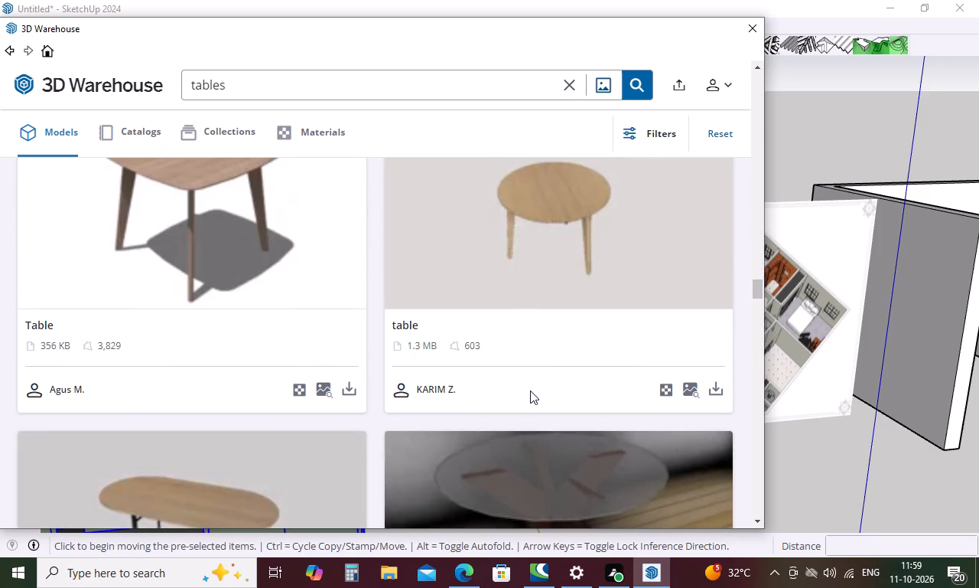
scroll(530, 390, down, 6)
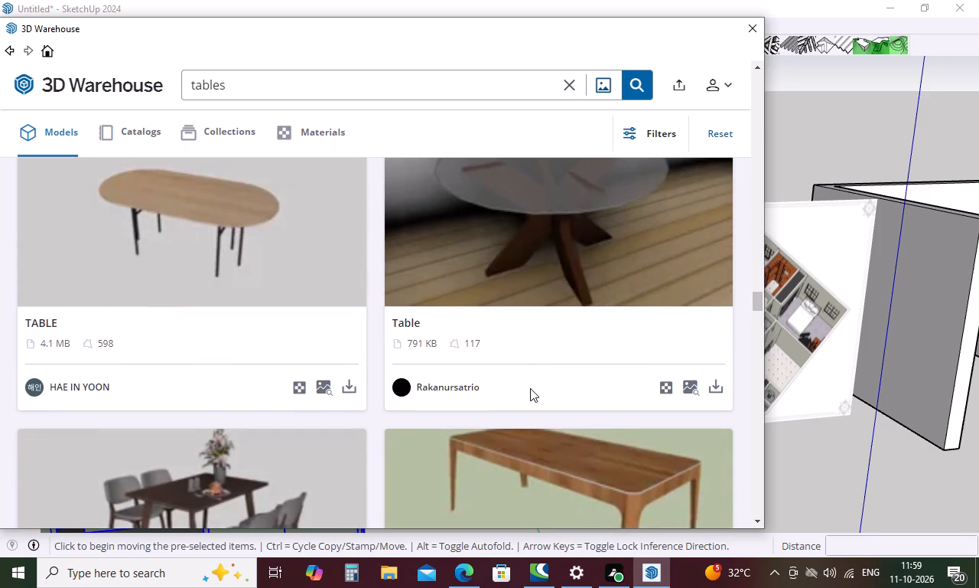
scroll(530, 388, down, 12)
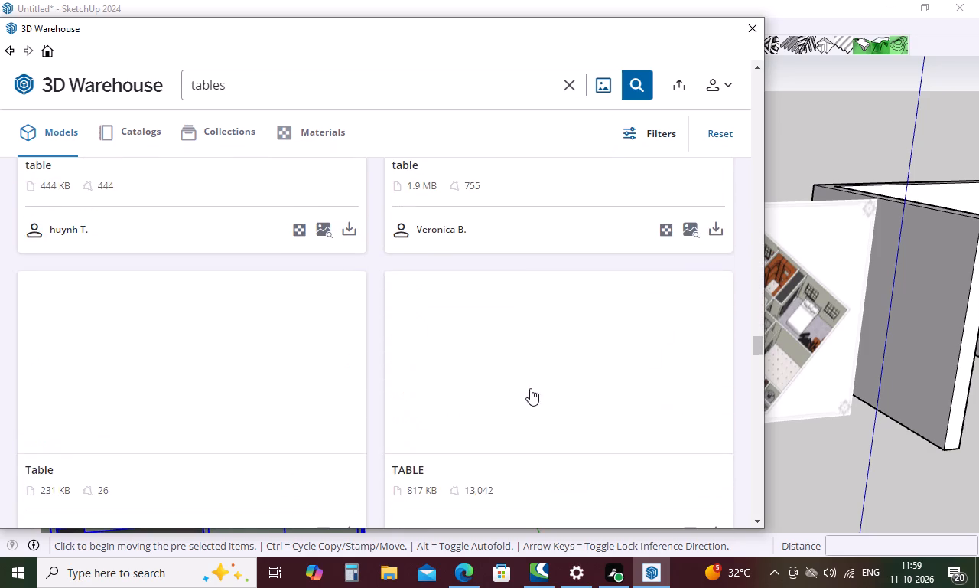
scroll(530, 373, down, 4)
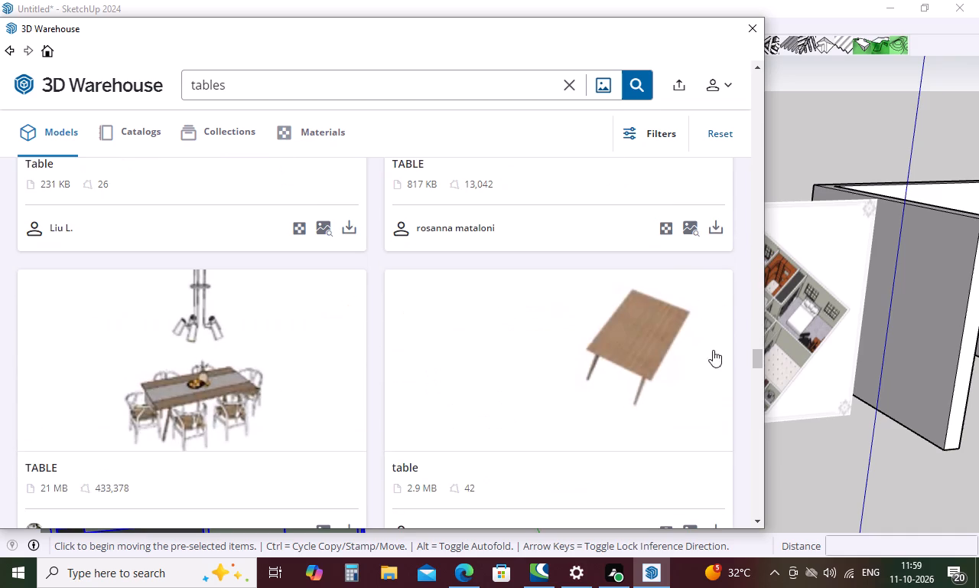
scroll(499, 416, down, 5)
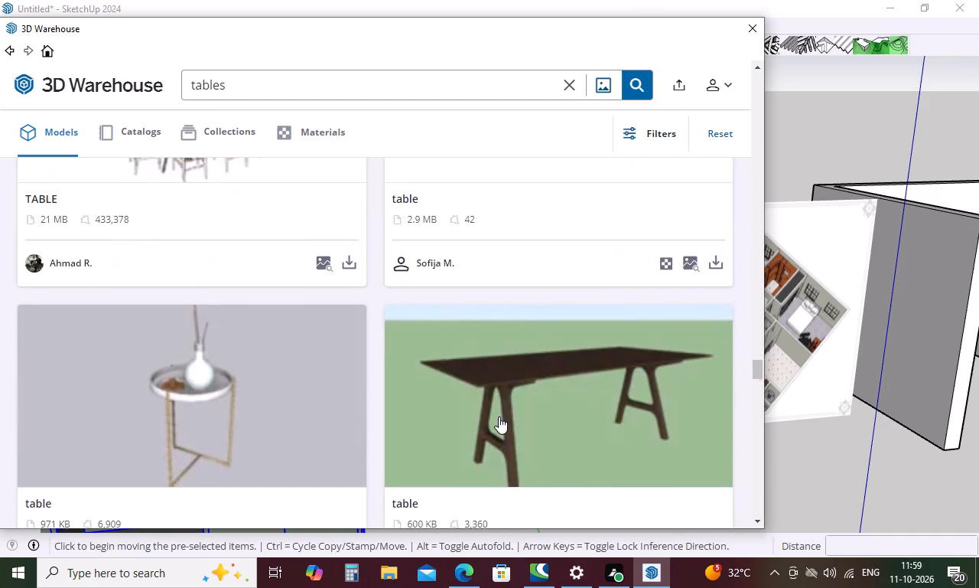
scroll(499, 416, down, 14)
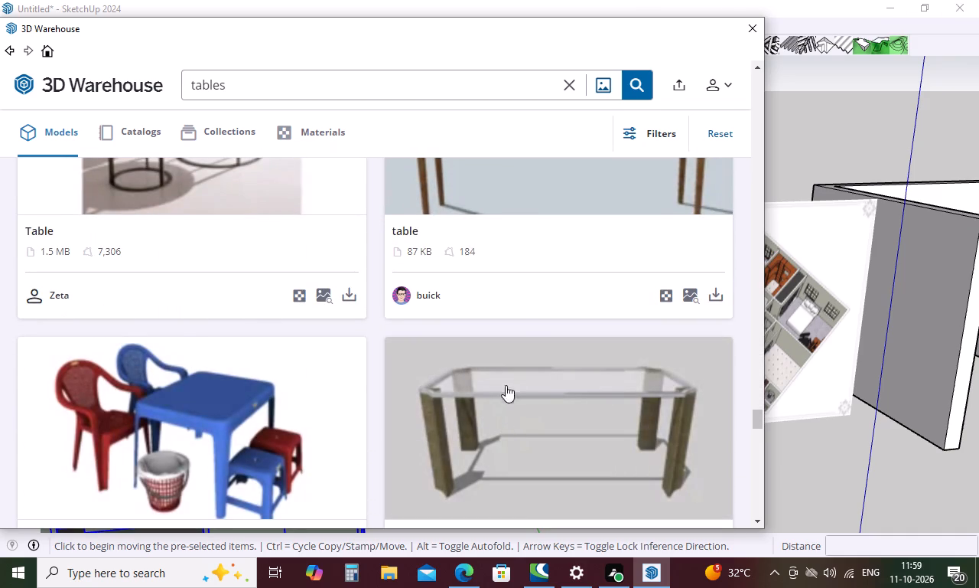
scroll(546, 281, up, 4)
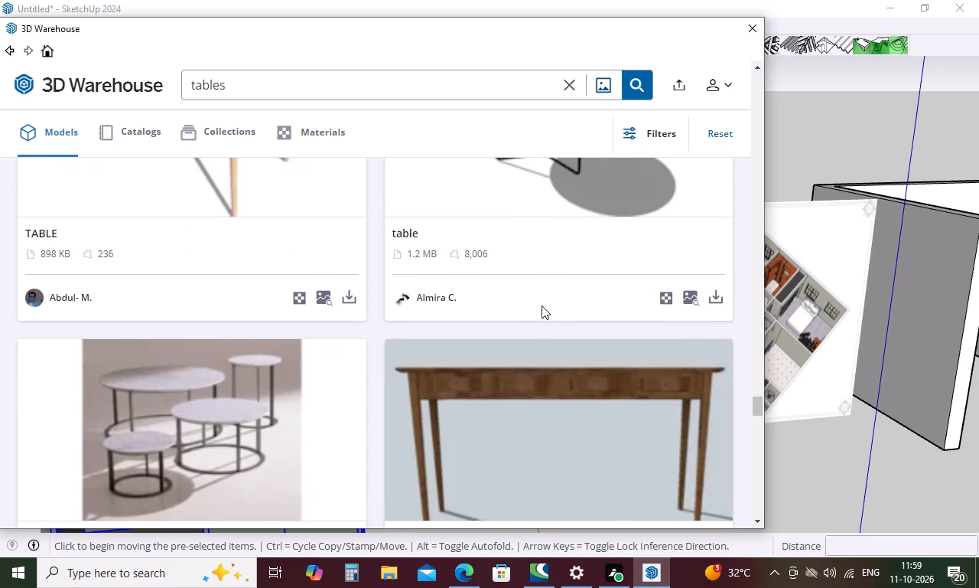
scroll(543, 312, down, 6)
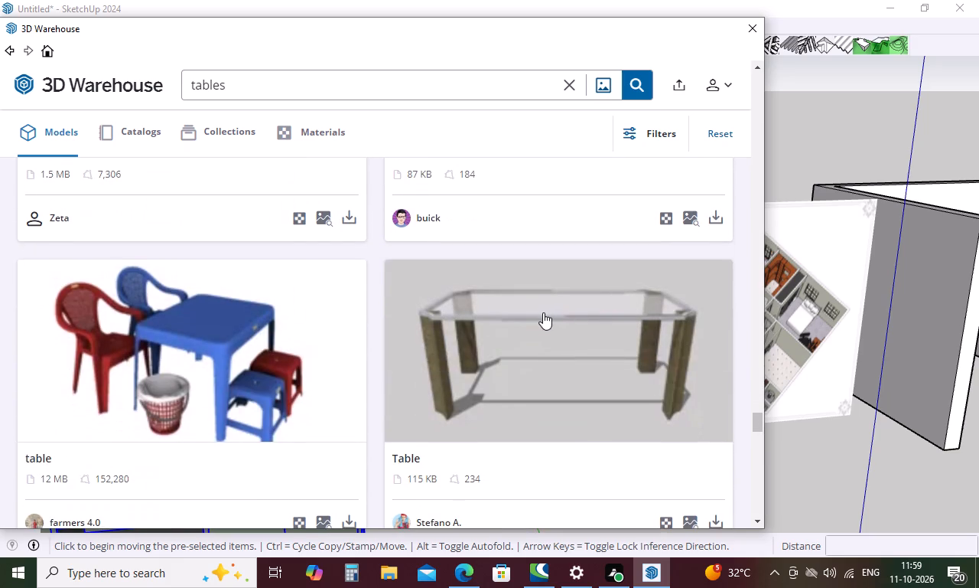
scroll(543, 312, down, 7)
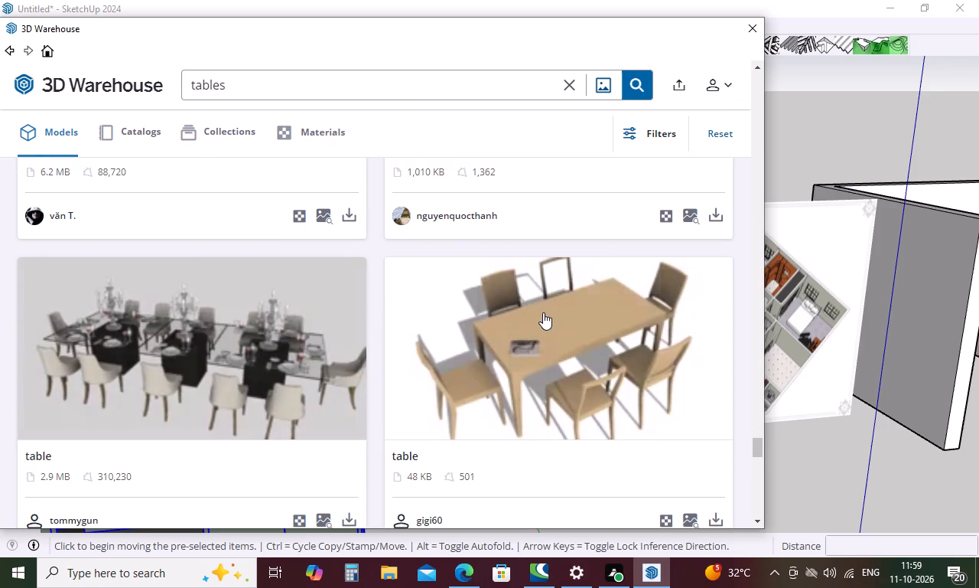
scroll(543, 312, down, 5)
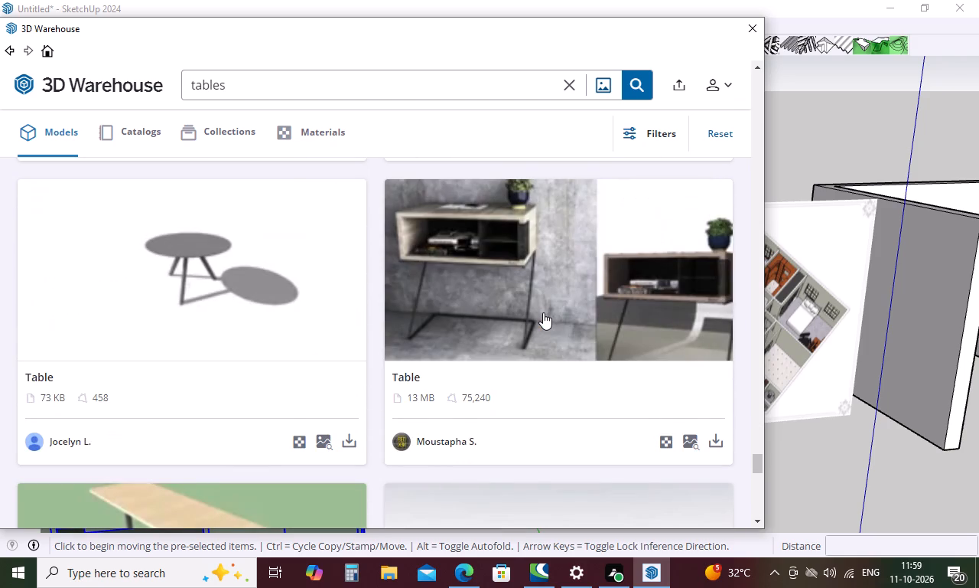
scroll(543, 312, down, 8)
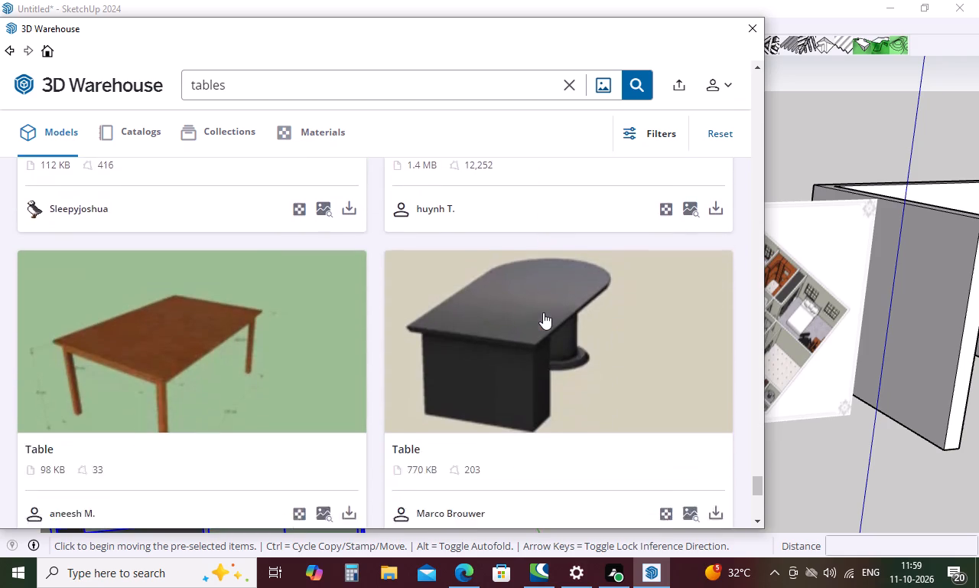
scroll(543, 312, down, 5)
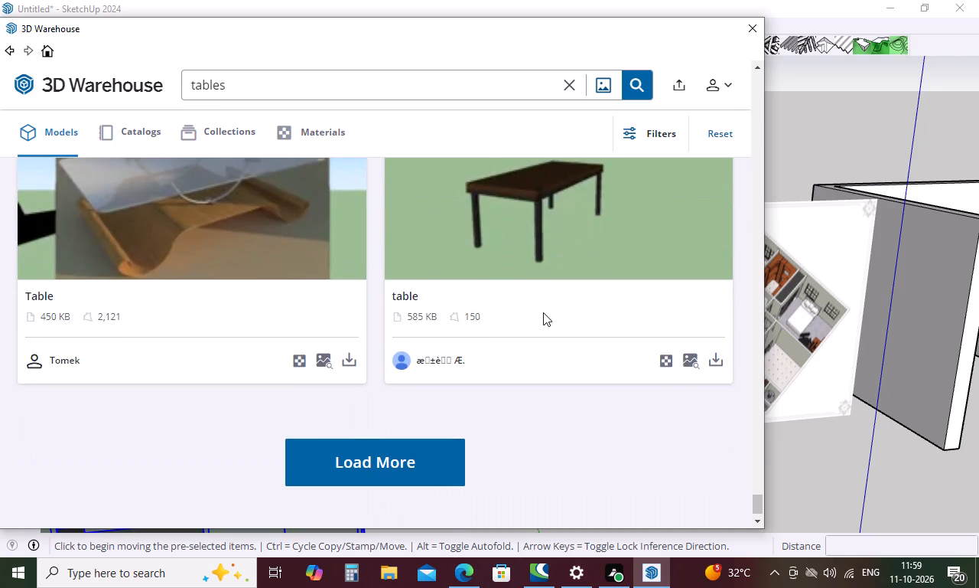
scroll(543, 312, down, 4)
Load the 770 KB black "Table" with one rounded end directly into the model and place it behind the sliding-door wardrobe and the bed.
scroll(543, 312, up, 6)
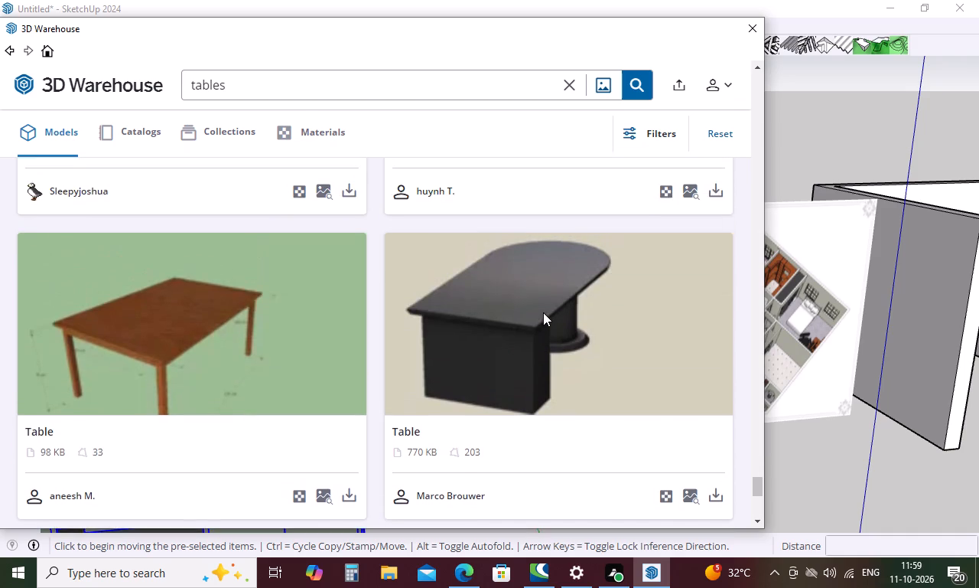
scroll(543, 312, up, 5)
scroll(543, 312, down, 7)
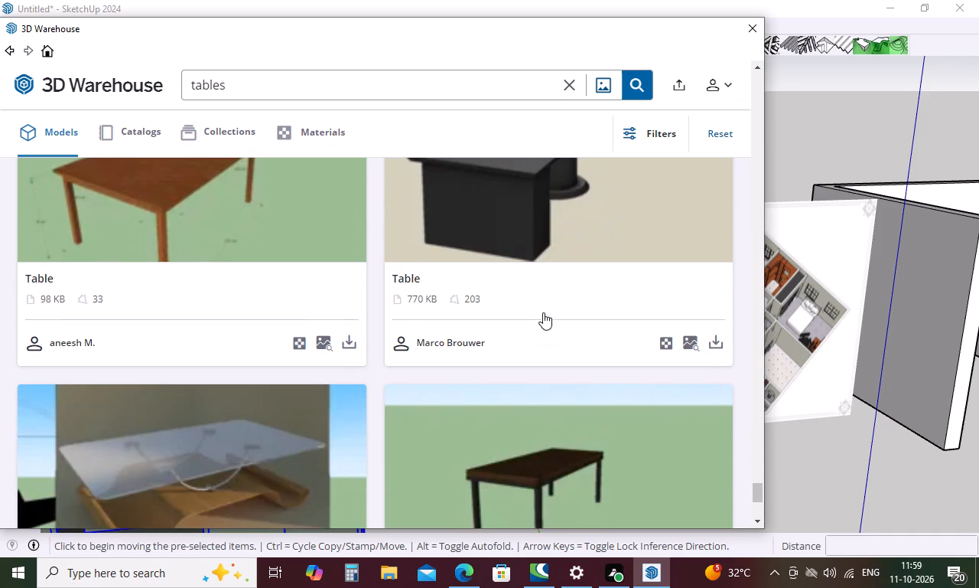
click(708, 342)
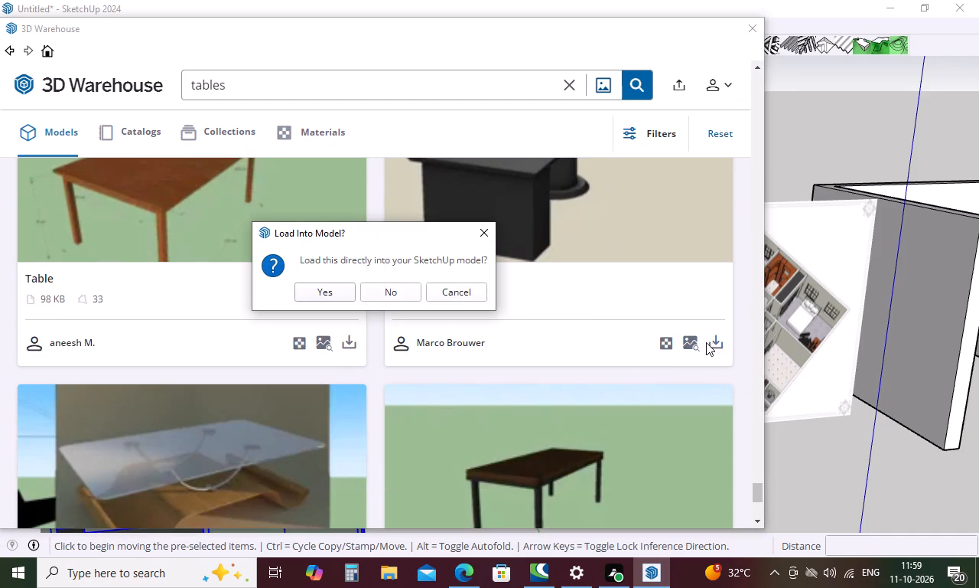
click(326, 286)
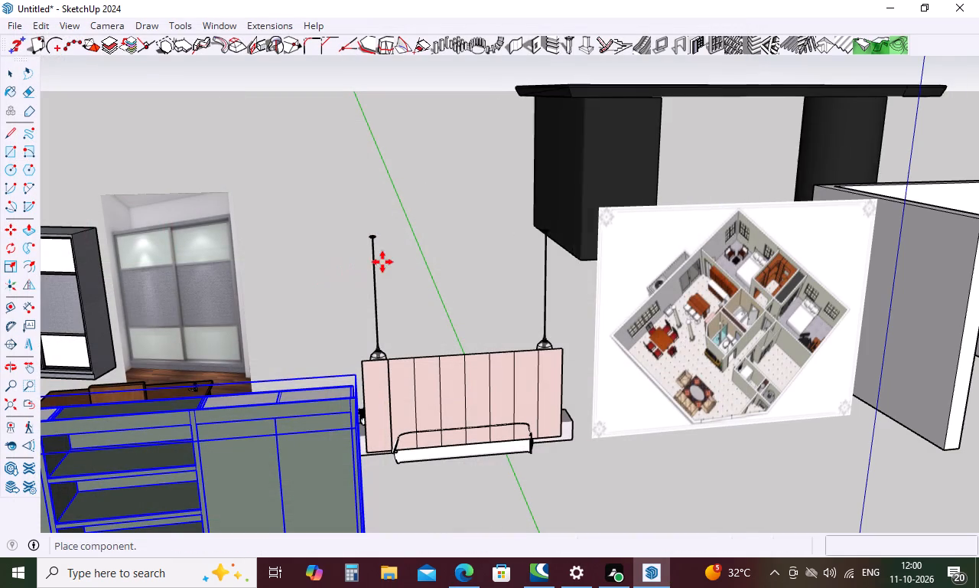
scroll(439, 254, down, 5)
middle_drag(439, 254, 432, 503)
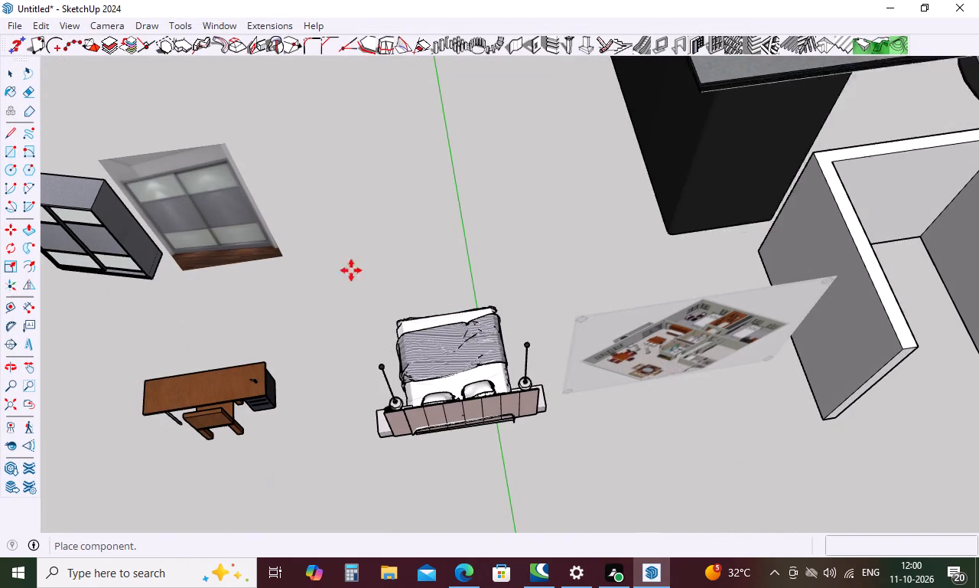
scroll(238, 295, down, 18)
scroll(238, 295, down, 6)
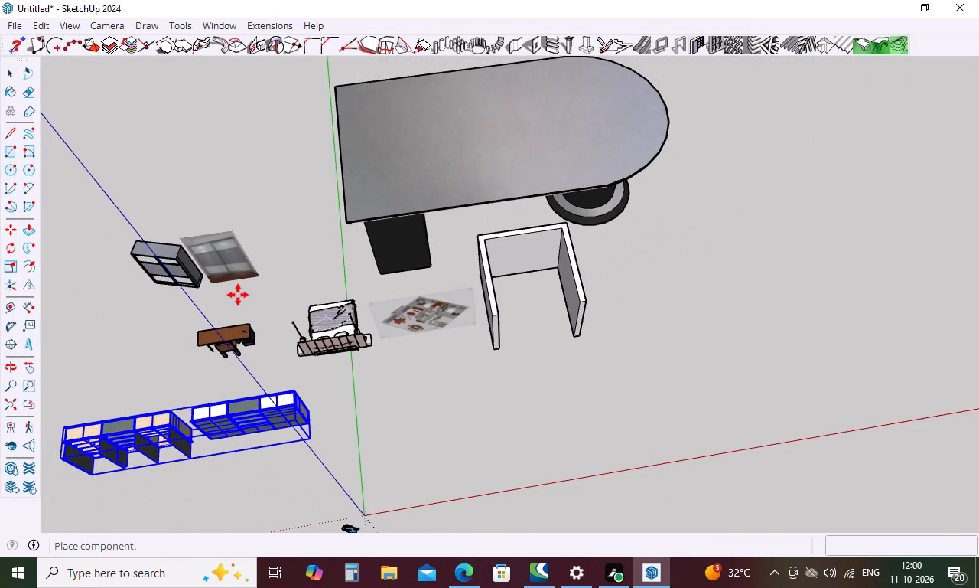
click(80, 240)
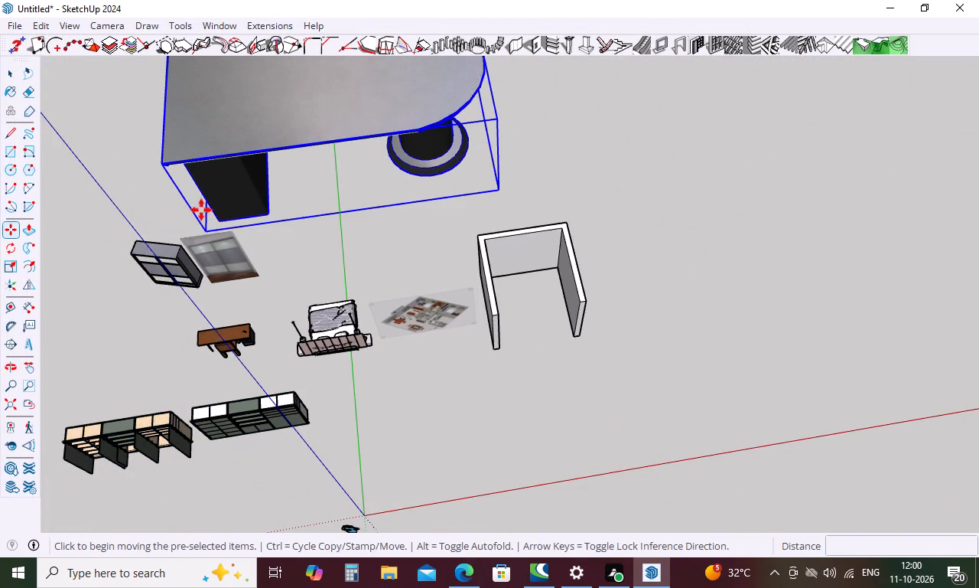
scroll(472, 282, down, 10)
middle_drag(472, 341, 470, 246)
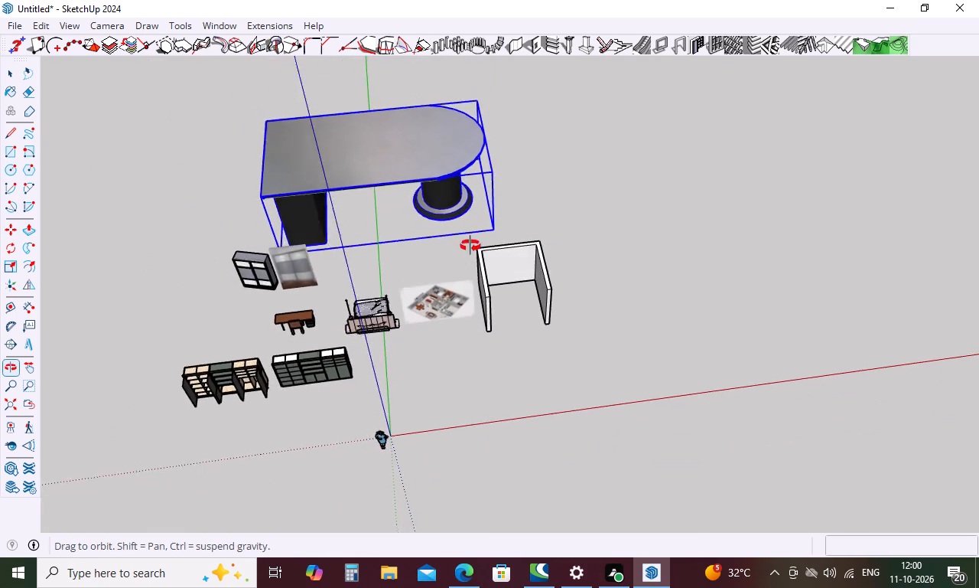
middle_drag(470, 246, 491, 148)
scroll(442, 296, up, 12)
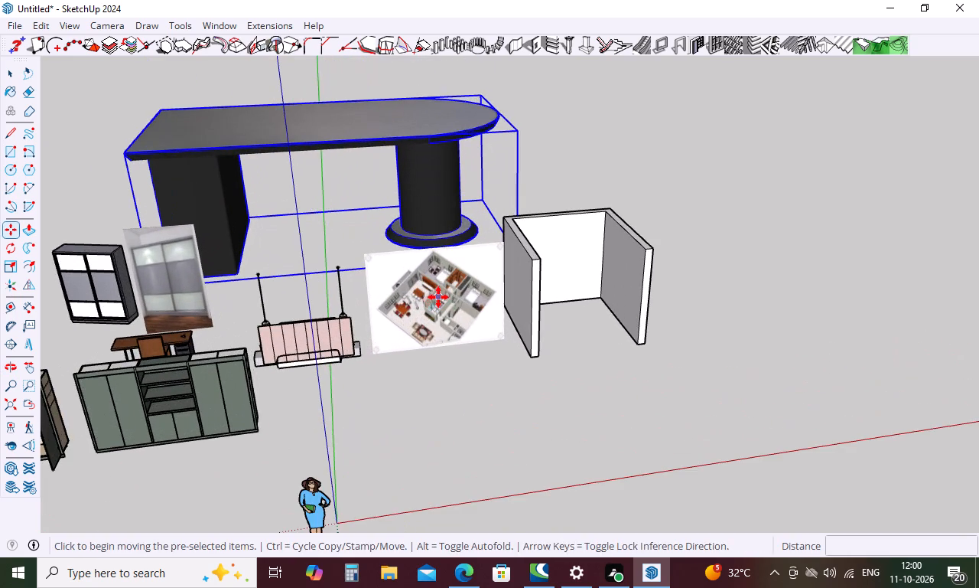
Examine the furniture in the rooms of the floor plan picture to see which pieces are still needed.
scroll(438, 297, up, 14)
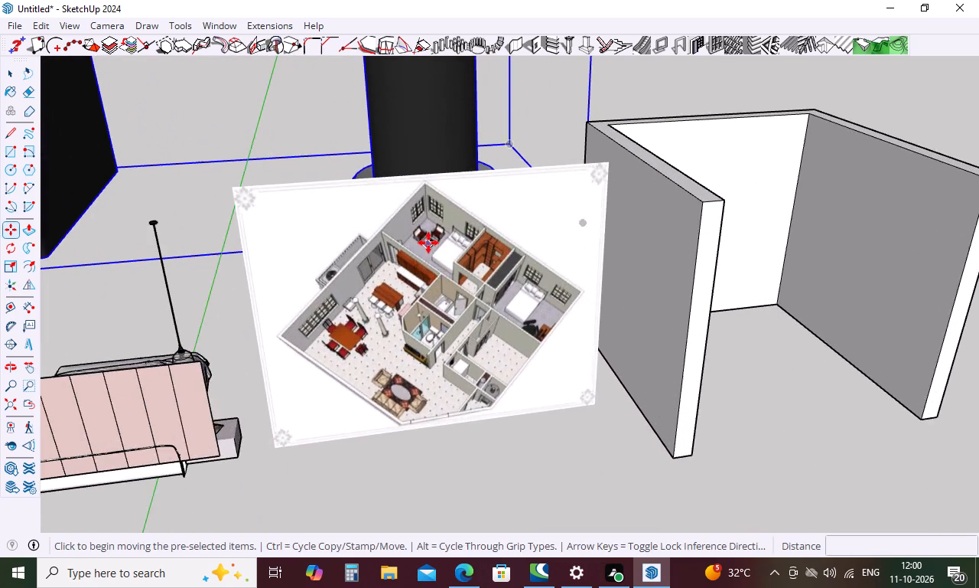
scroll(428, 243, up, 3)
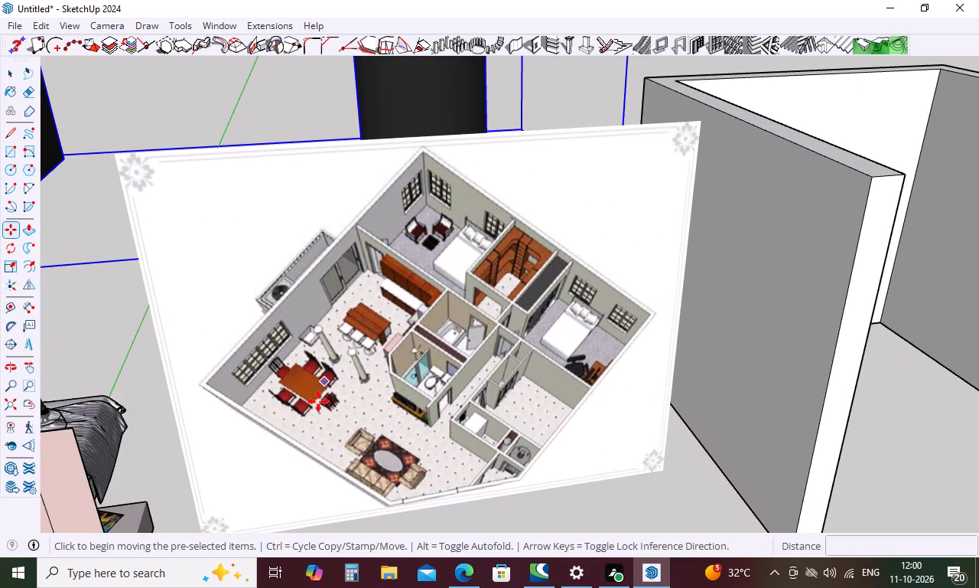
scroll(379, 418, down, 9)
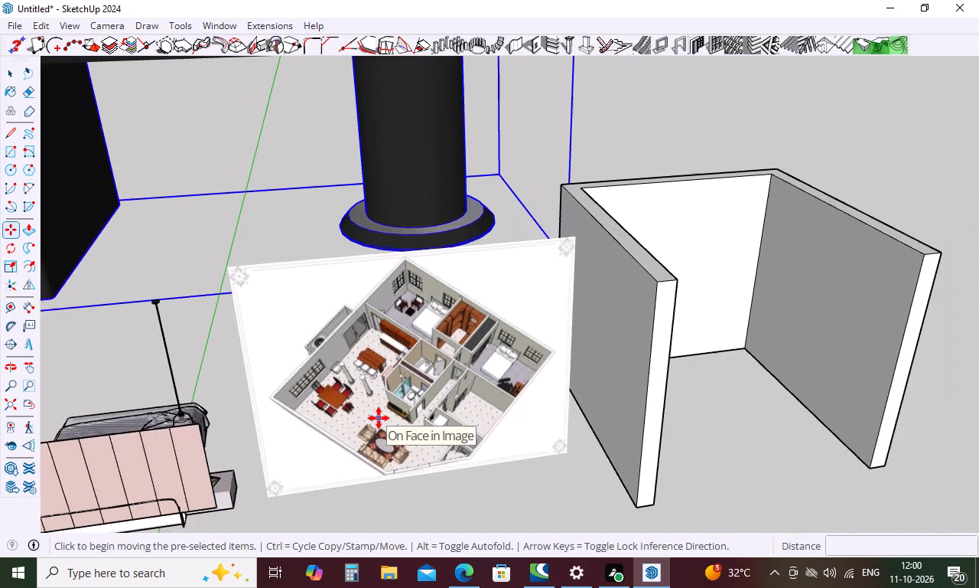
scroll(379, 418, down, 11)
scroll(380, 417, up, 6)
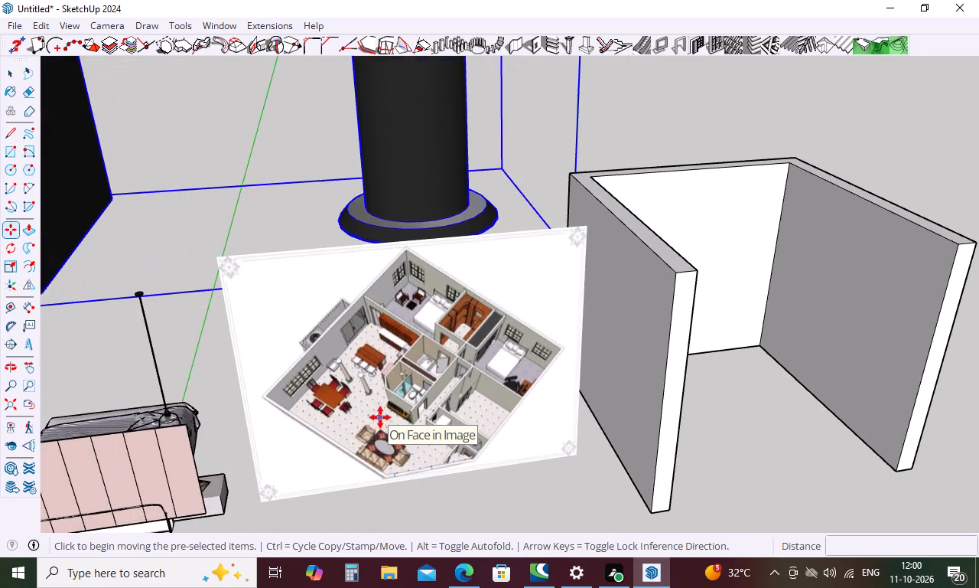
scroll(389, 351, up, 12)
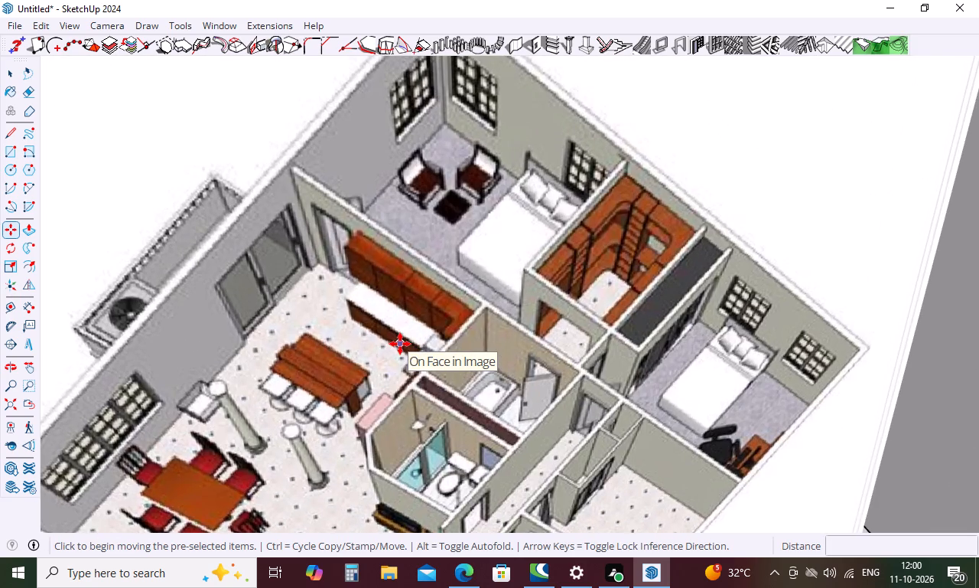
middle_drag(400, 343, 430, 273)
scroll(430, 273, down, 4)
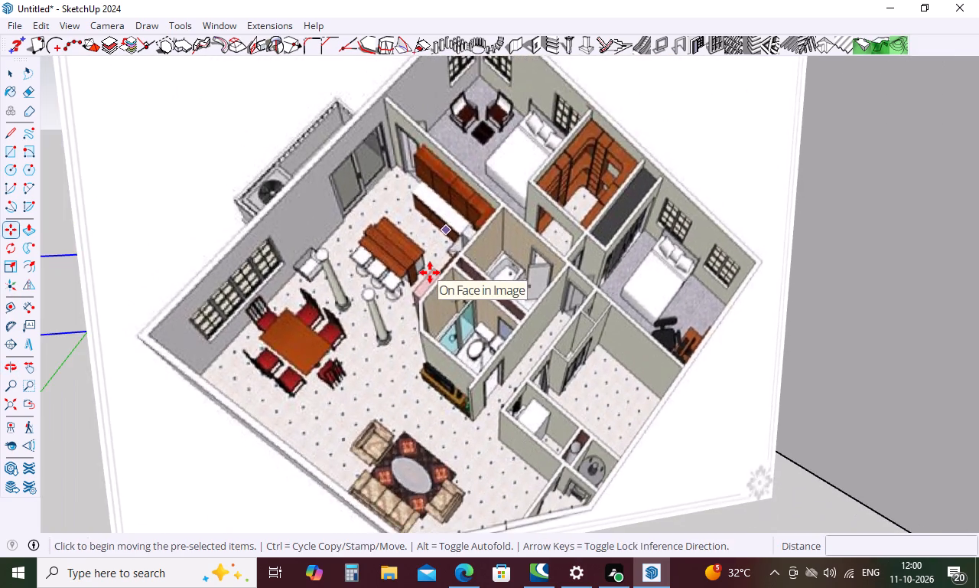
scroll(430, 273, down, 9)
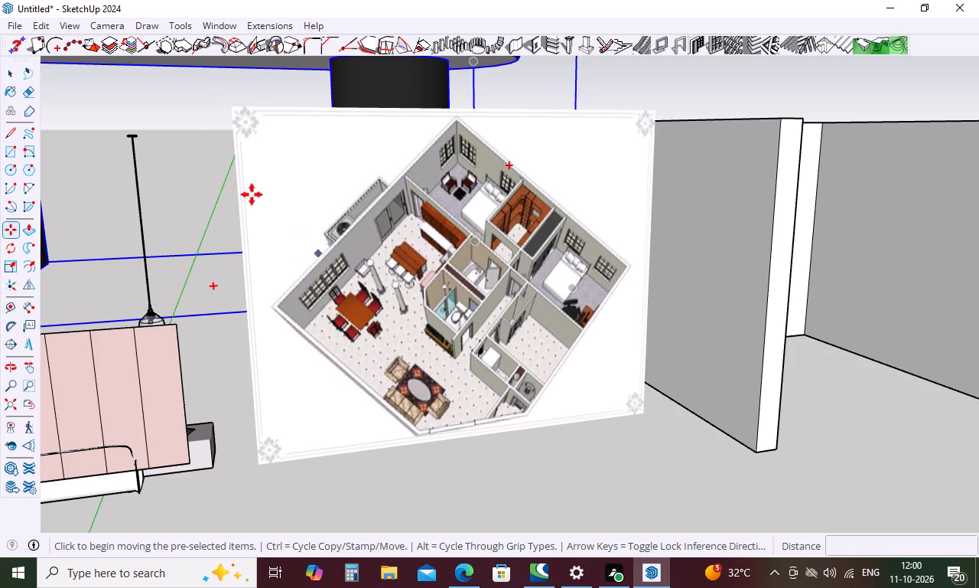
Open the 3D Warehouse and clear the "tables" search term.
click(231, 28)
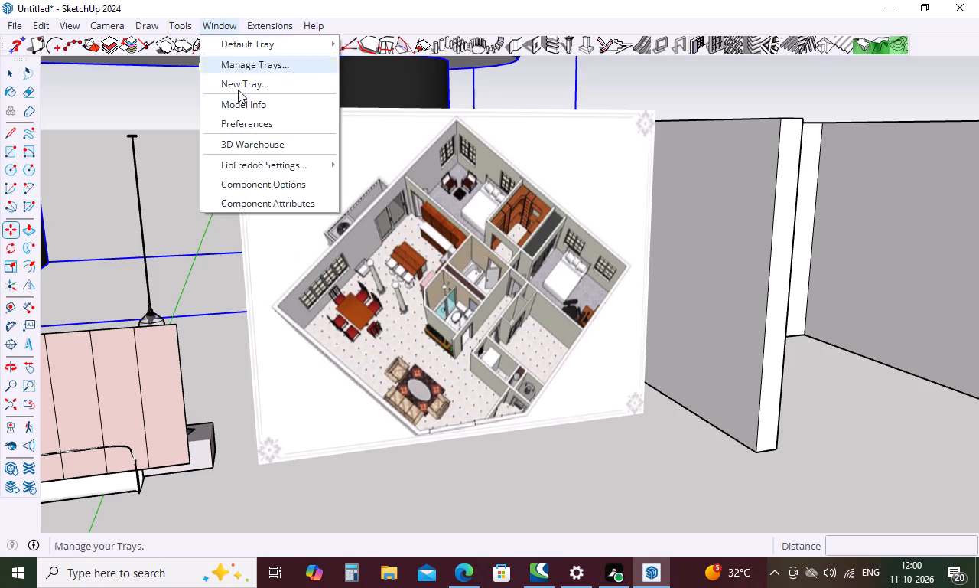
click(253, 139)
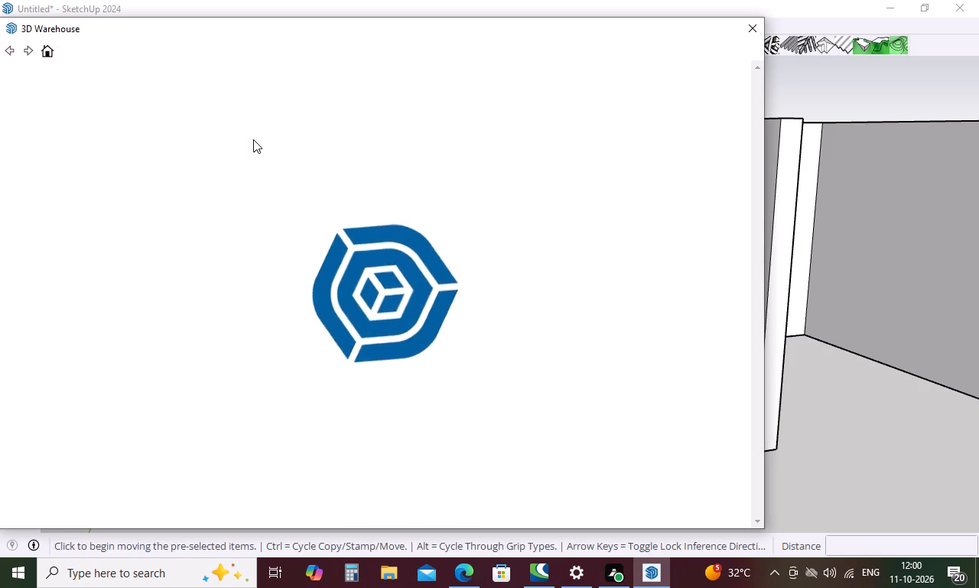
click(289, 78)
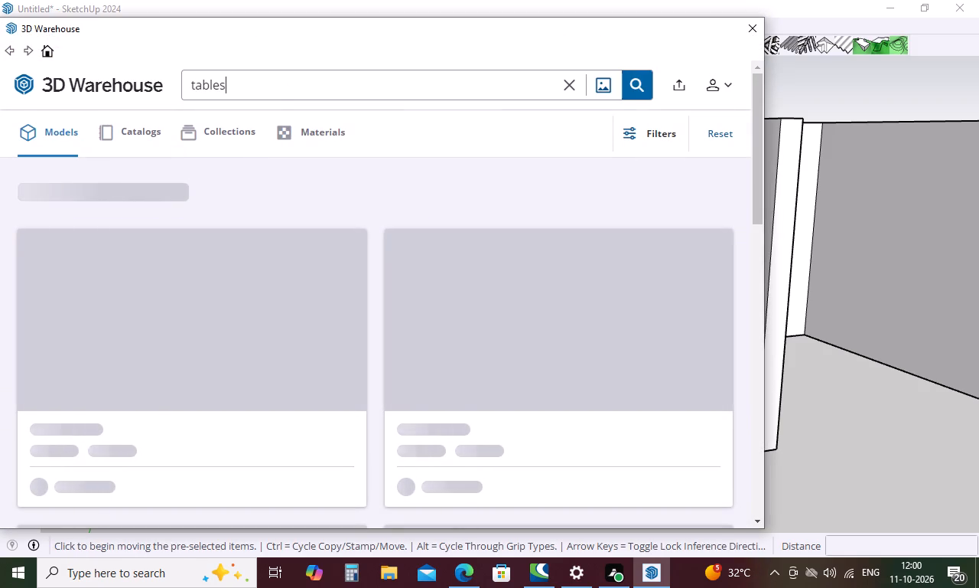
key(BackSpace)
key(BackSpace)
key(BackSpace)
key(BackSpace)
key(BackSpace)
key(BackSpace)
key(BackSpace)
key(BackSpace)
key(BackSpace)
key(BackSpace)
key(BackSpace)
key(BackSpace)
key(BackSpace)
key(BackSpace)
key(BackSpace)
key(BackSpace)
key(BackSpace)
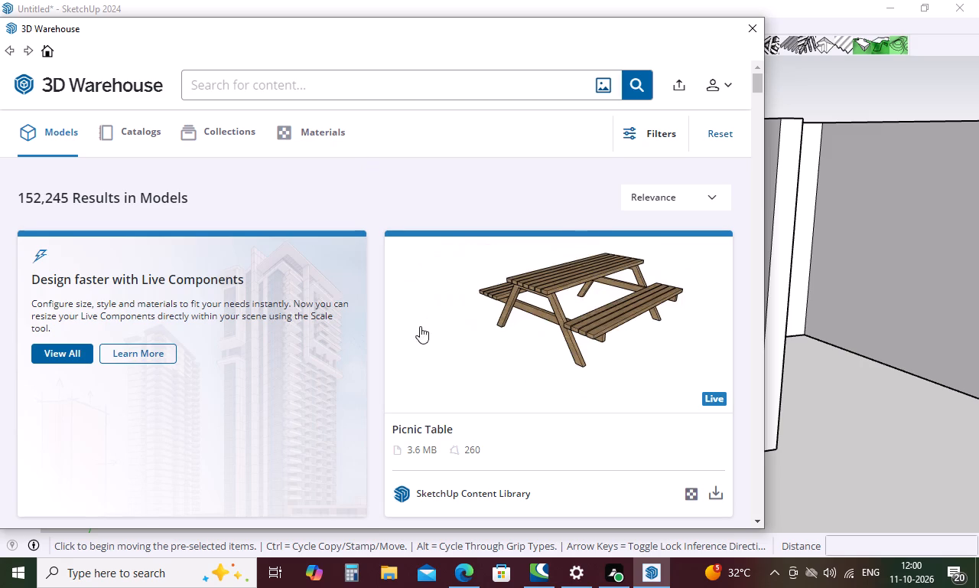
Load the 3.3 MB round live "Coffee Table" directly into the model and place it between the sliding-door wardrobe and the bed.
scroll(466, 279, down, 5)
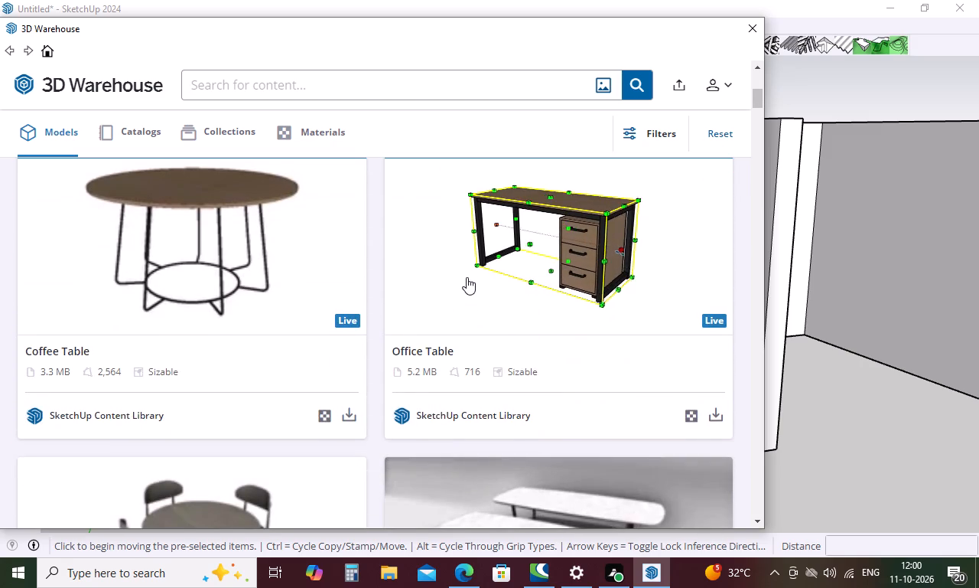
scroll(467, 277, down, 3)
scroll(468, 276, up, 6)
scroll(468, 276, down, 2)
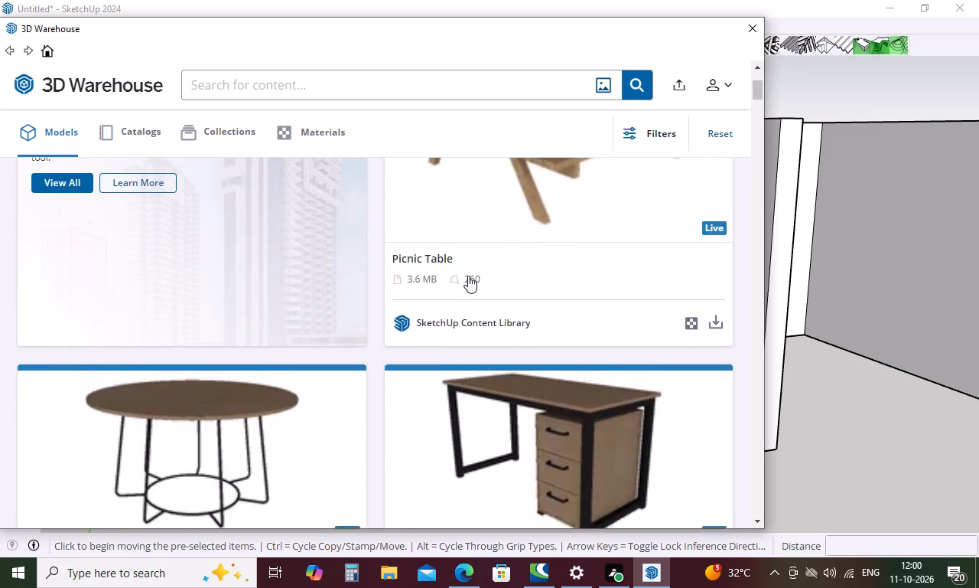
click(343, 493)
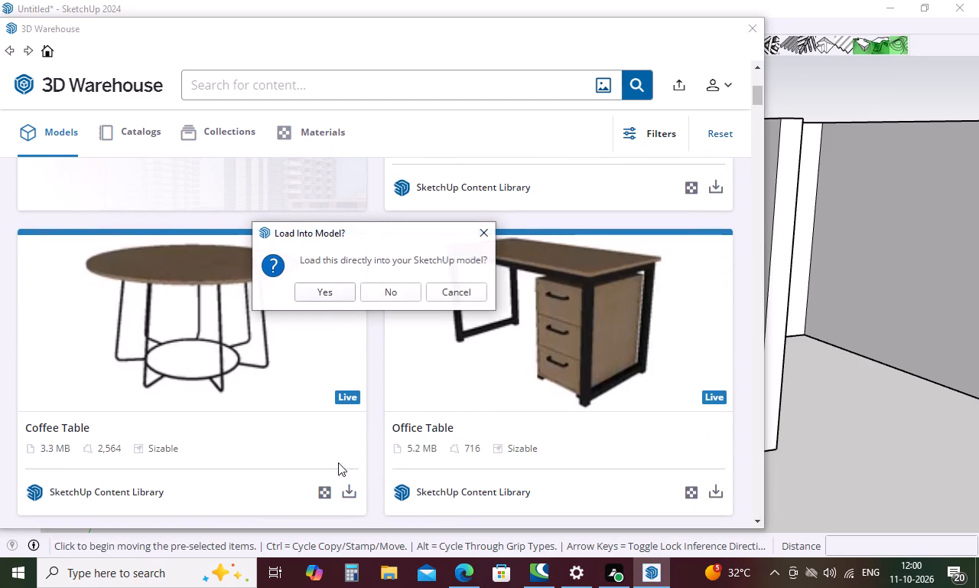
click(336, 293)
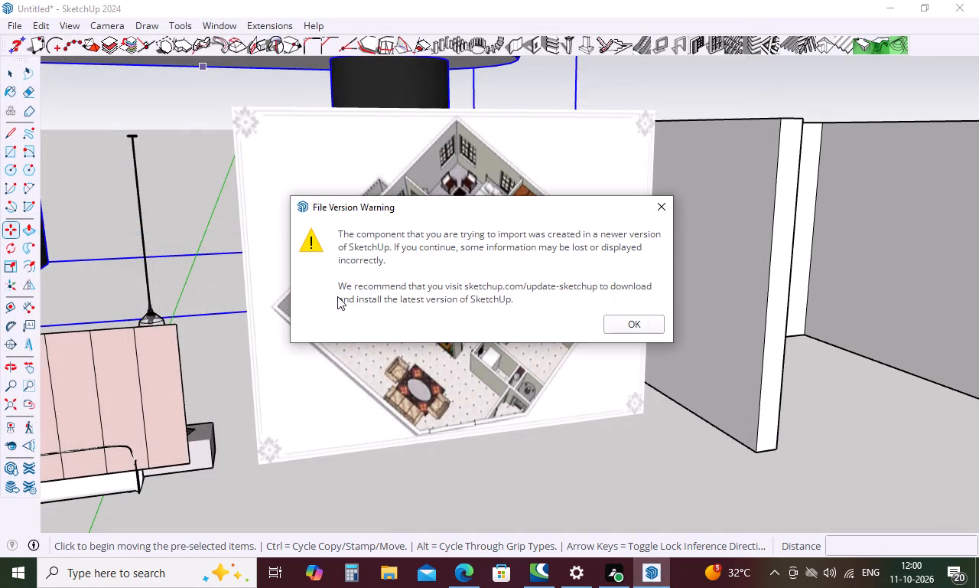
click(623, 322)
scroll(462, 311, down, 12)
middle_drag(462, 310, 470, 347)
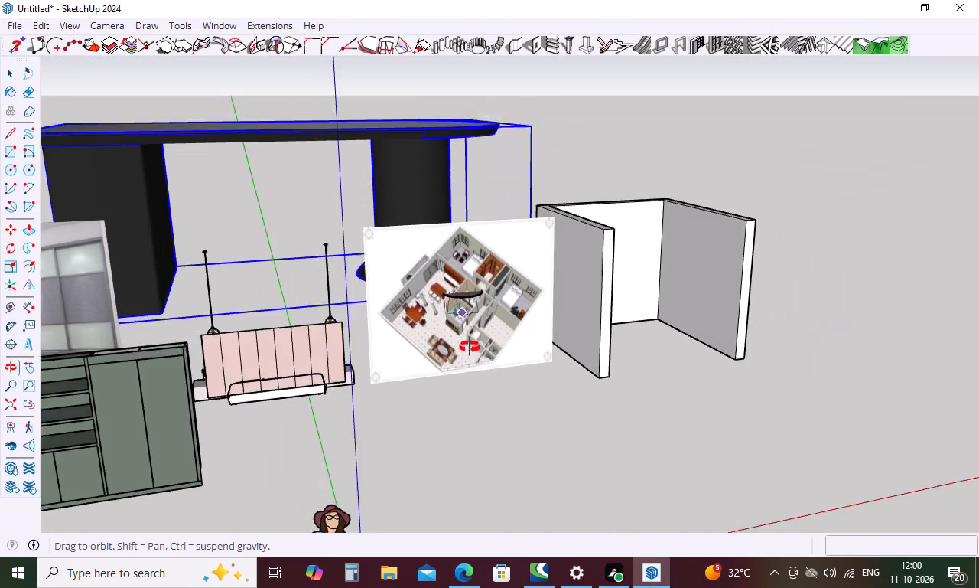
middle_drag(470, 347, 463, 532)
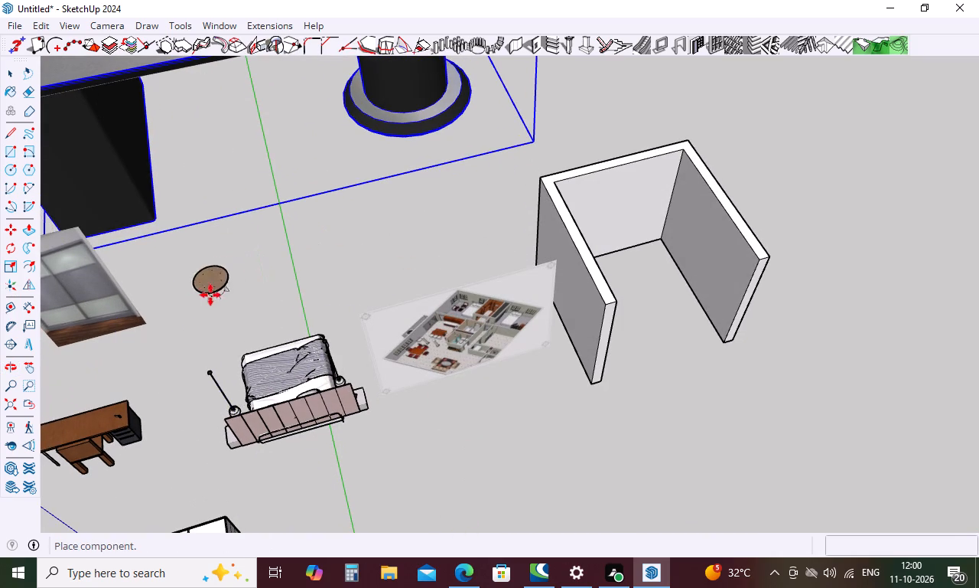
click(173, 351)
Reopen the 3D Warehouse and search the models for "chairs".
middle_drag(325, 349, 326, 308)
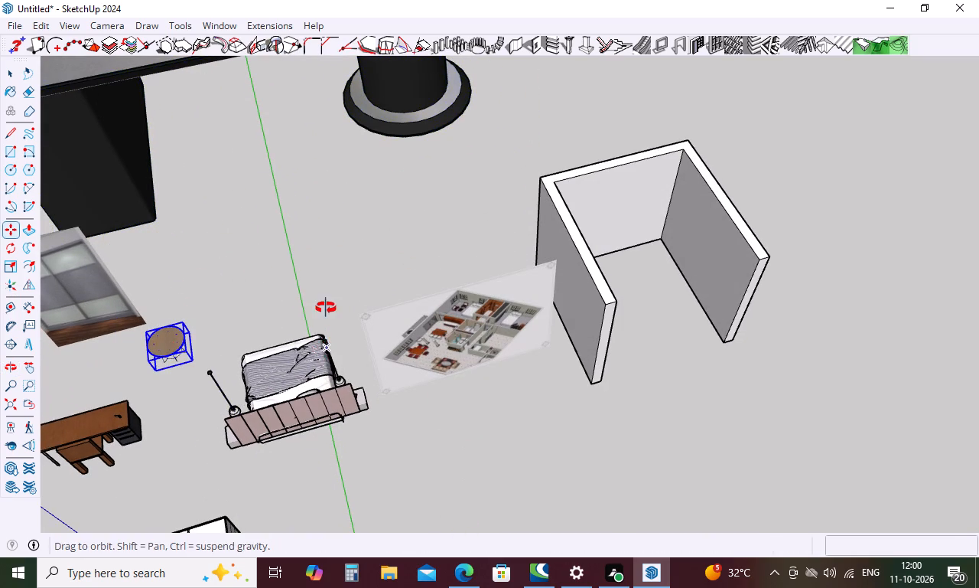
middle_drag(326, 308, 333, 162)
scroll(334, 168, down, 5)
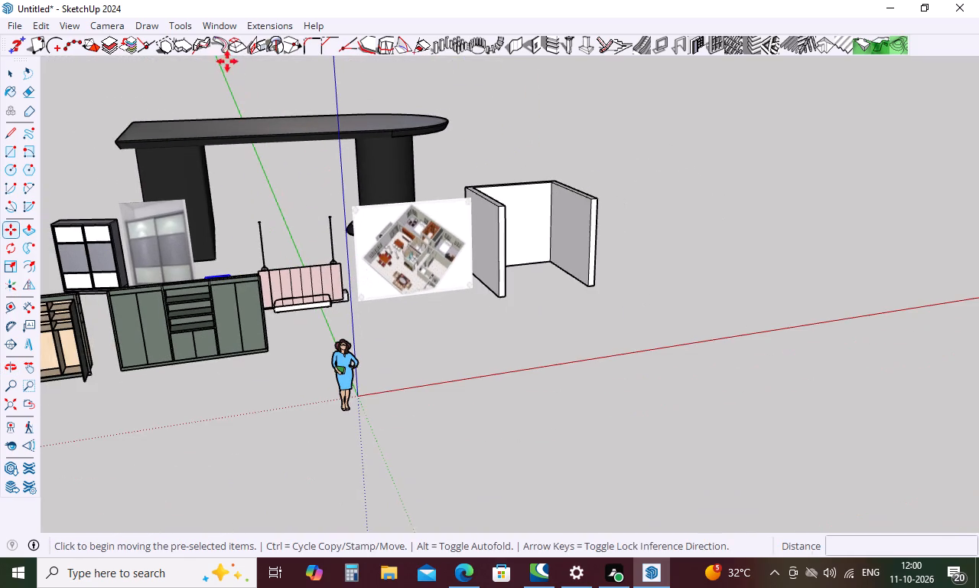
click(213, 23)
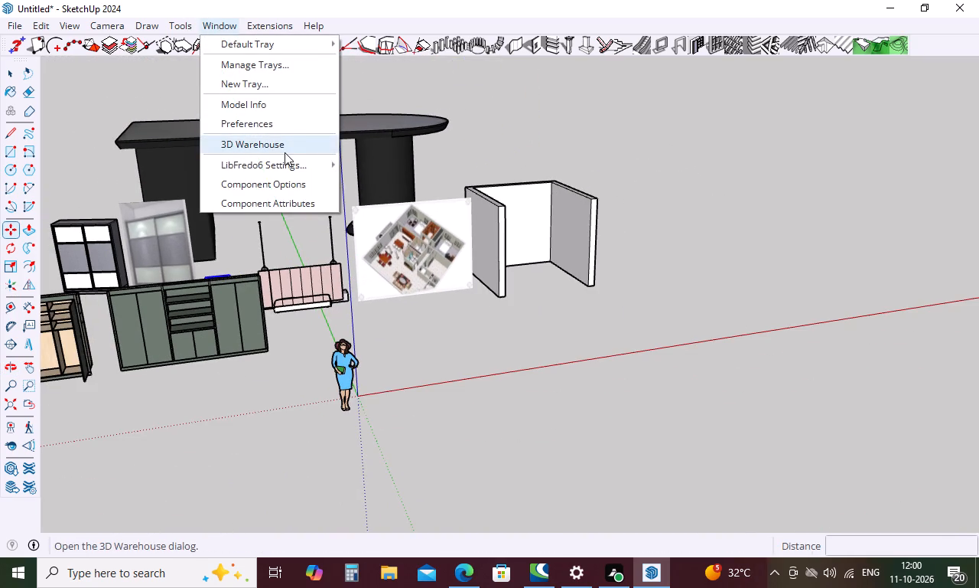
click(285, 152)
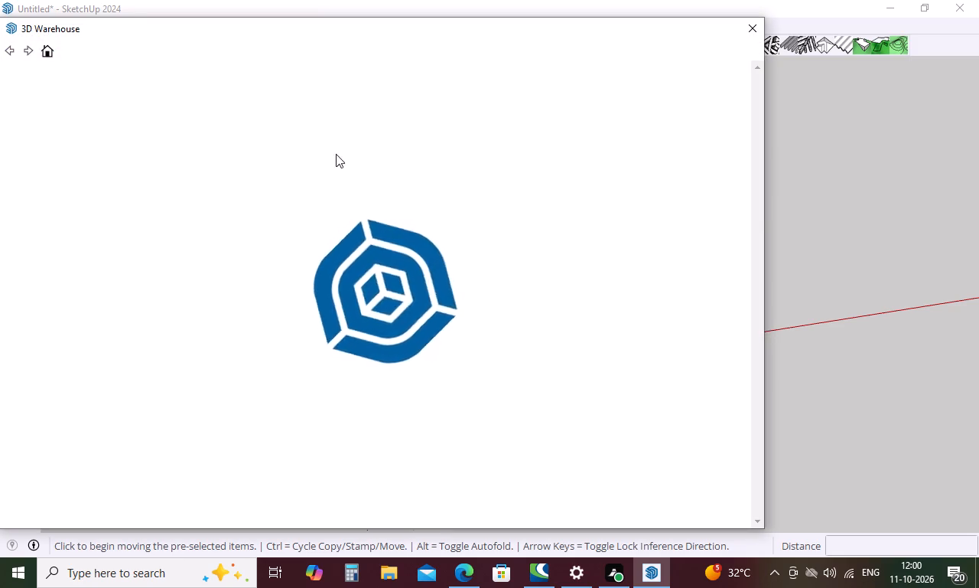
click(408, 103)
click(362, 83)
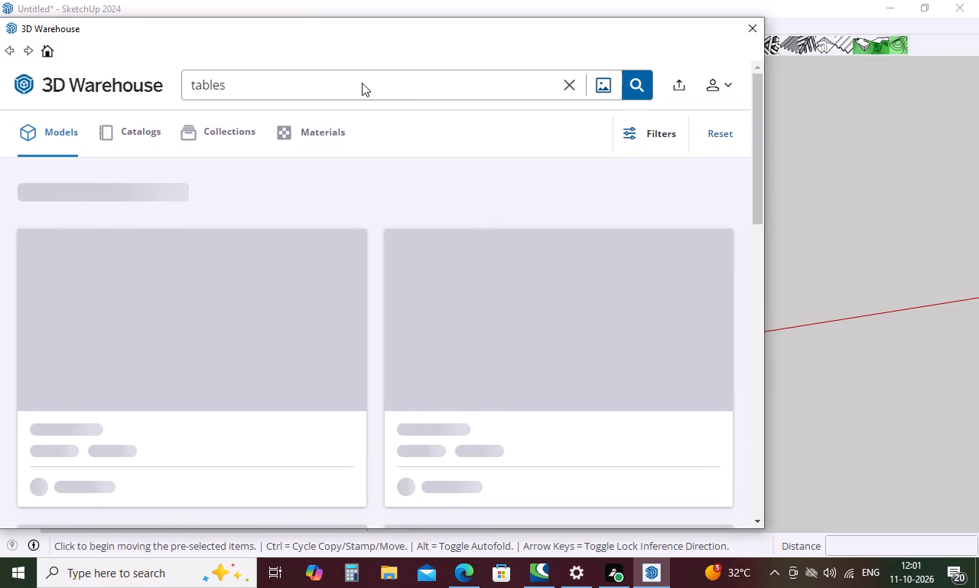
key(BackSpace)
key(BackSpace)
key(BackSpace)
key(BackSpace)
key(BackSpace)
key(BackSpace)
key(BackSpace)
key(BackSpace)
key(BackSpace)
key(BackSpace)
key(BackSpace)
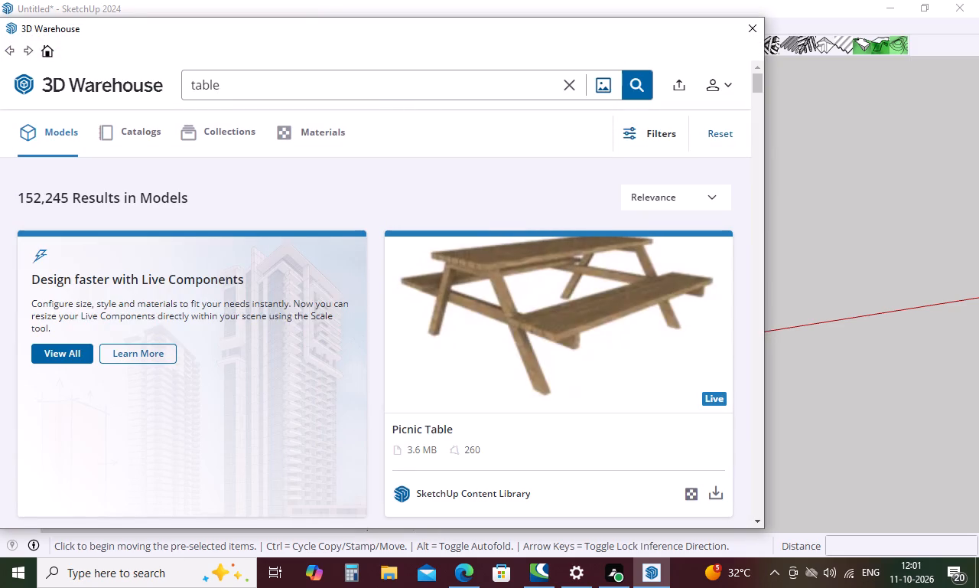
text(chairs)
key(Return)
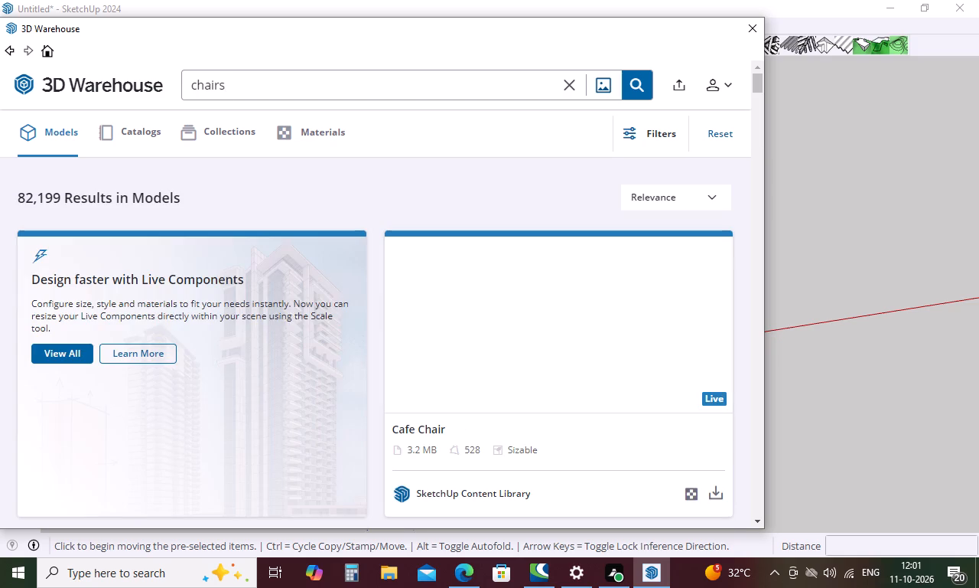
Browse the chair models and compare them with the chairs drawn in the floor plan picture.
scroll(473, 276, down, 5)
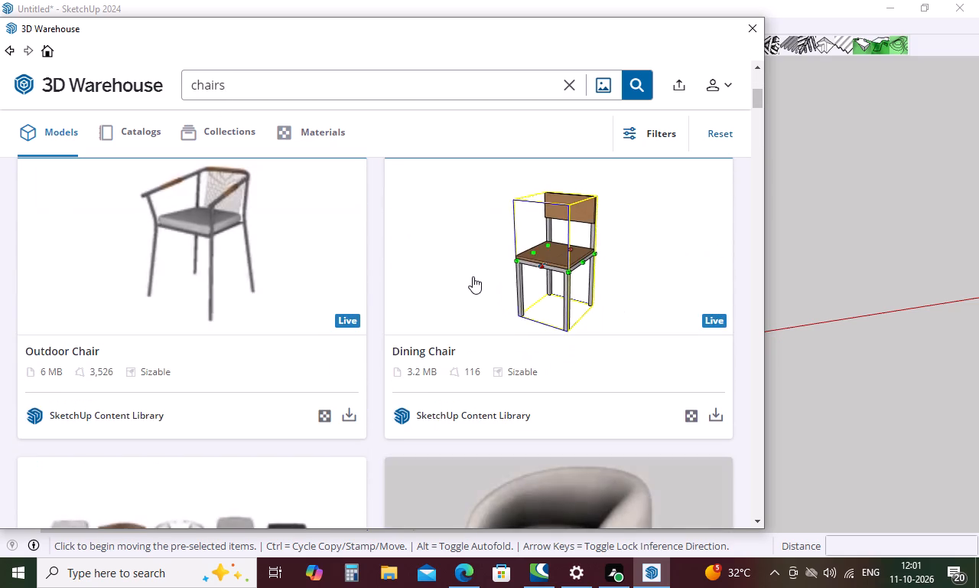
scroll(473, 276, down, 5)
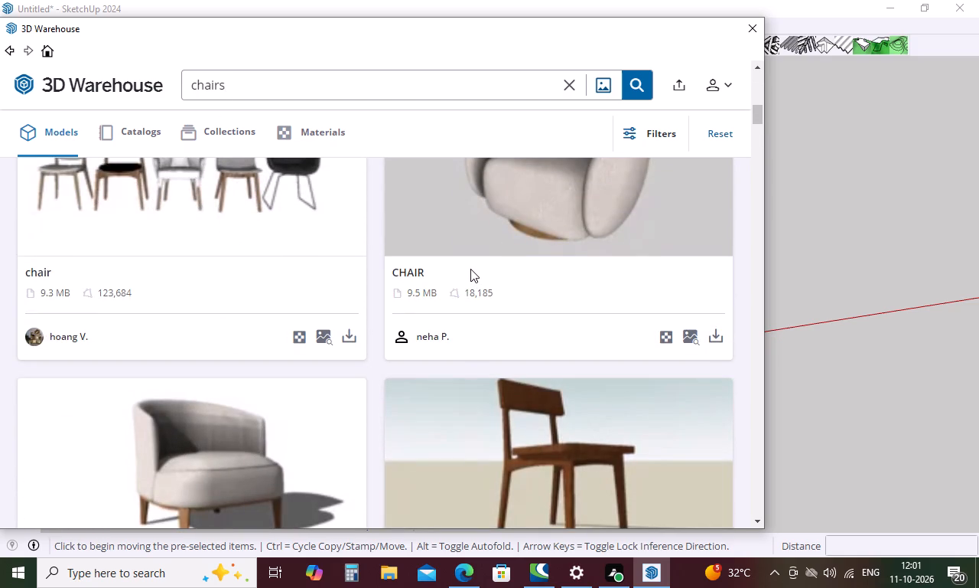
scroll(470, 269, up, 2)
scroll(470, 269, down, 3)
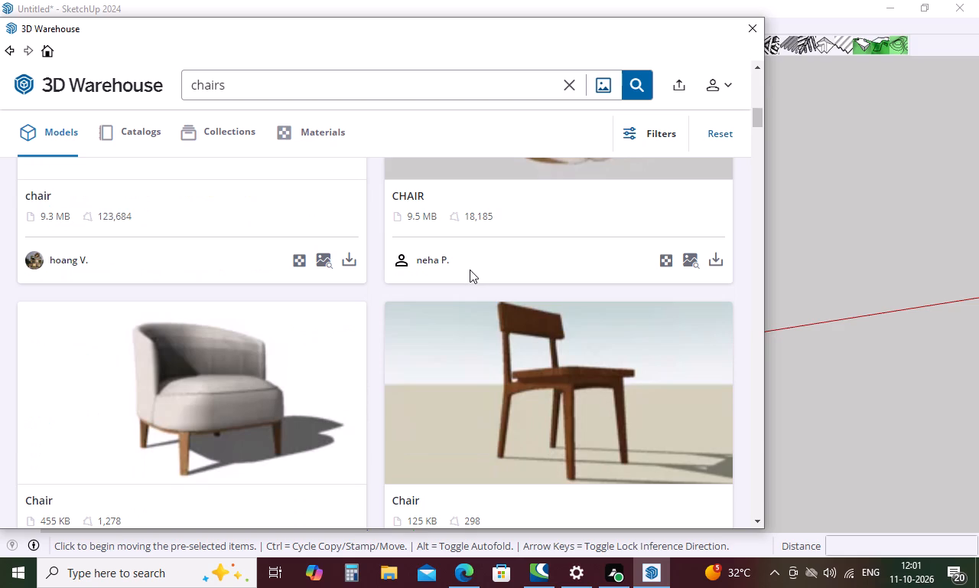
scroll(908, 310, down, 20)
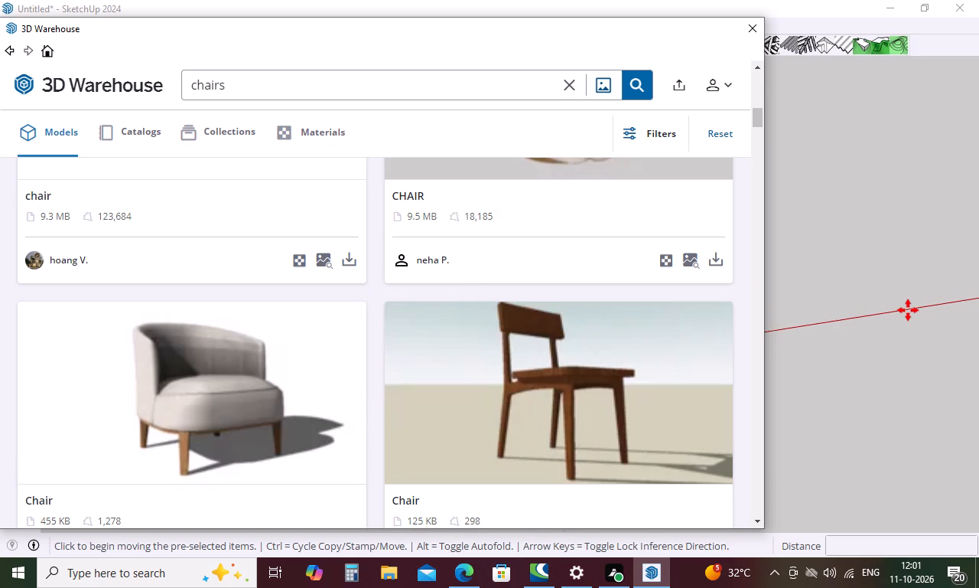
scroll(908, 310, down, 14)
scroll(908, 310, down, 17)
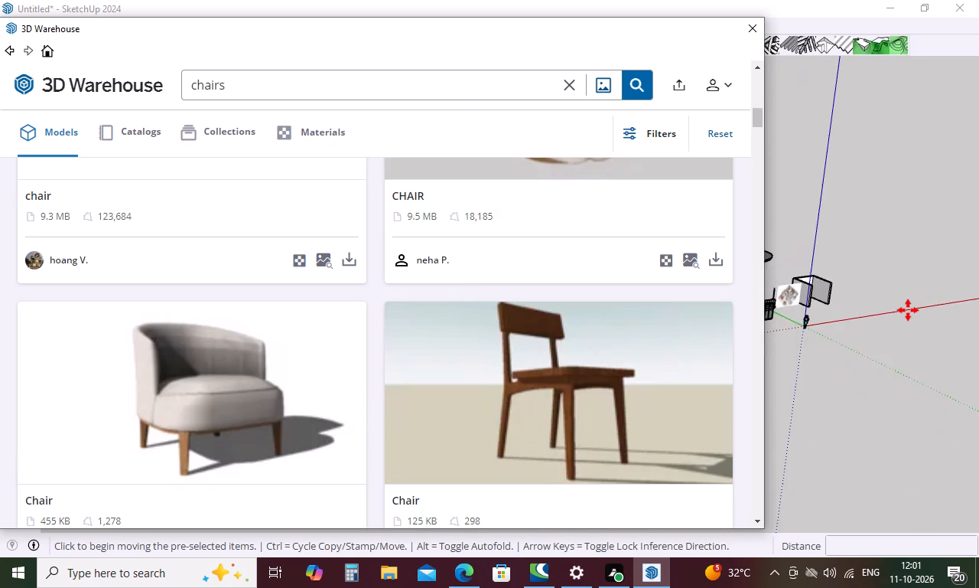
scroll(908, 310, down, 4)
scroll(808, 315, up, 20)
scroll(808, 315, up, 2)
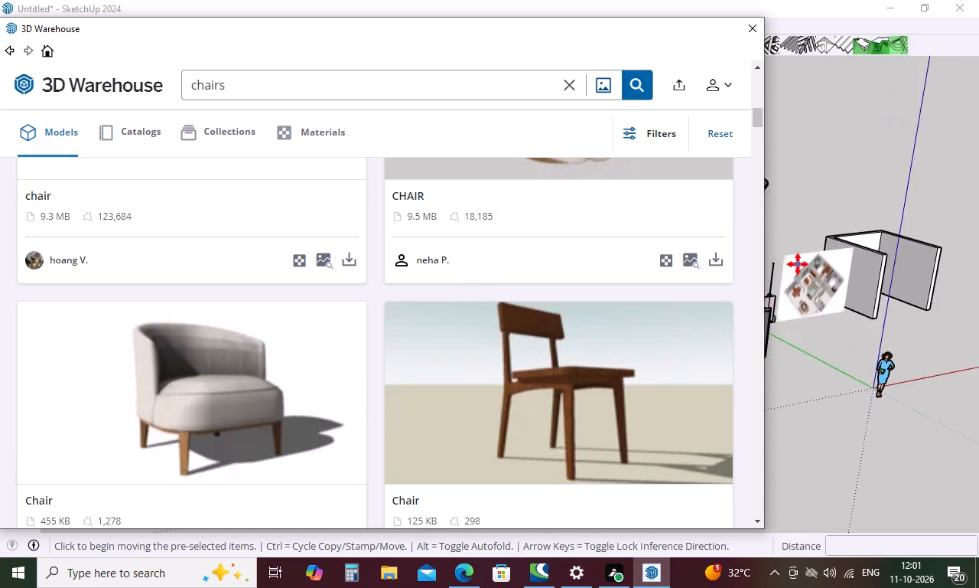
scroll(798, 264, up, 5)
scroll(812, 278, up, 20)
scroll(812, 278, up, 7)
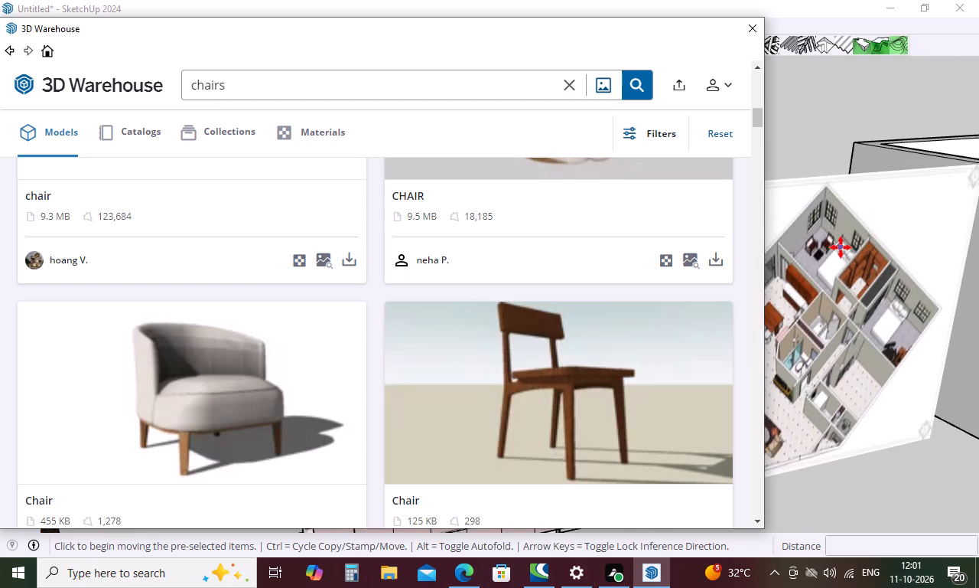
scroll(841, 247, up, 10)
Load the 9.3 MB "Chairs" set of five chairs directly into the model and place it across the green axis, beside the black column.
scroll(835, 263, down, 3)
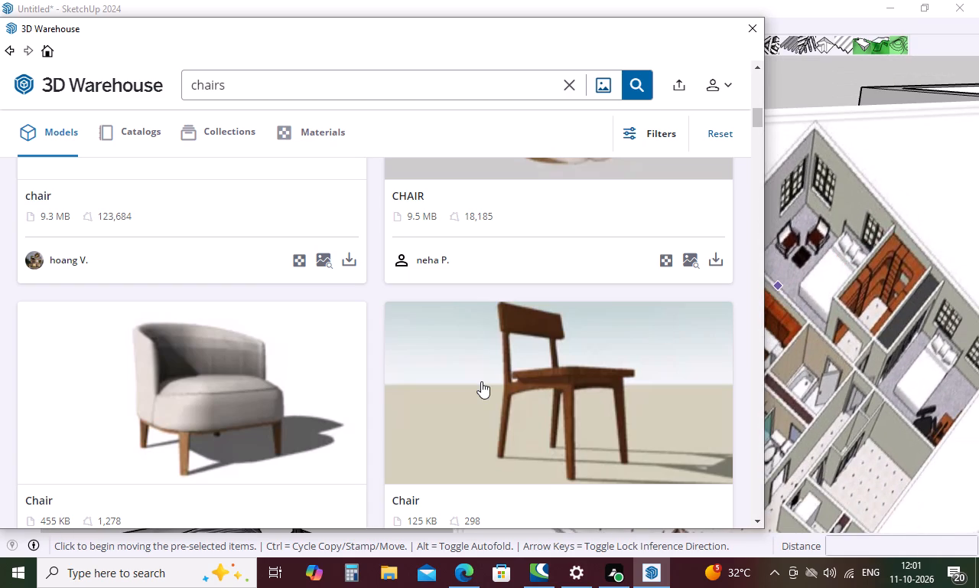
scroll(495, 367, down, 9)
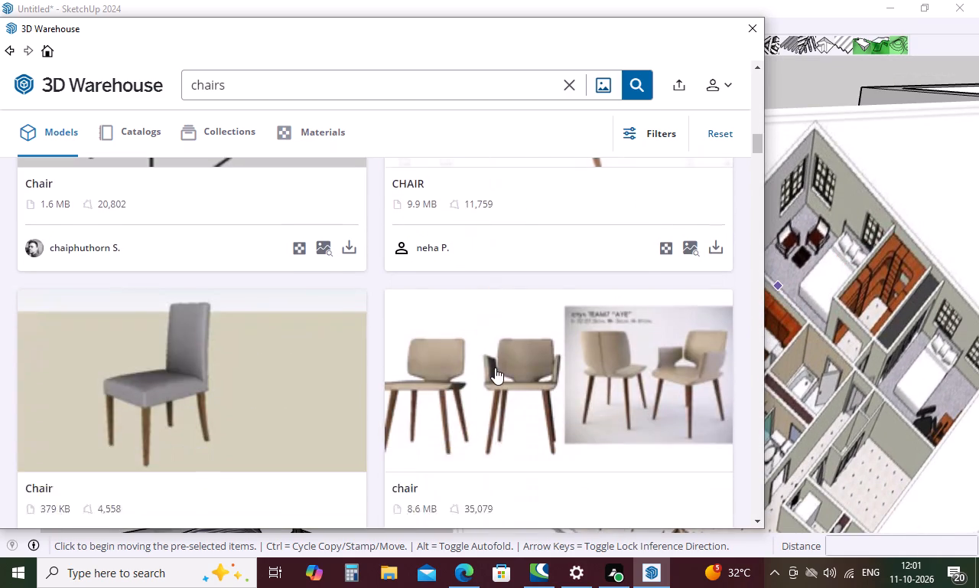
scroll(495, 367, down, 9)
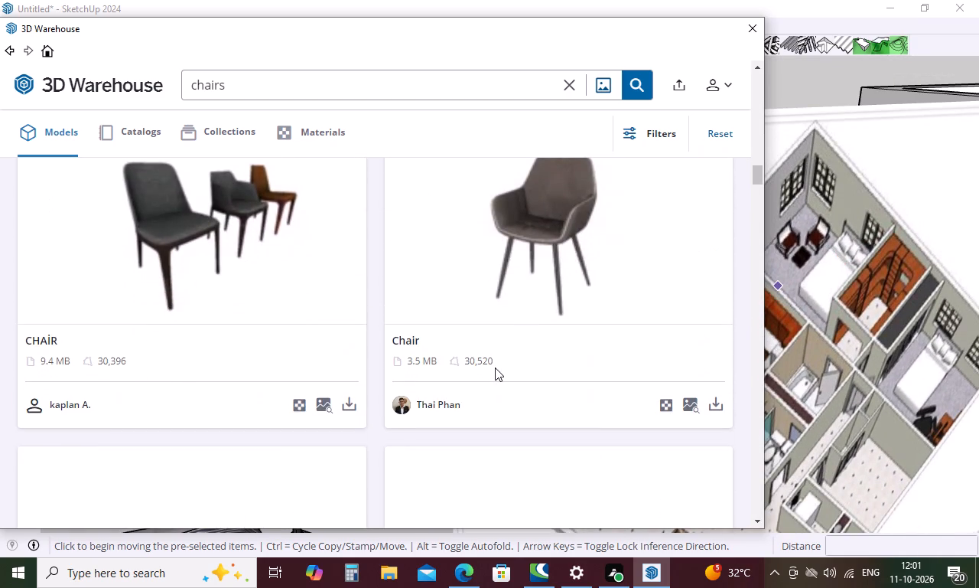
scroll(495, 367, down, 9)
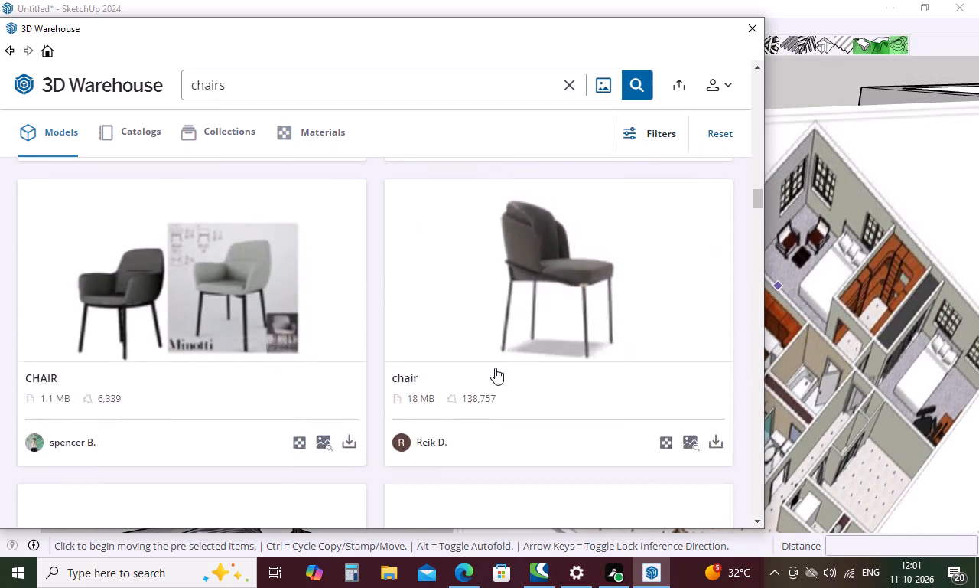
scroll(495, 367, down, 3)
scroll(495, 367, up, 1)
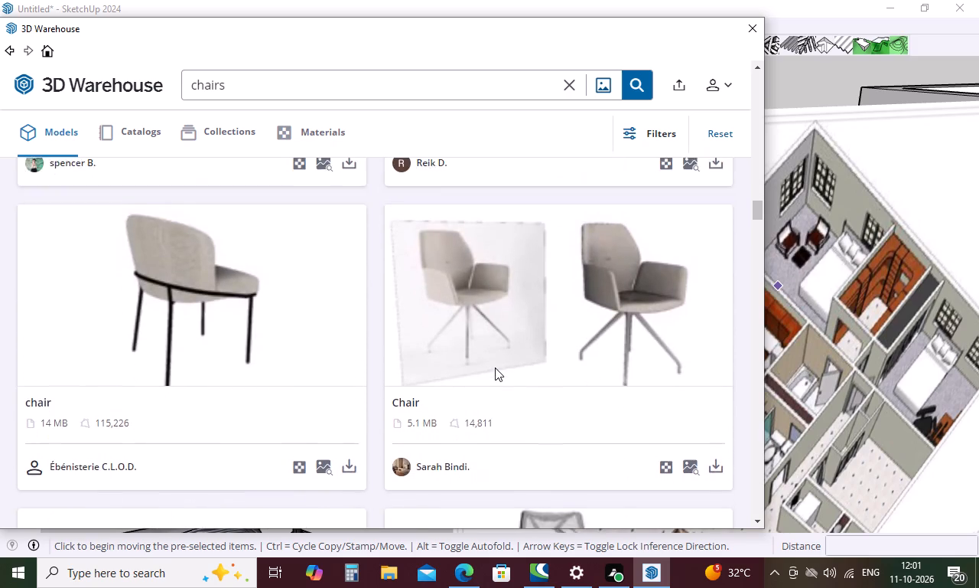
scroll(495, 367, down, 7)
scroll(495, 367, up, 2)
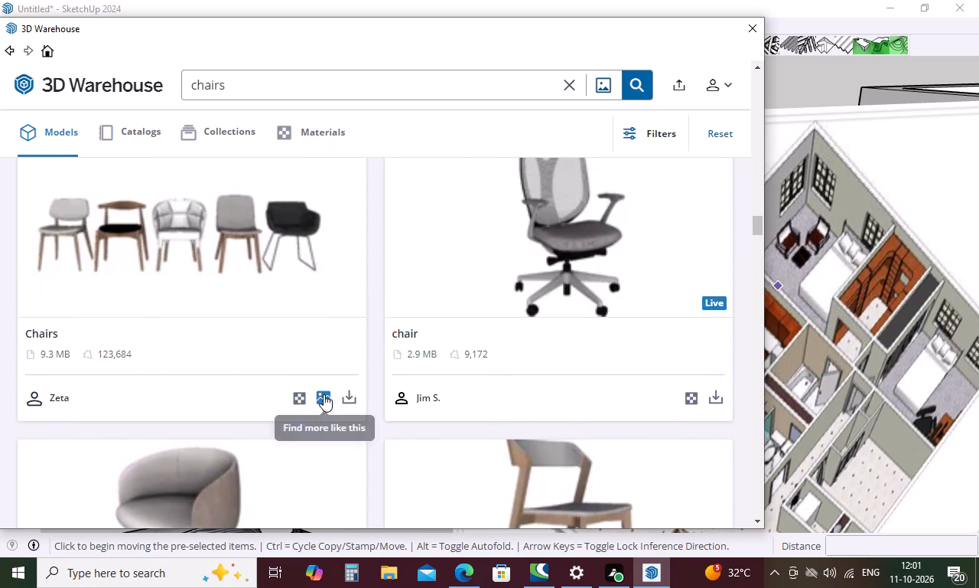
click(351, 402)
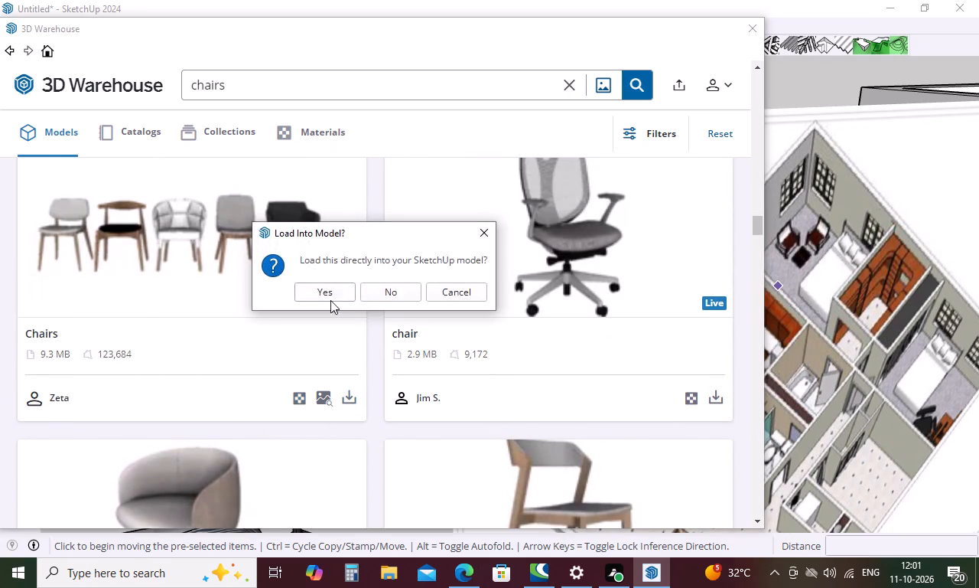
click(330, 296)
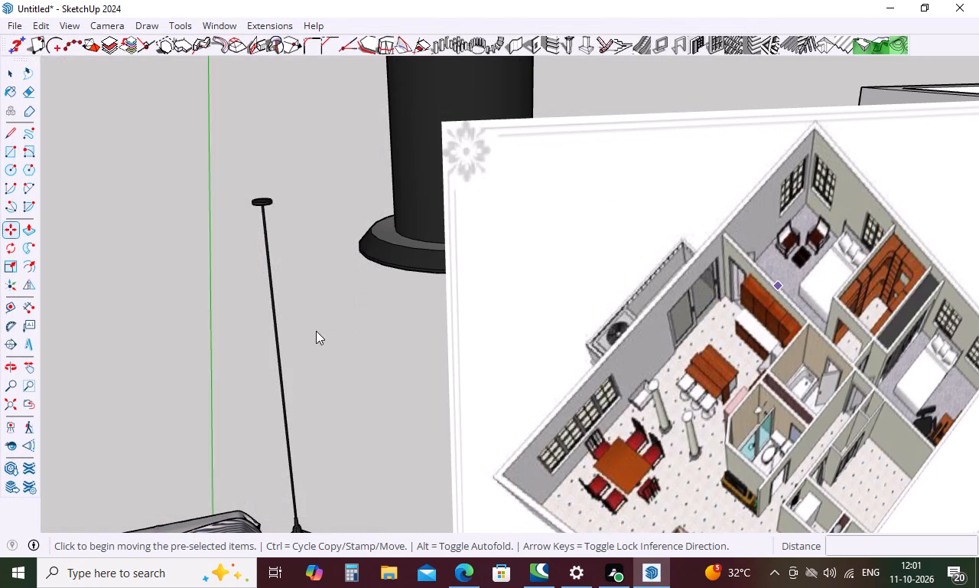
scroll(480, 383, down, 11)
middle_drag(411, 345, 421, 449)
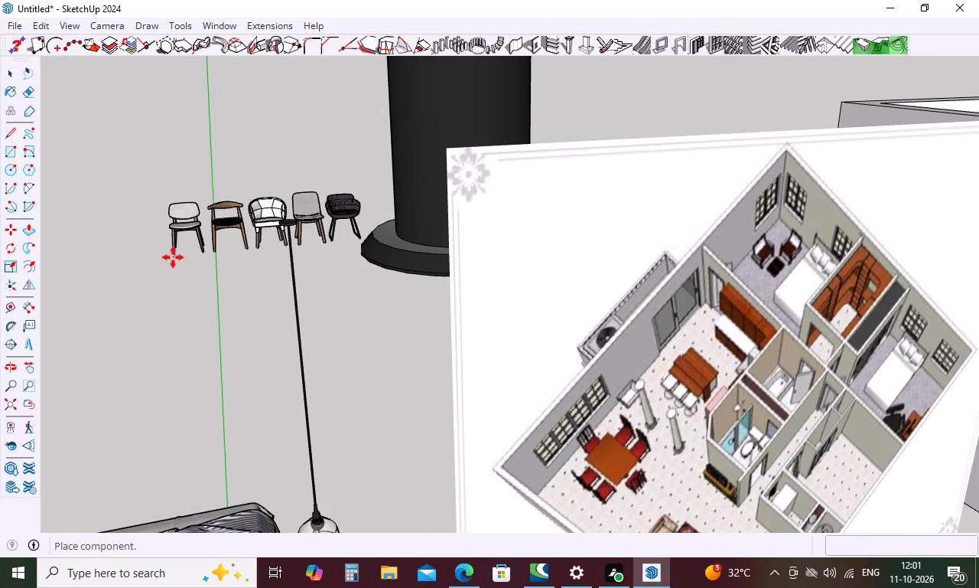
click(150, 263)
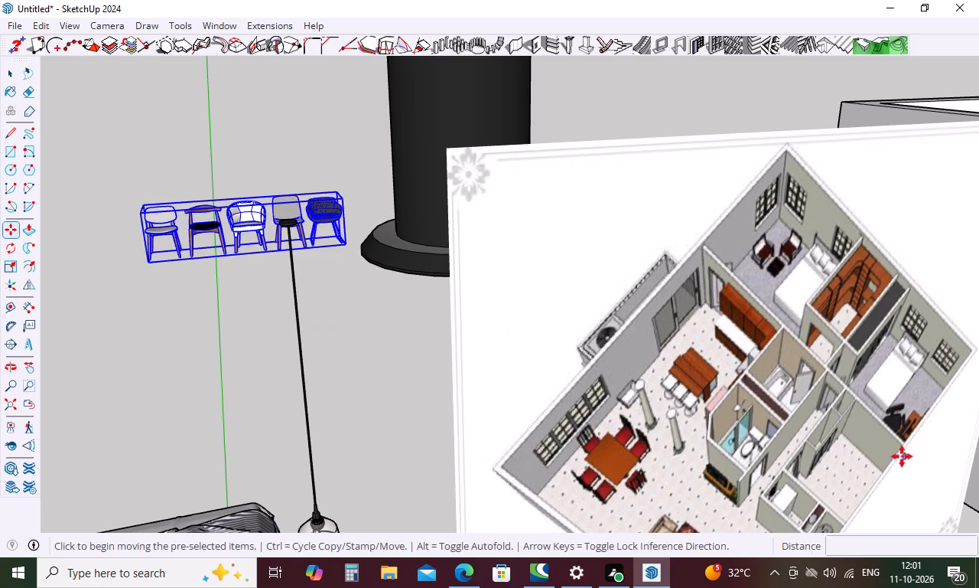
Reopen the 3D Warehouse and clear the "chairs" search term.
scroll(672, 415, up, 5)
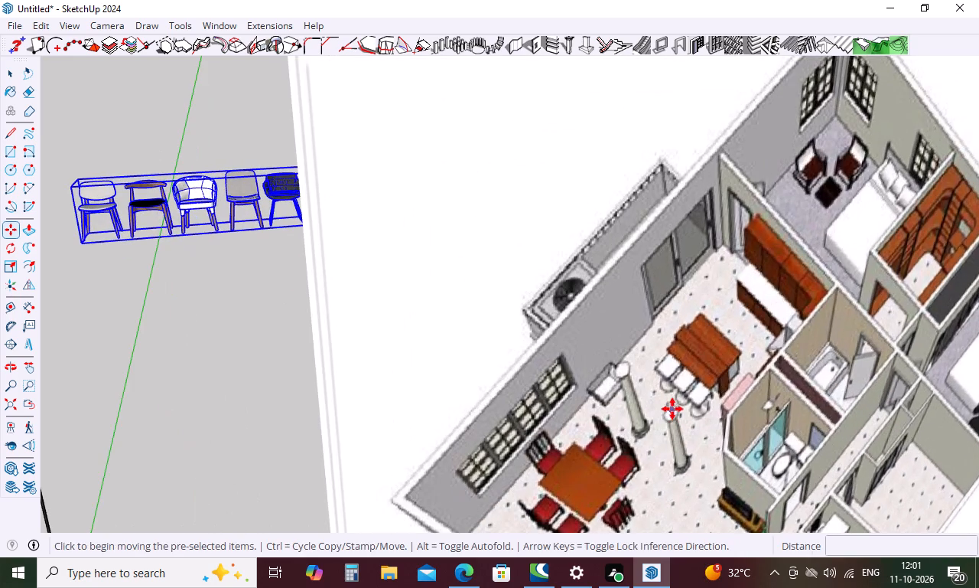
scroll(662, 416, down, 4)
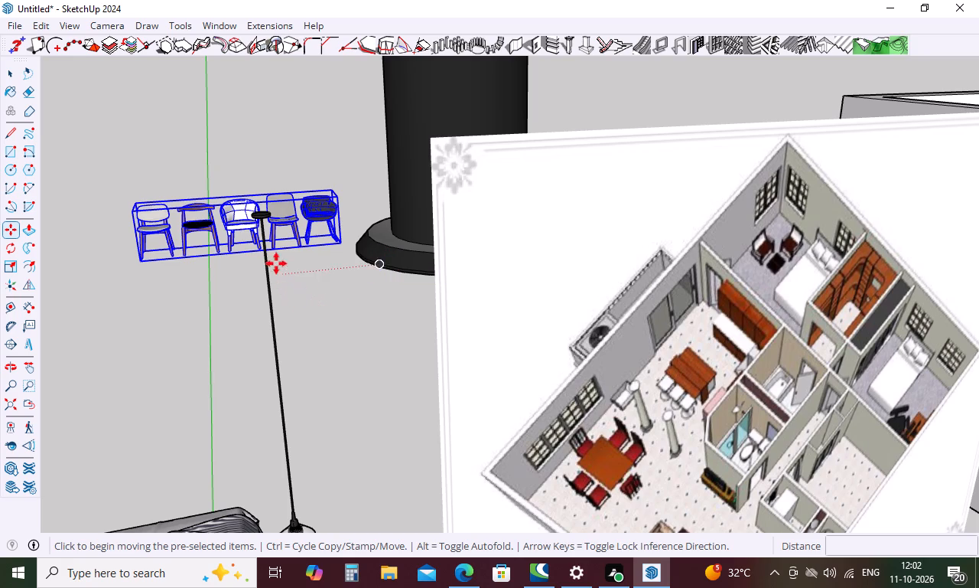
click(230, 26)
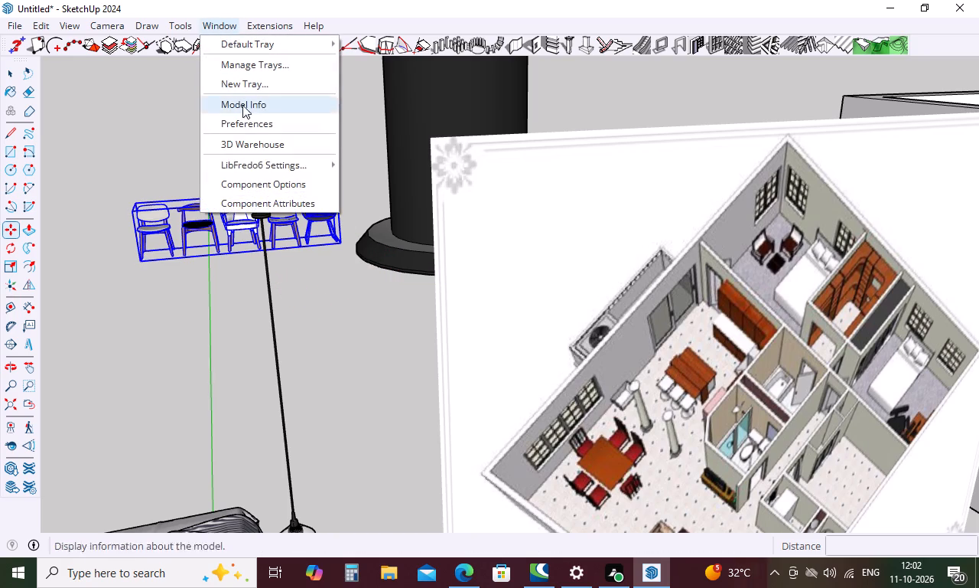
click(251, 147)
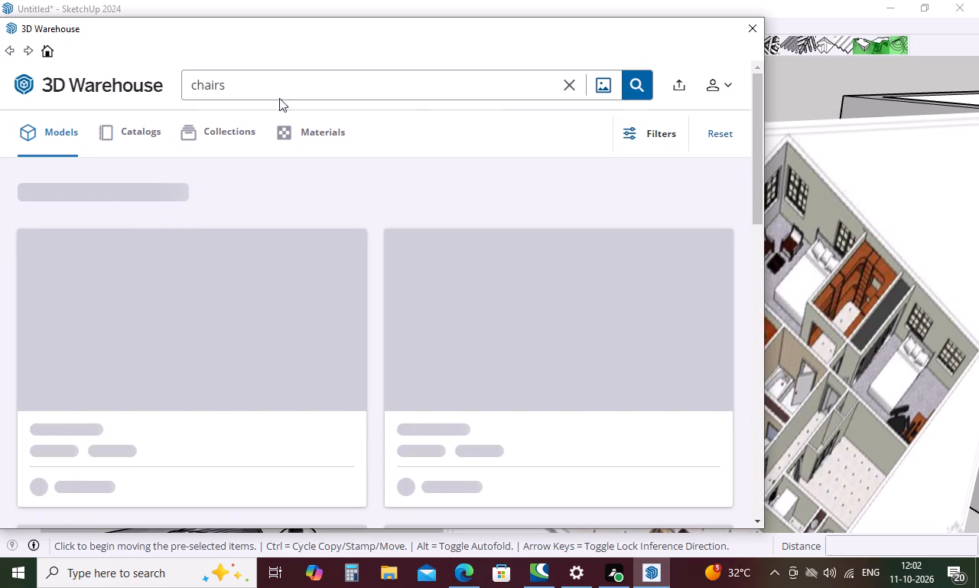
click(280, 96)
key(BackSpace)
key(BackSpace)
key(BackSpace)
key(BackSpace)
key(BackSpace)
key(BackSpace)
key(BackSpace)
key(BackSpace)
key(BackSpace)
key(BackSpace)
key(BackSpace)
key(BackSpace)
key(BackSpace)
key(BackSpace)
key(BackSpace)
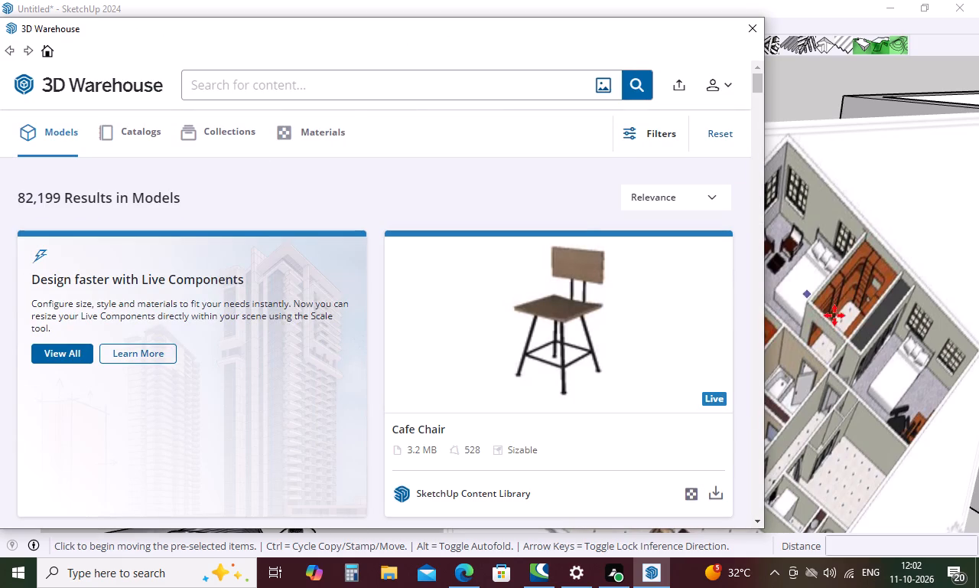
Examine the bathrooms, kitchen, living area and bedrooms in the floor plan picture to decide which furniture to search for.
scroll(934, 332, down, 9)
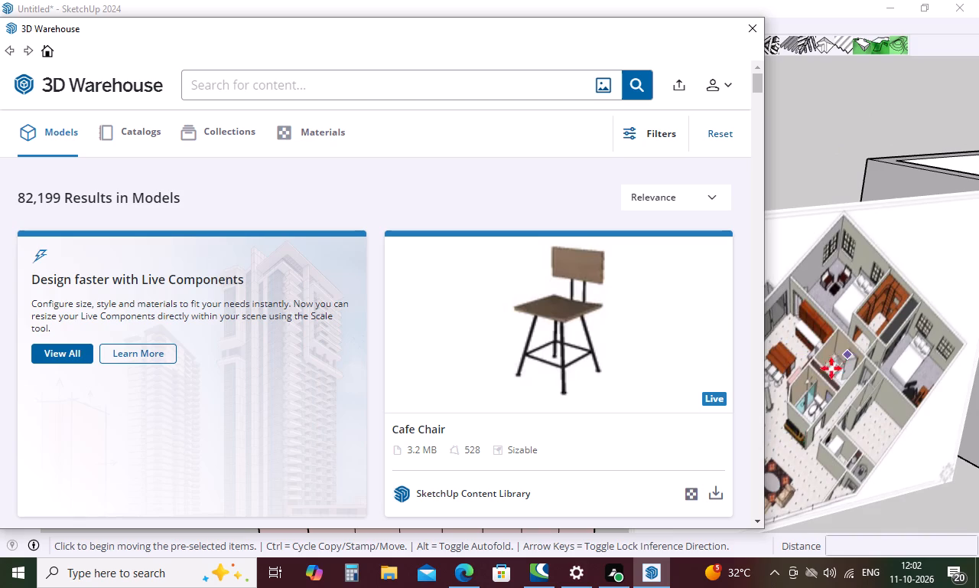
scroll(811, 408, up, 19)
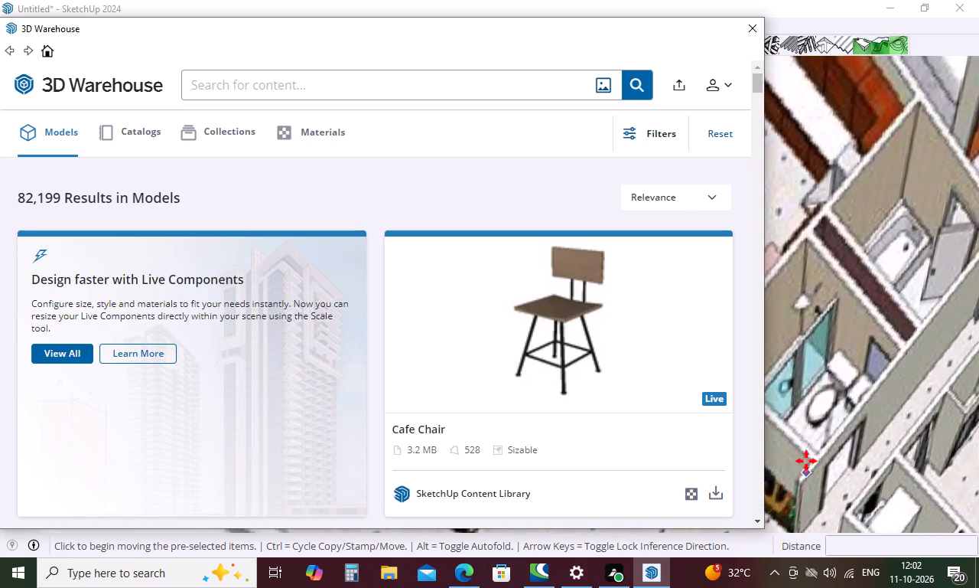
scroll(819, 384, up, 5)
scroll(879, 348, down, 18)
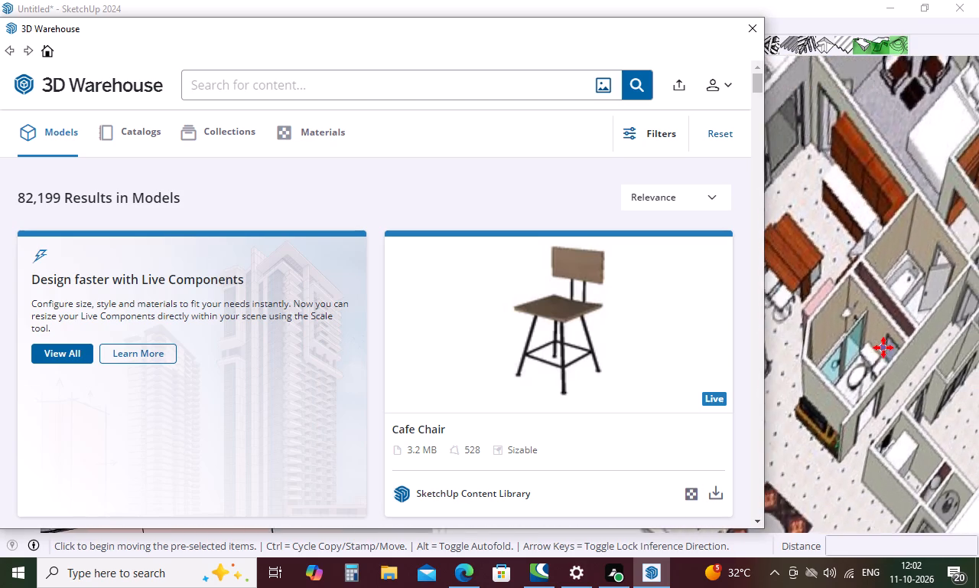
scroll(883, 348, down, 6)
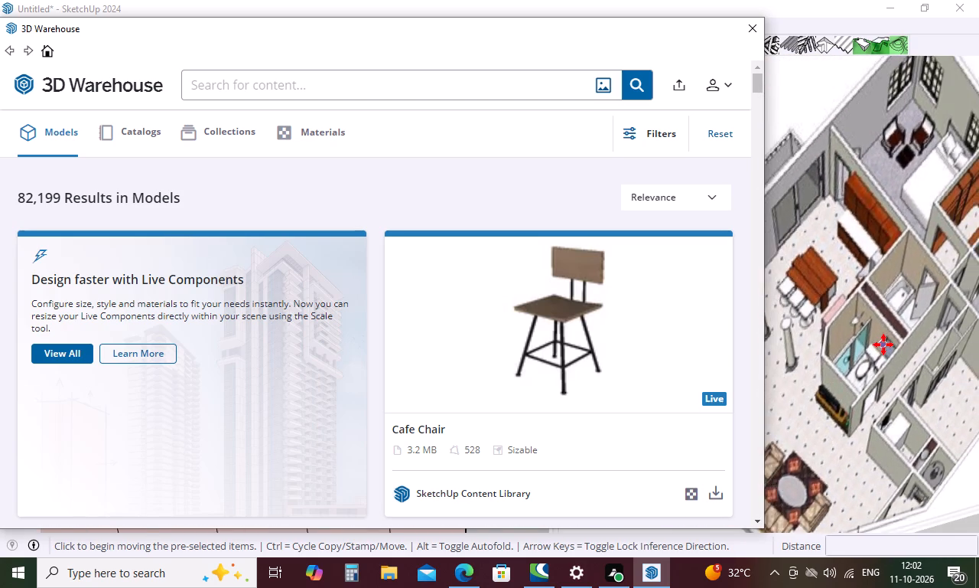
scroll(870, 232, up, 5)
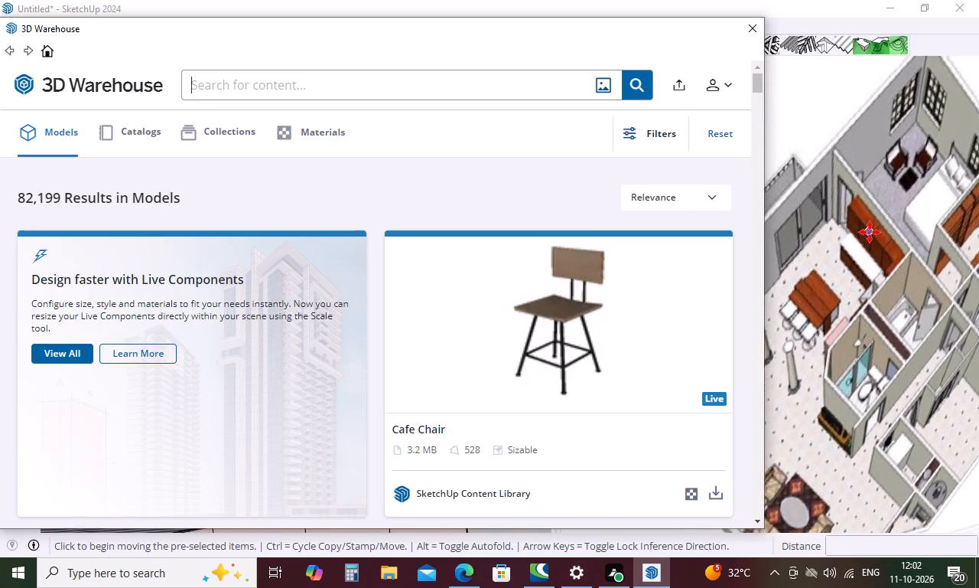
scroll(844, 211, up, 6)
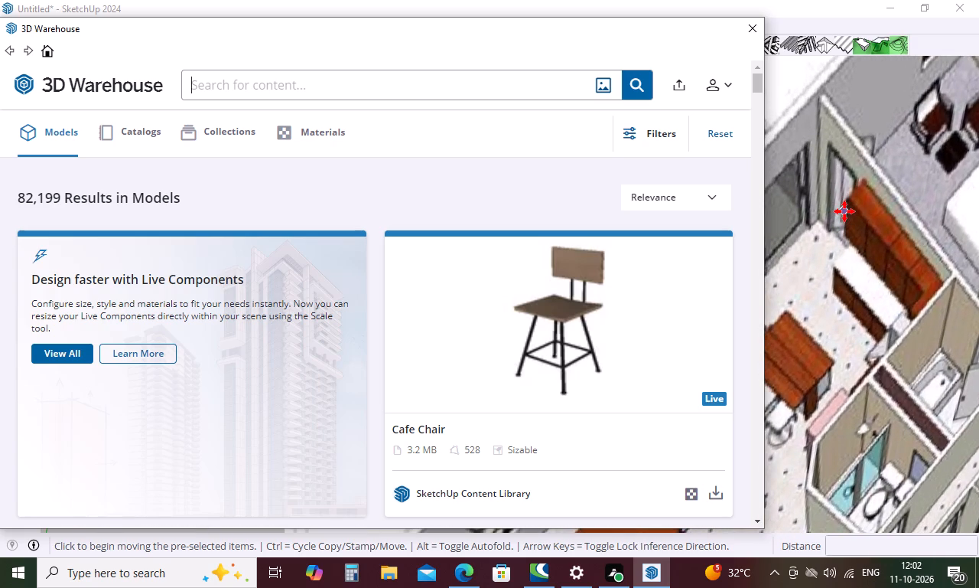
scroll(844, 211, down, 9)
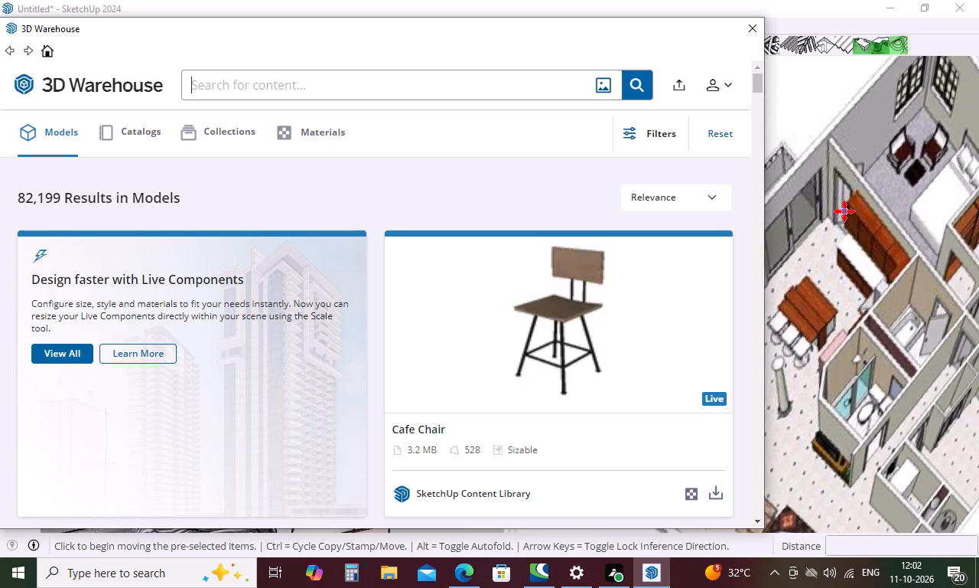
scroll(844, 211, down, 19)
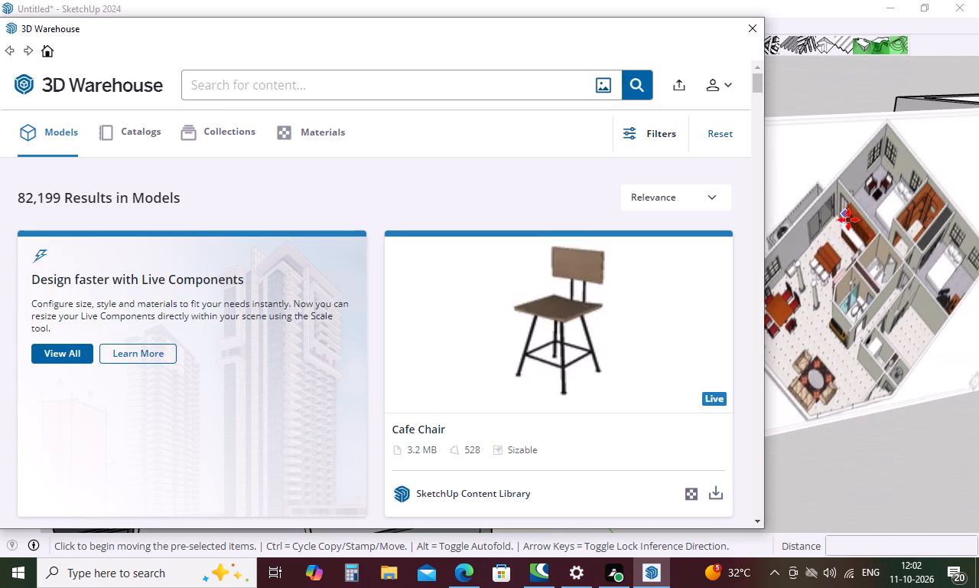
scroll(867, 273, down, 1)
middle_drag(867, 274, 873, 155)
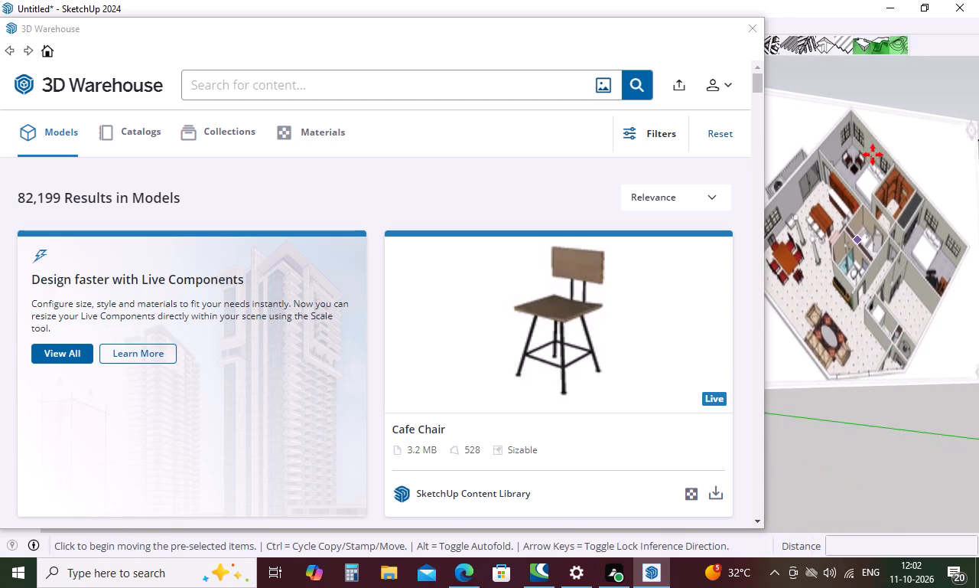
scroll(848, 136, up, 12)
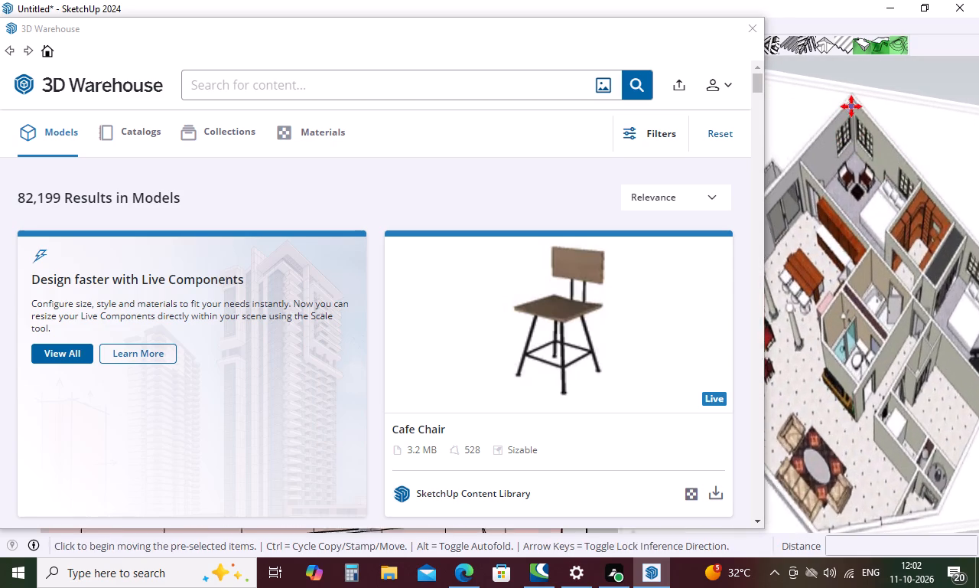
scroll(851, 106, up, 10)
scroll(851, 106, down, 2)
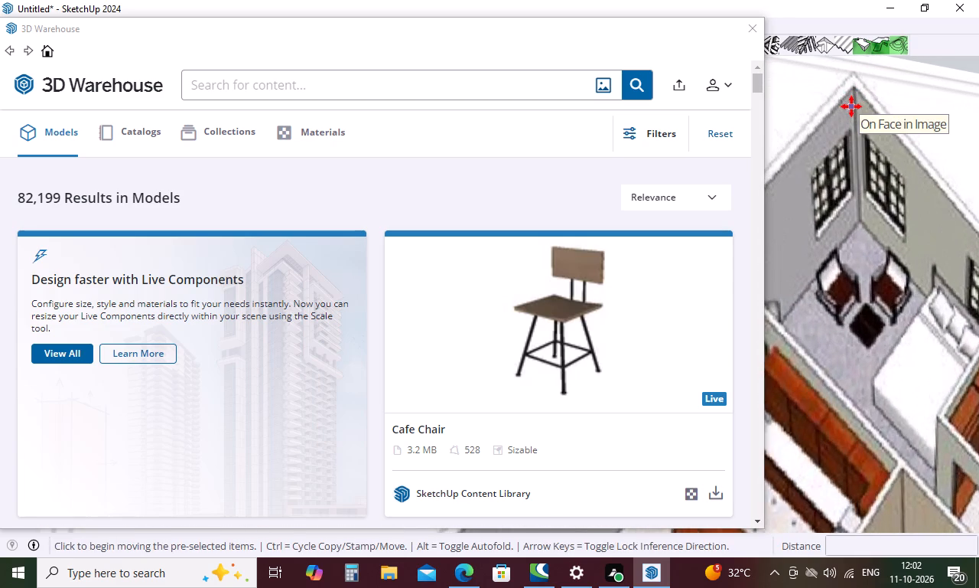
scroll(851, 106, down, 2)
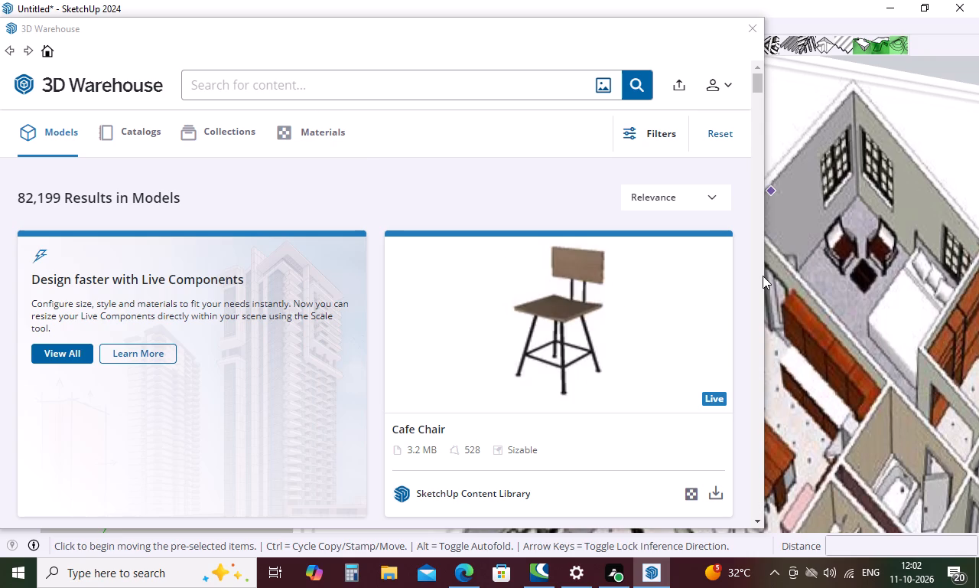
Examine the bedrooms, kitchen and dining area in the floor plan picture to choose the next furniture item.
scroll(851, 277, down, 8)
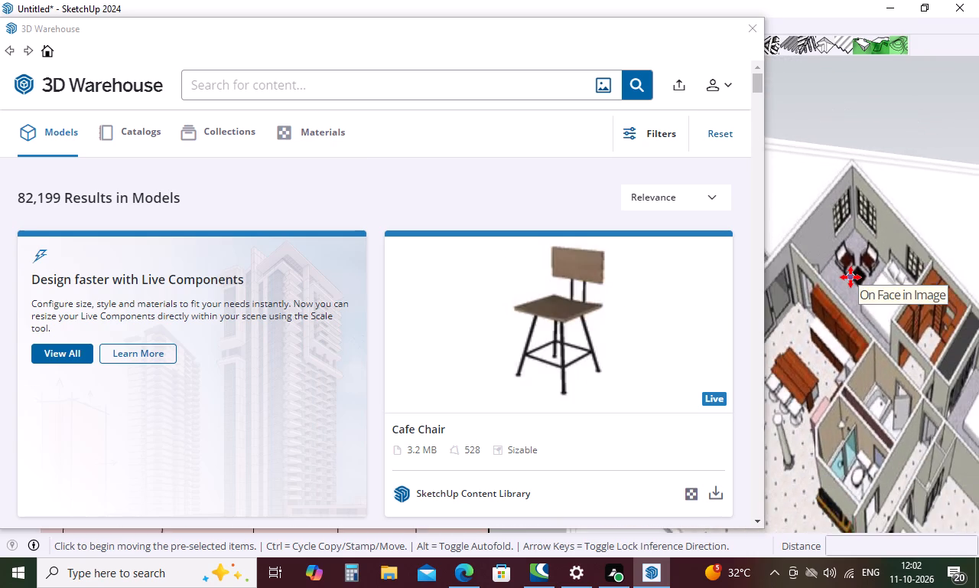
scroll(851, 277, down, 13)
scroll(814, 300, up, 4)
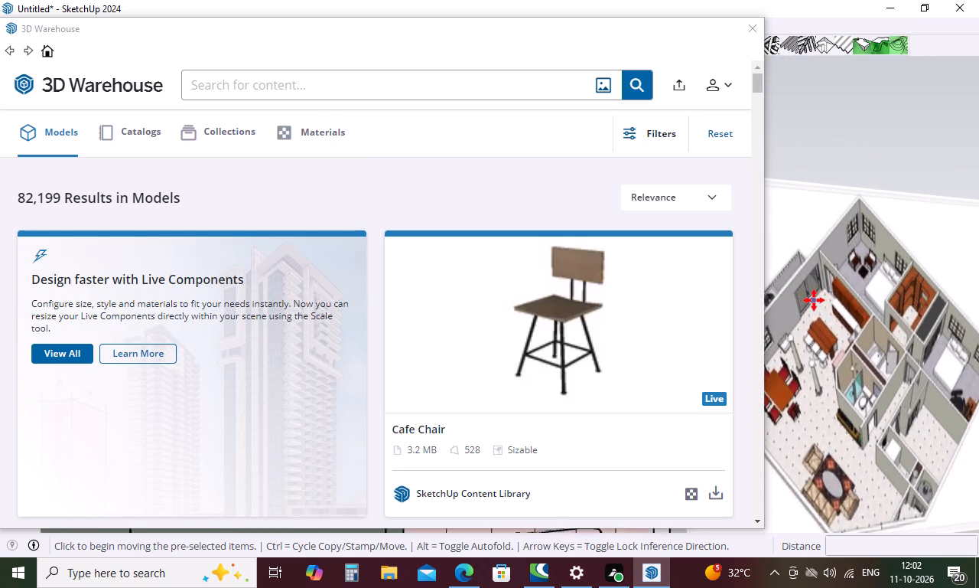
scroll(813, 299, up, 4)
scroll(813, 299, down, 1)
middle_drag(870, 375, 887, 345)
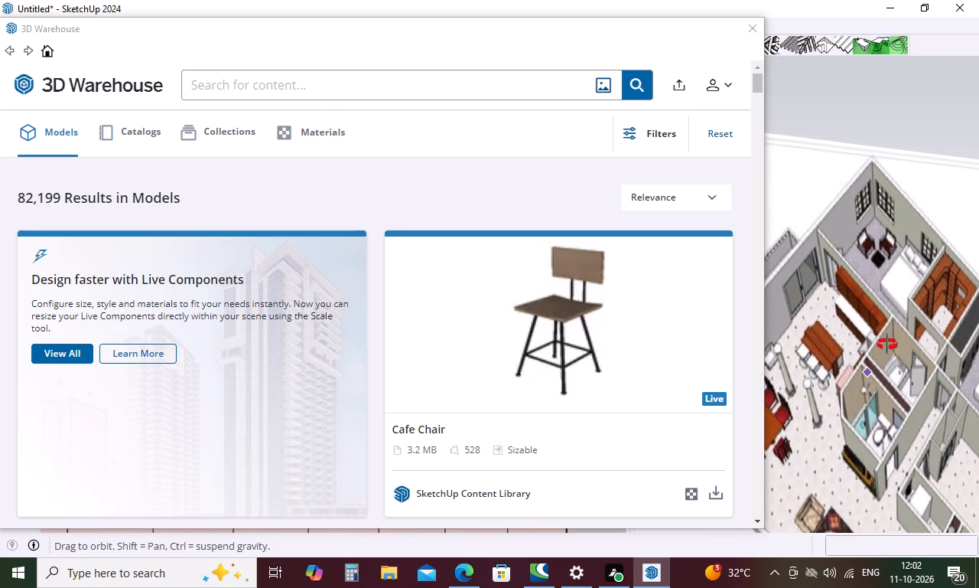
middle_drag(887, 345, 903, 350)
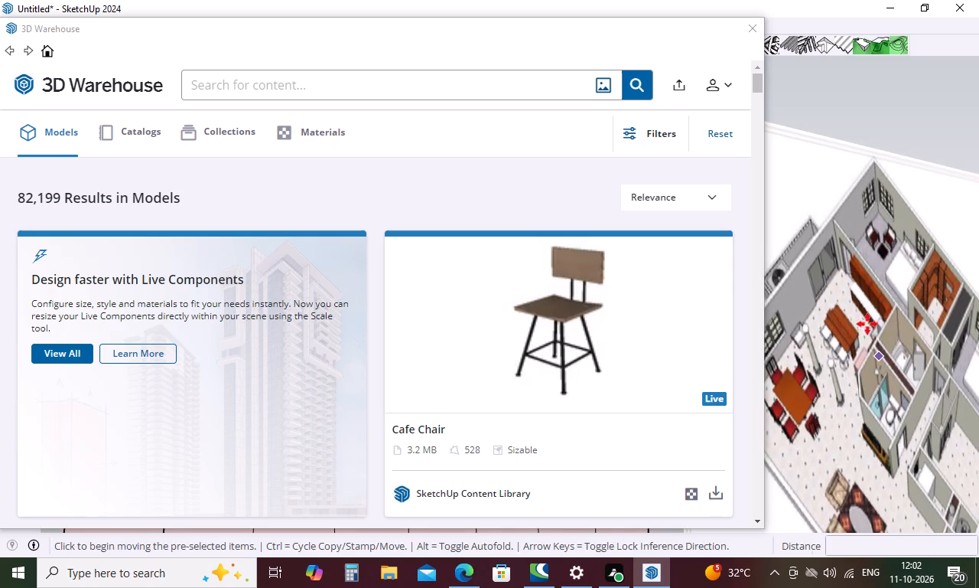
scroll(916, 246, up, 4)
middle_drag(903, 264, 896, 289)
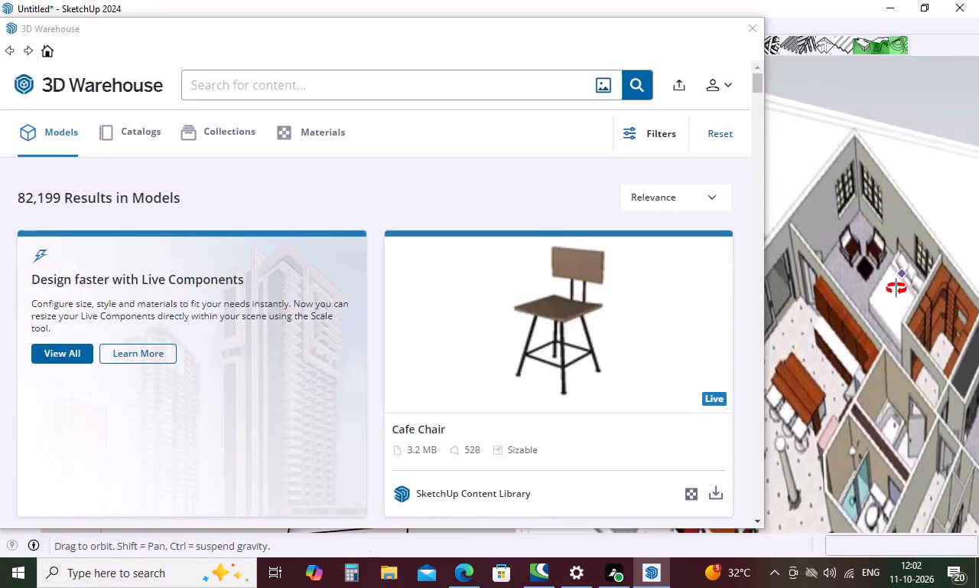
middle_drag(896, 289, 891, 299)
scroll(891, 299, down, 4)
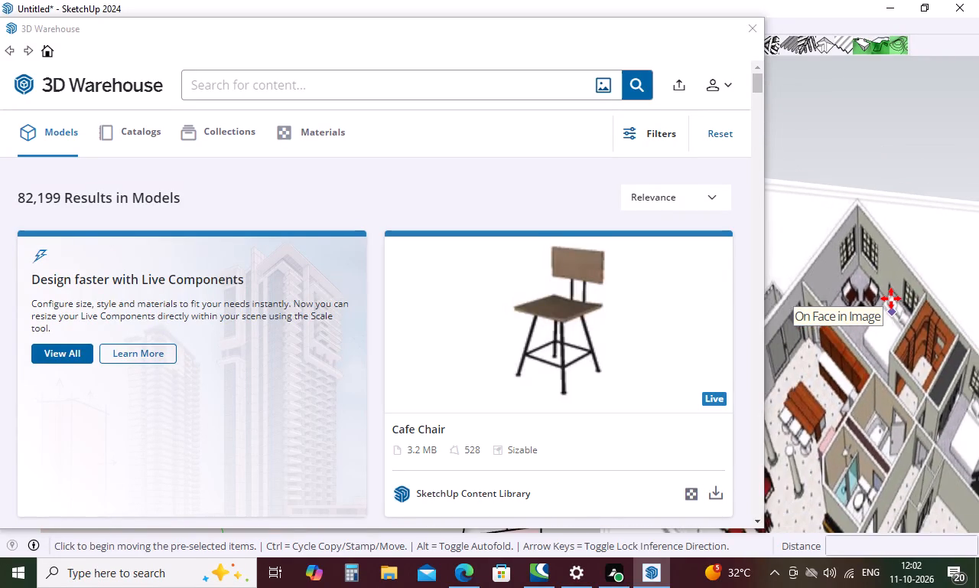
scroll(891, 299, down, 4)
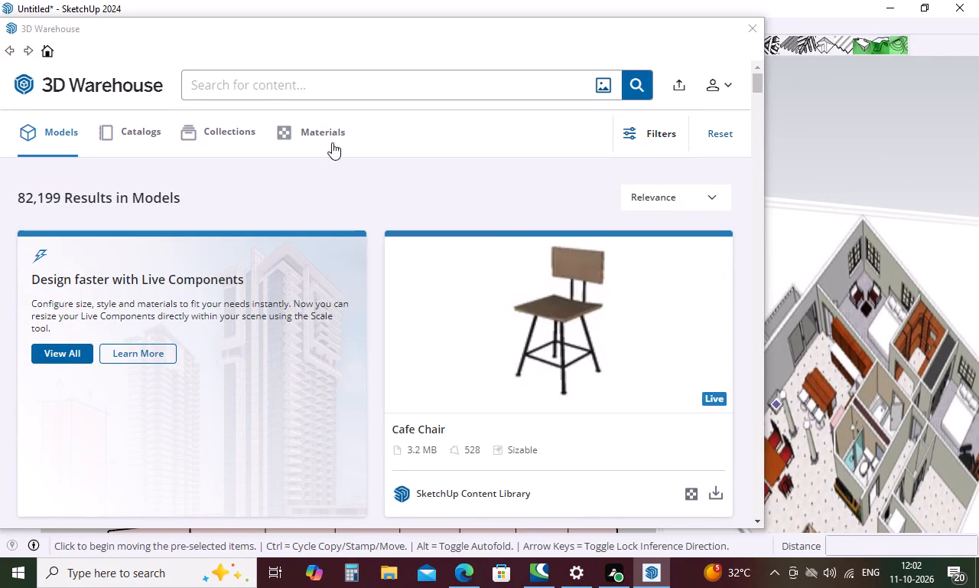
Search the 3D Warehouse for "dining table".
click(284, 83)
text(dining table)
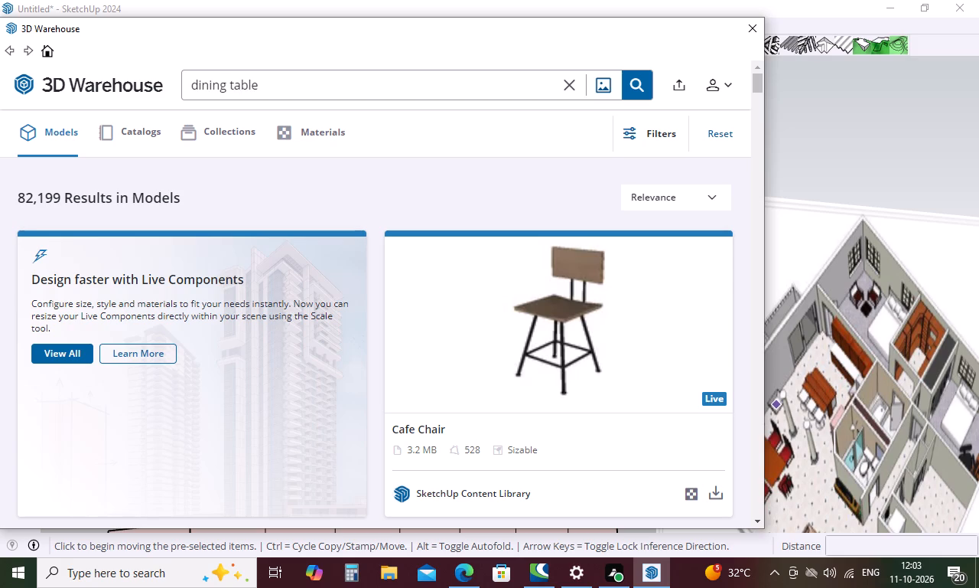
key(Return)
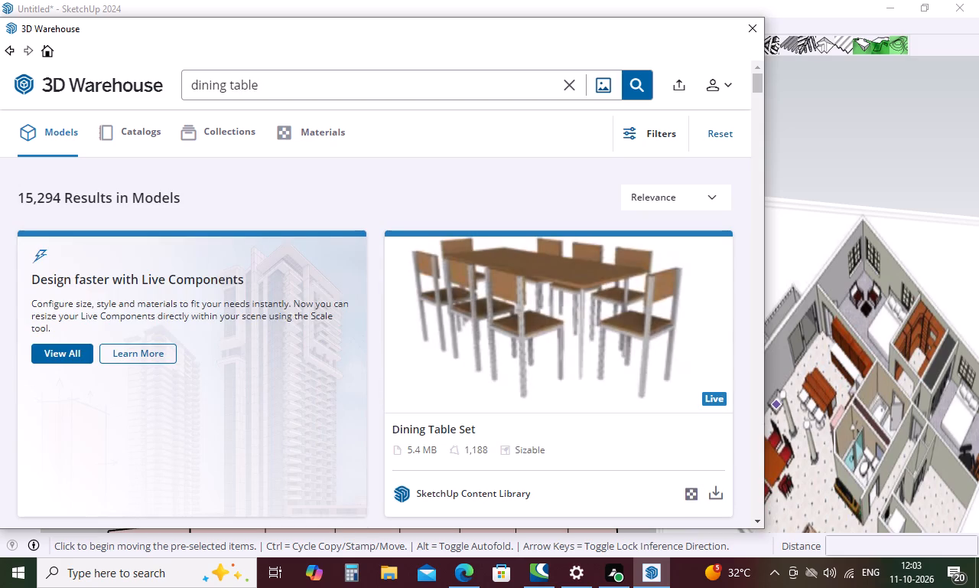
Browse the dining table models for a set resembling the one drawn in the floor plan picture.
scroll(842, 365, down, 6)
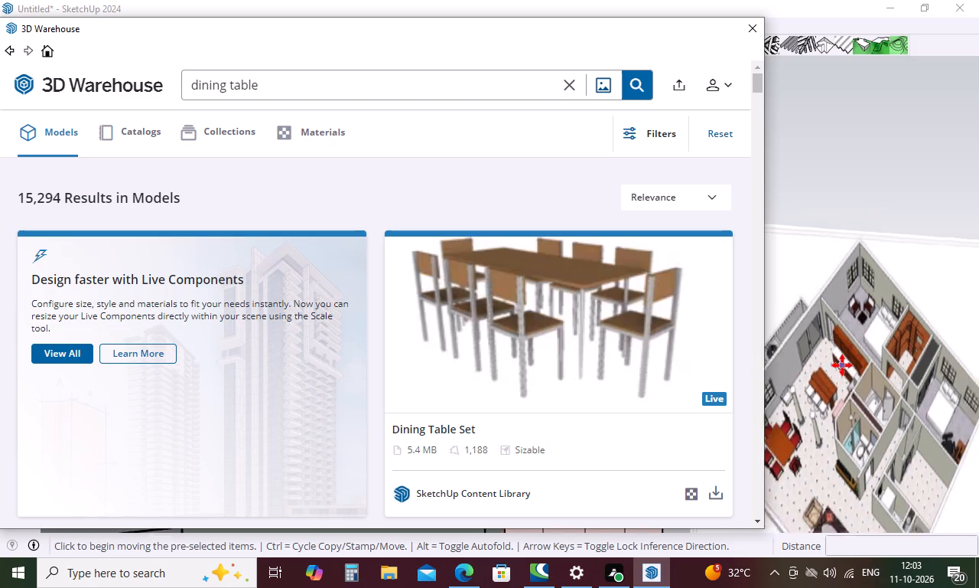
scroll(542, 371, down, 8)
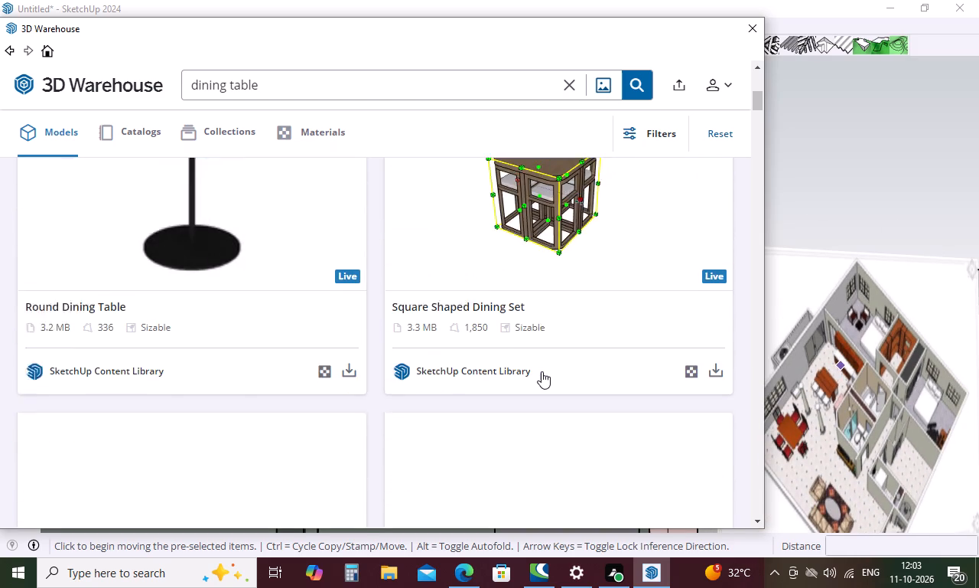
scroll(542, 371, down, 3)
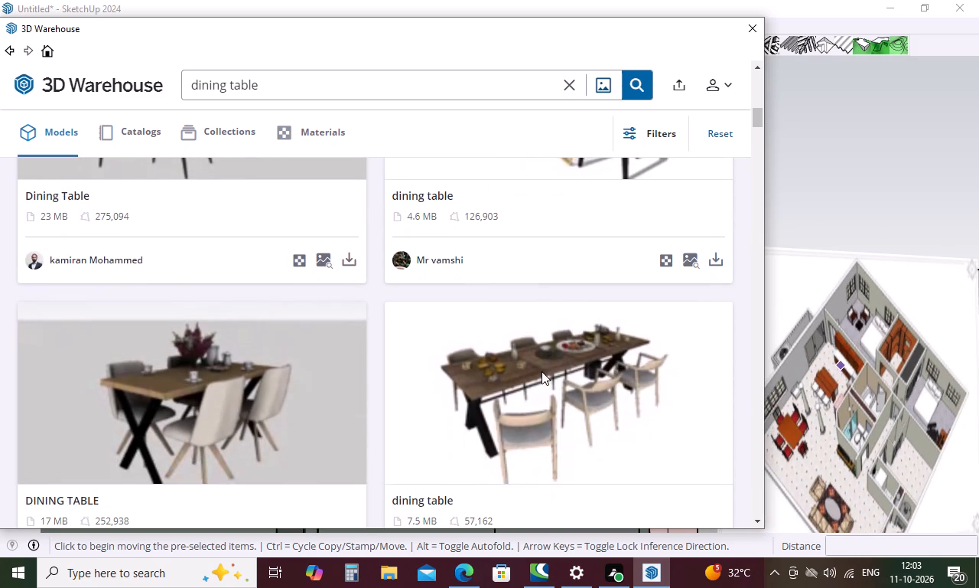
scroll(542, 371, down, 3)
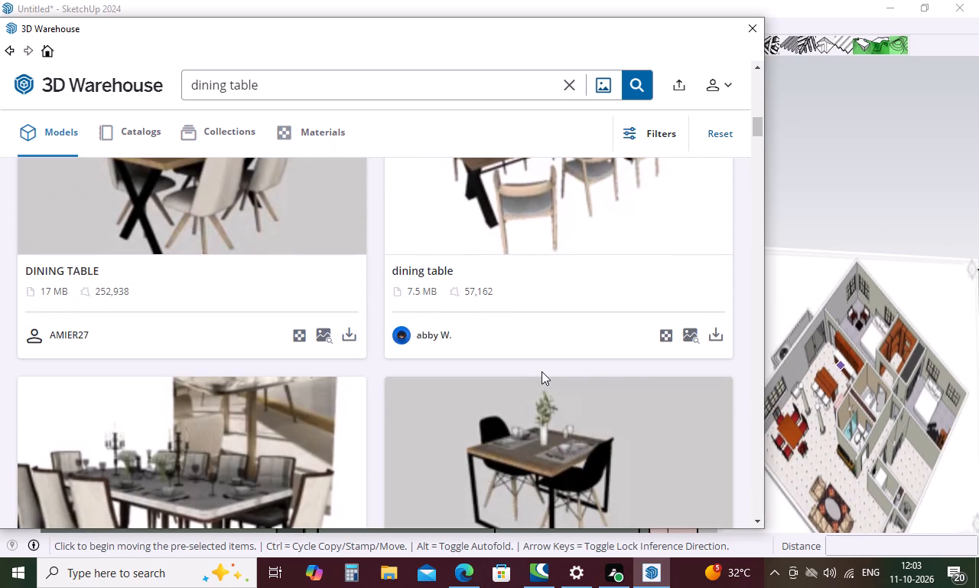
scroll(542, 371, down, 7)
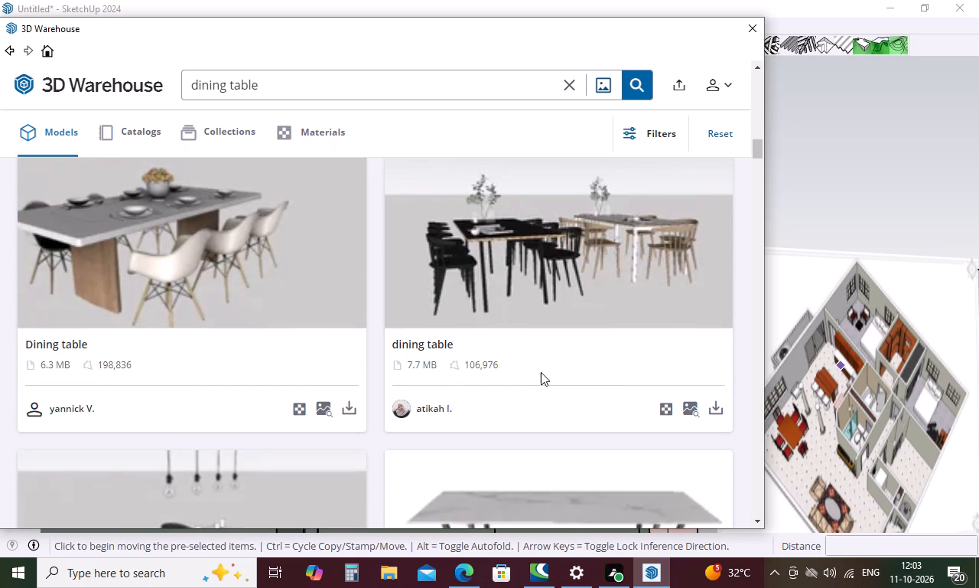
scroll(545, 292, down, 7)
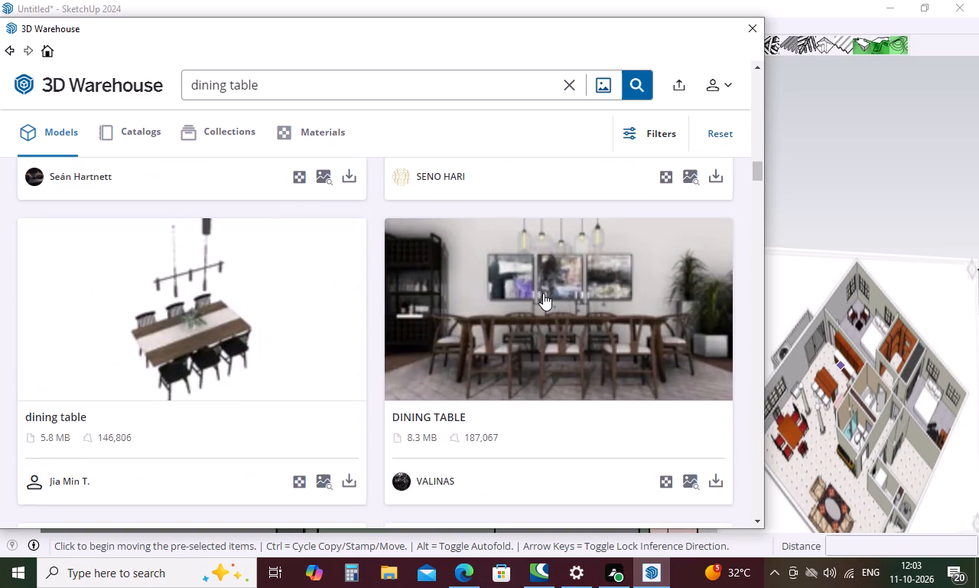
scroll(543, 293, down, 4)
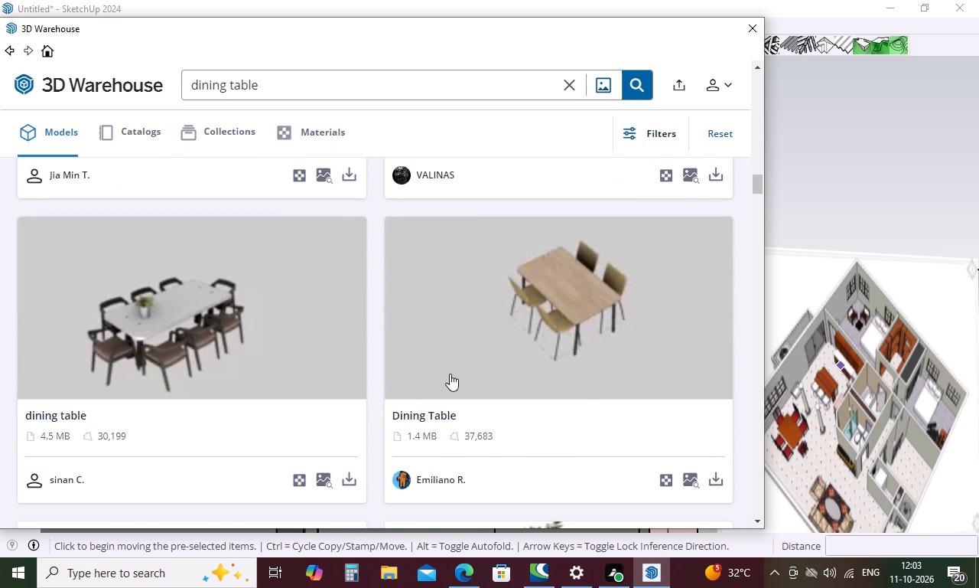
scroll(498, 333, down, 4)
scroll(498, 333, up, 1)
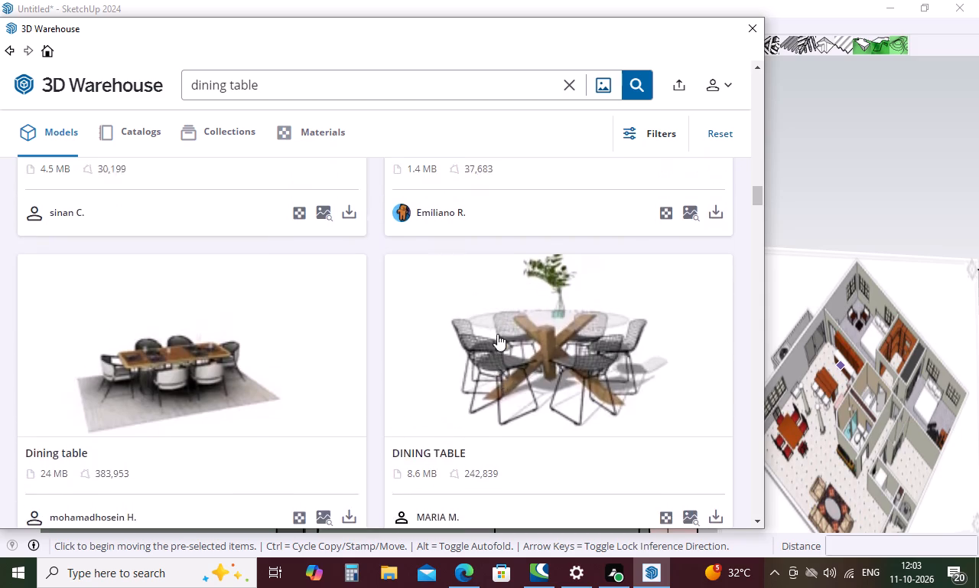
scroll(497, 334, up, 3)
scroll(493, 338, down, 8)
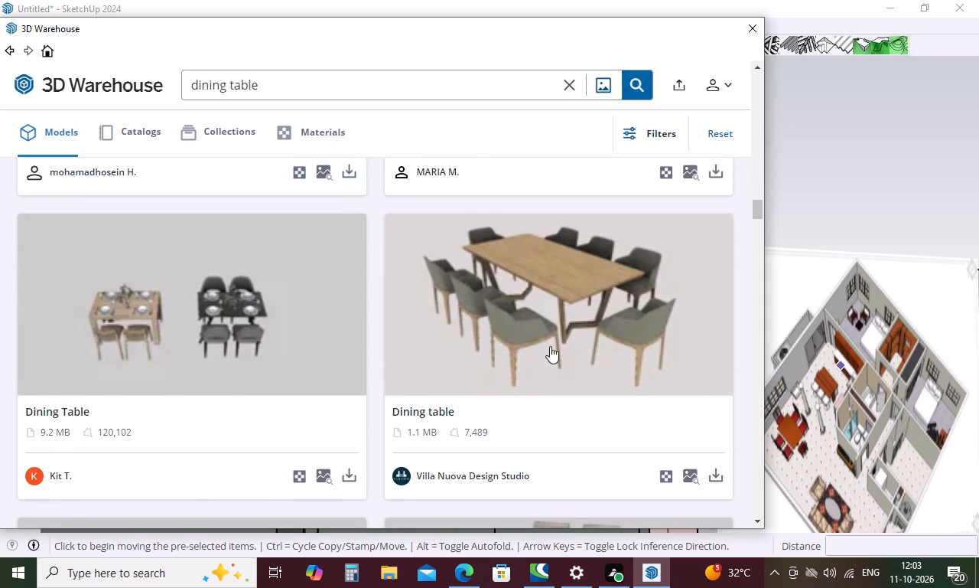
scroll(550, 346, down, 7)
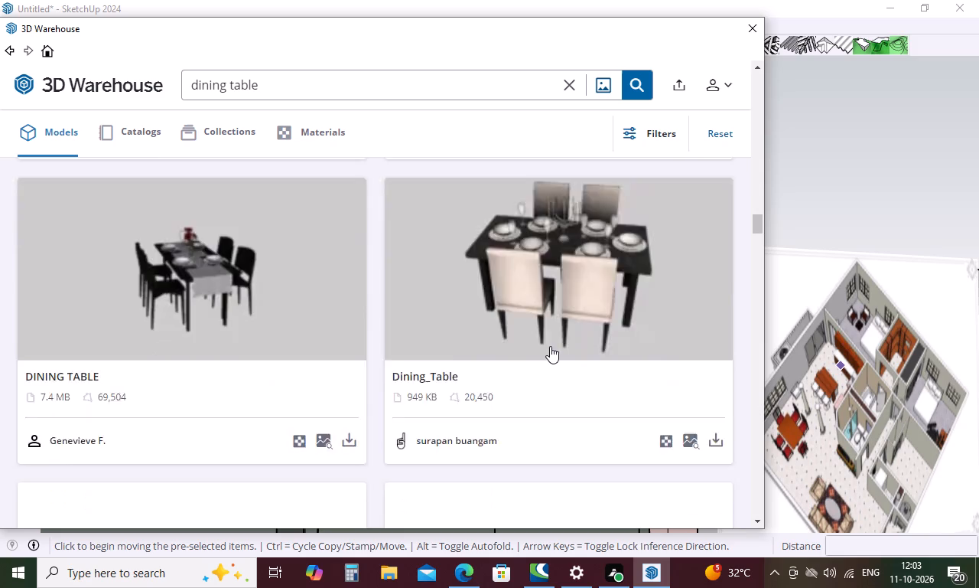
scroll(550, 346, down, 4)
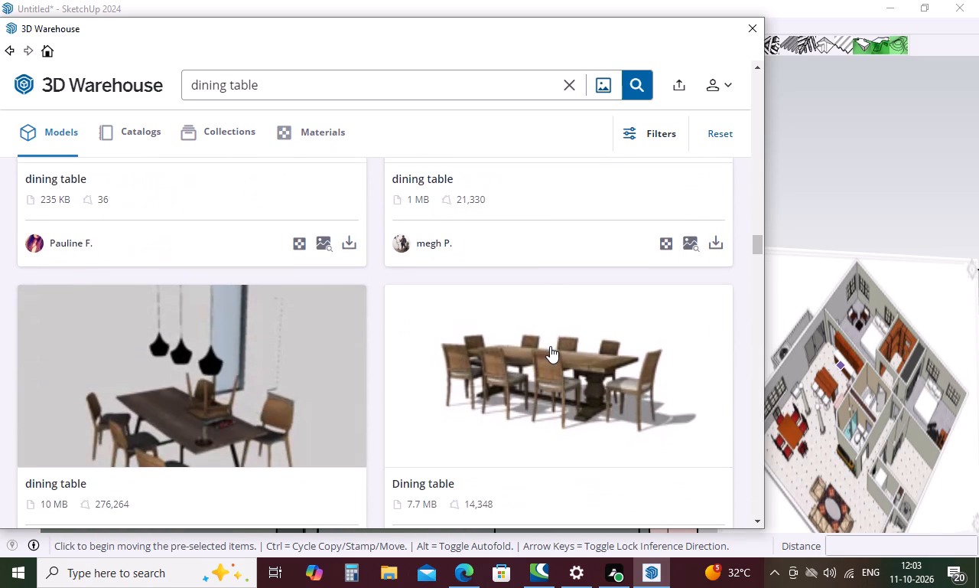
scroll(550, 346, down, 4)
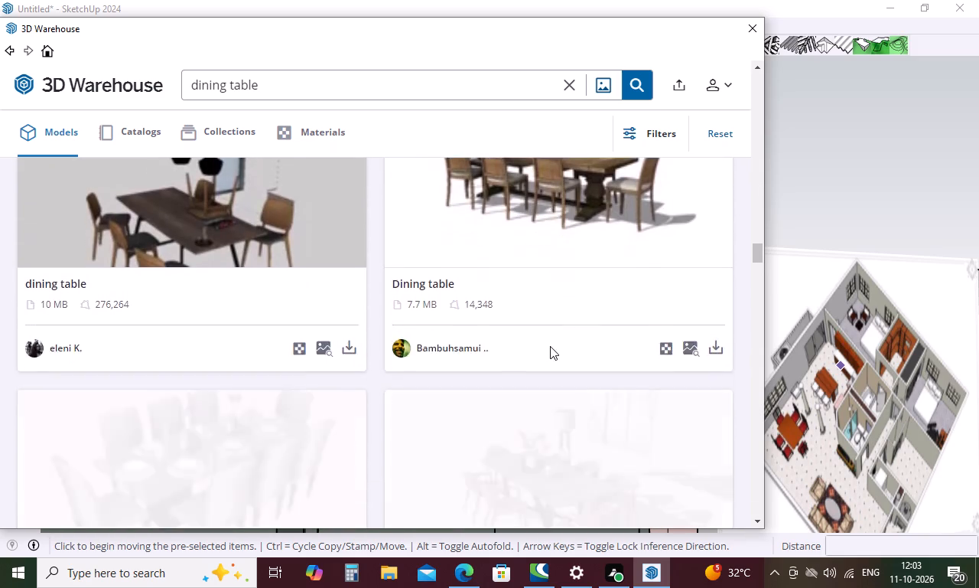
scroll(550, 346, down, 3)
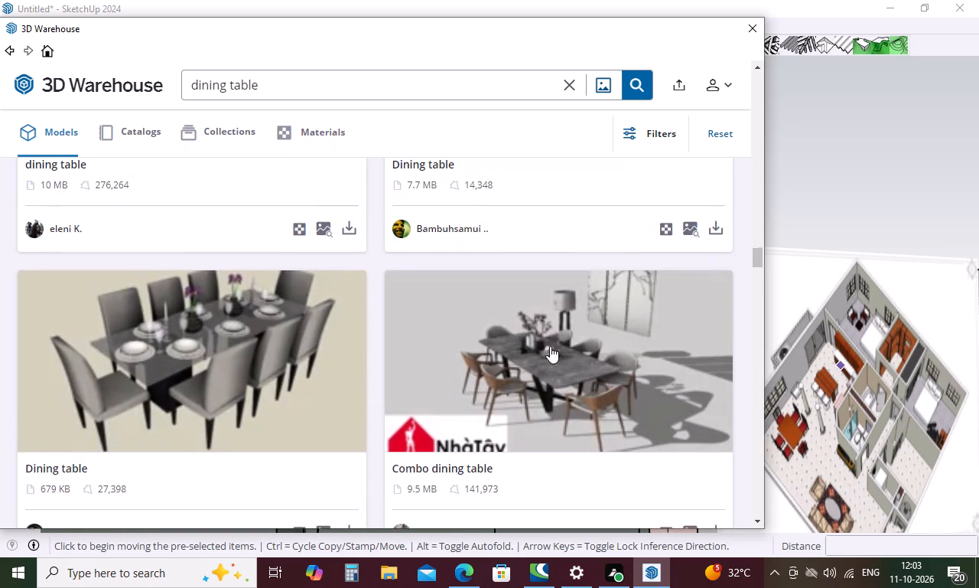
scroll(550, 346, down, 2)
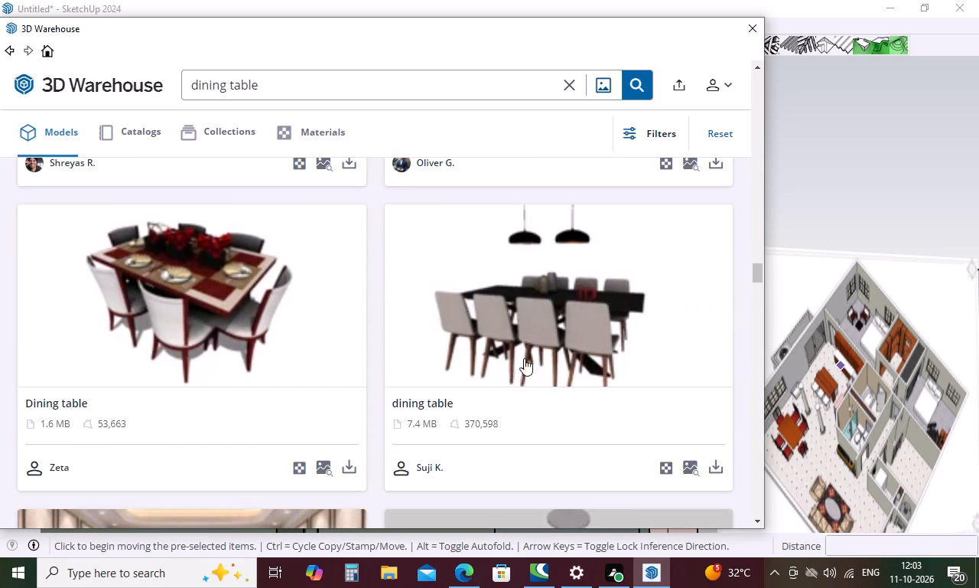
scroll(533, 361, down, 2)
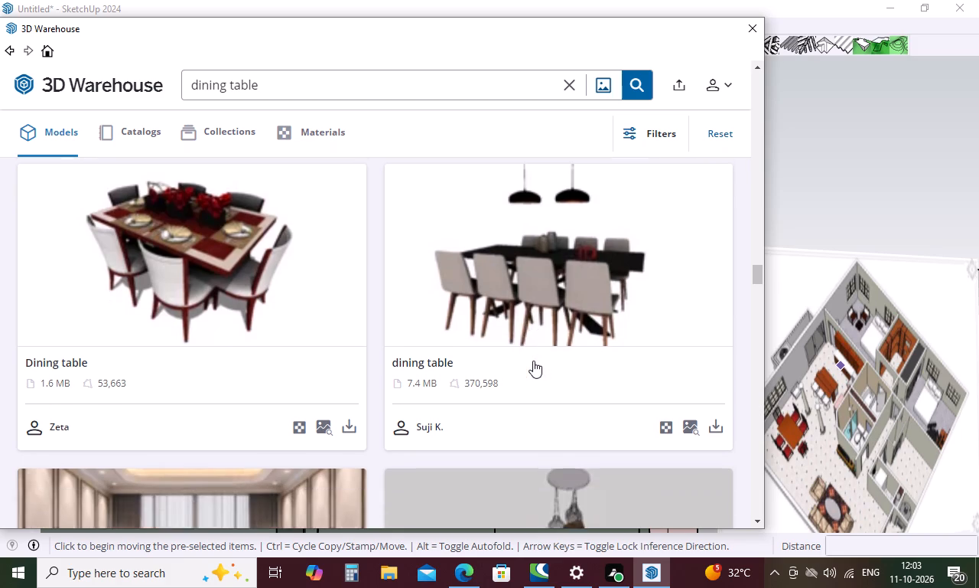
scroll(533, 361, down, 2)
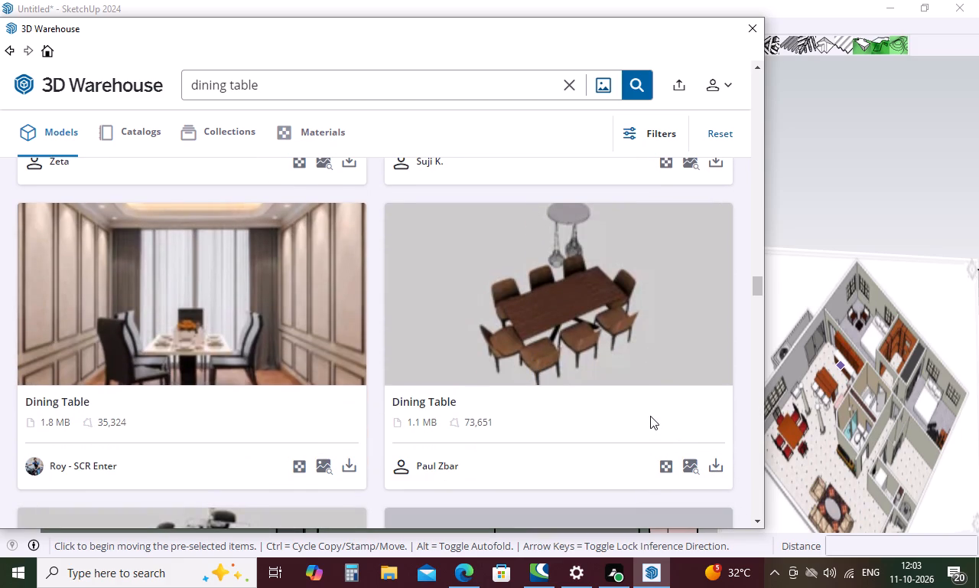
scroll(641, 365, down, 3)
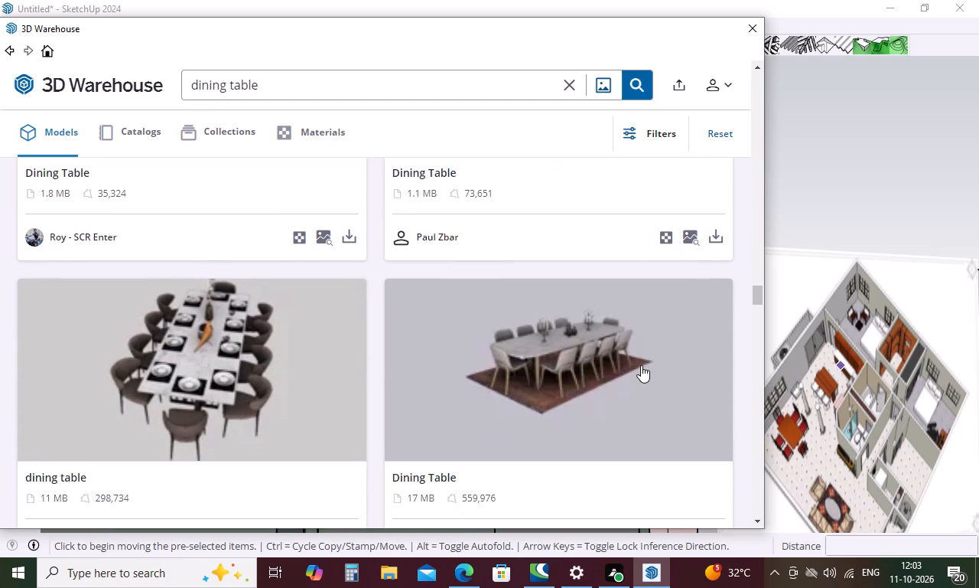
scroll(641, 365, down, 8)
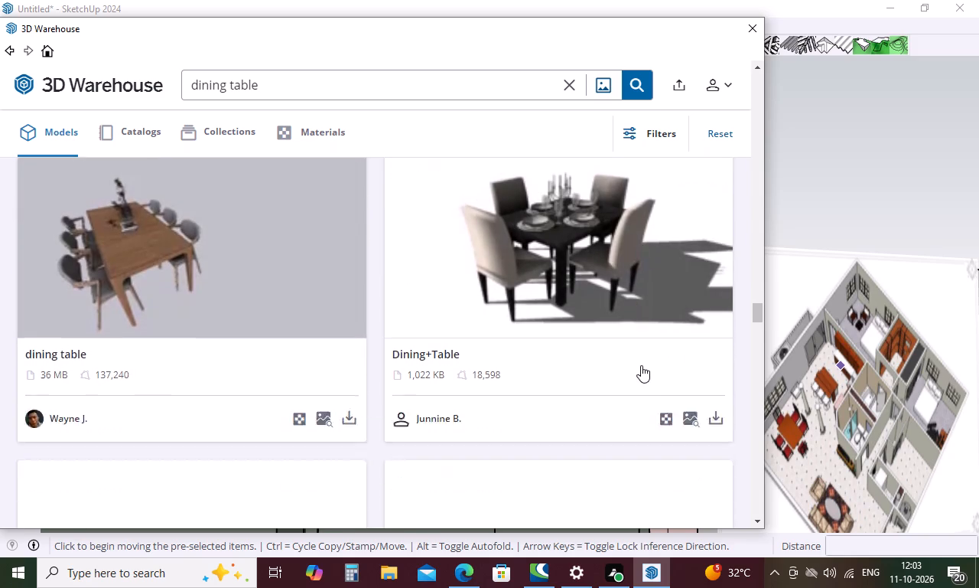
scroll(641, 365, down, 1)
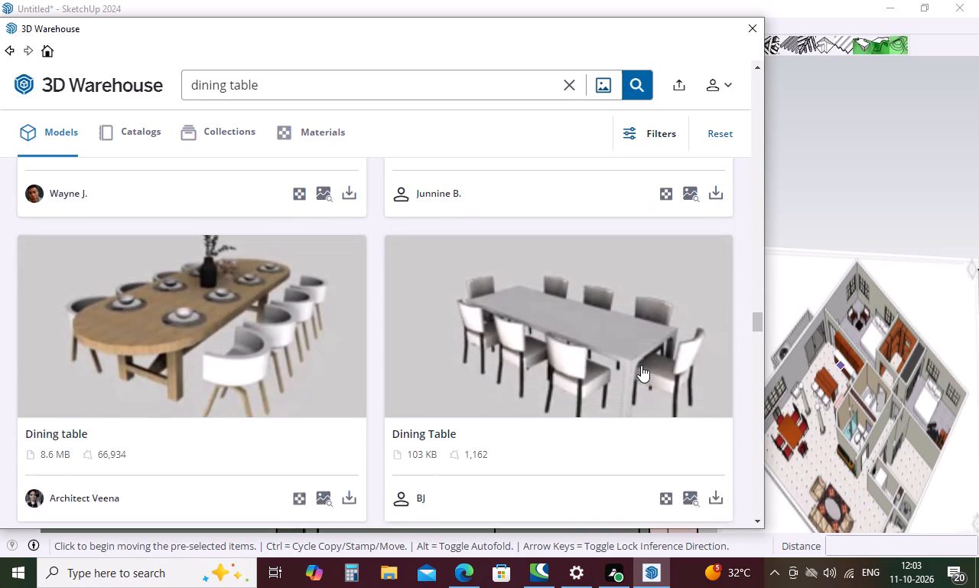
scroll(641, 365, down, 1)
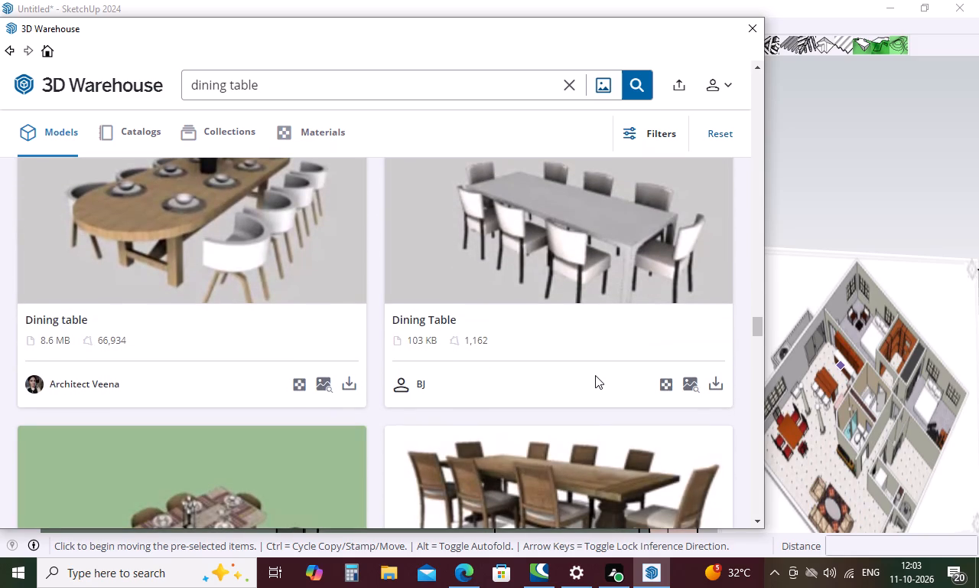
scroll(590, 269, down, 3)
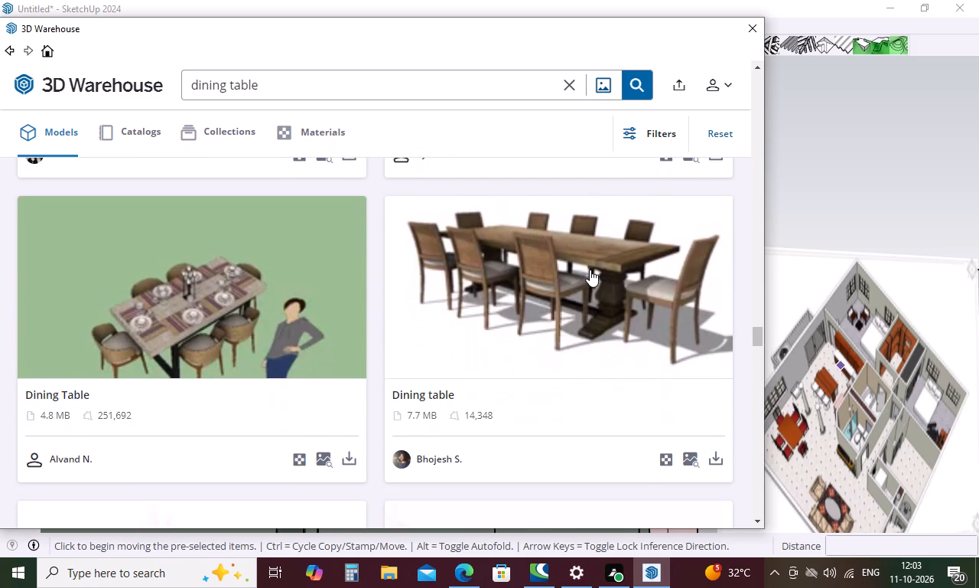
scroll(590, 269, up, 3)
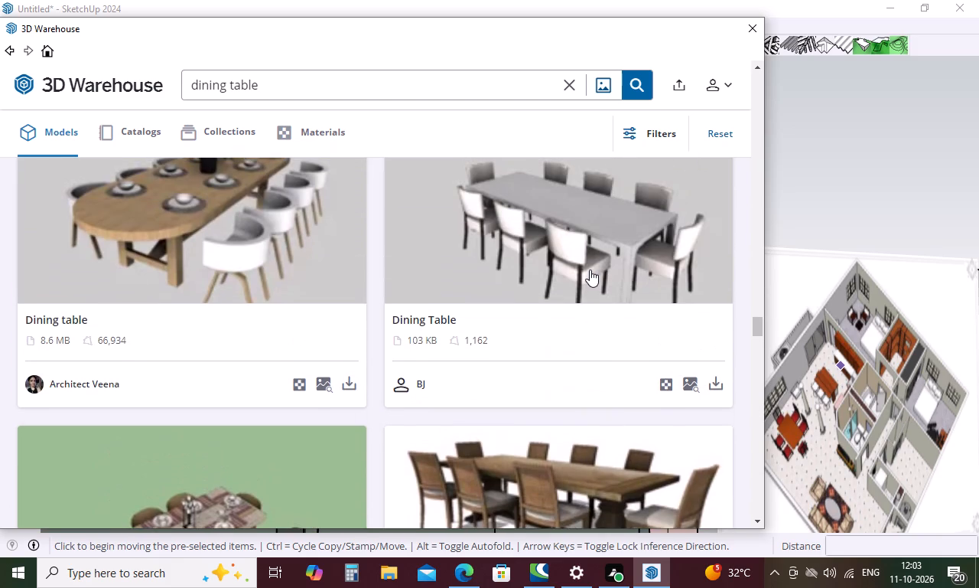
scroll(590, 269, down, 11)
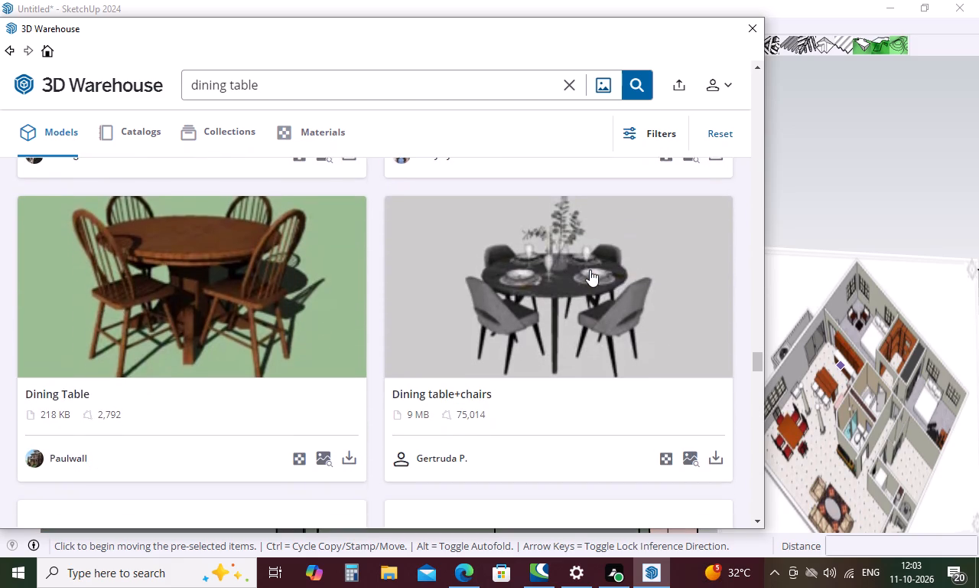
scroll(589, 269, down, 3)
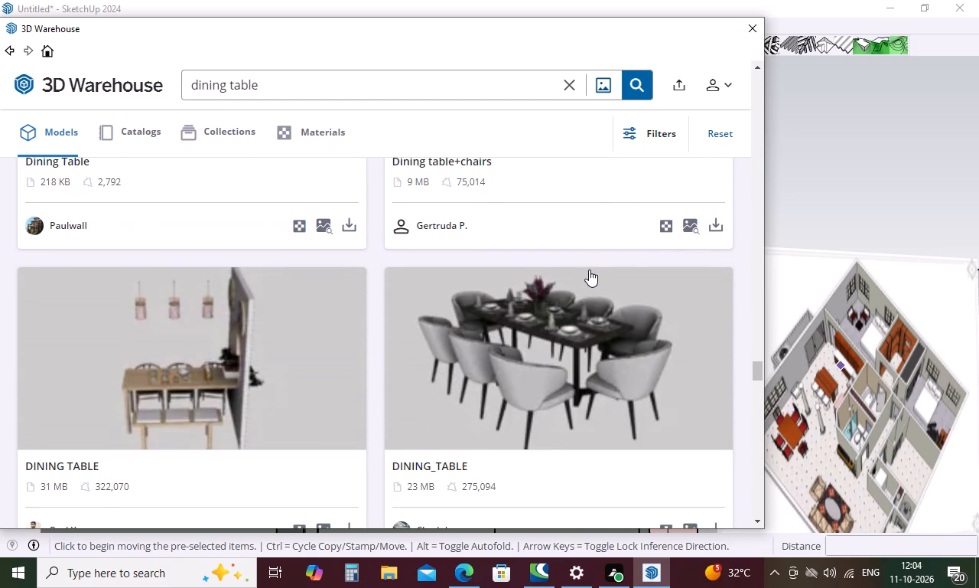
scroll(589, 270, down, 4)
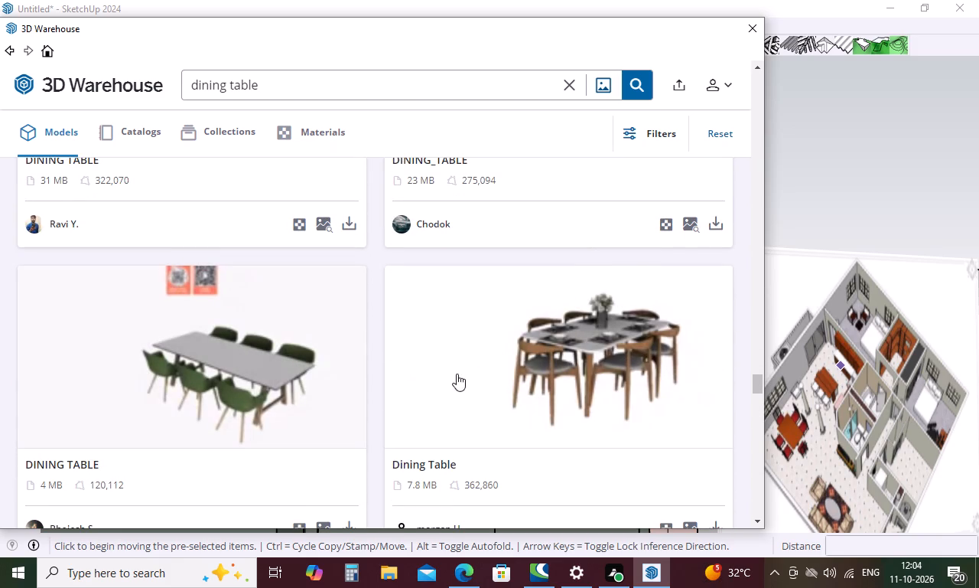
scroll(421, 365, down, 4)
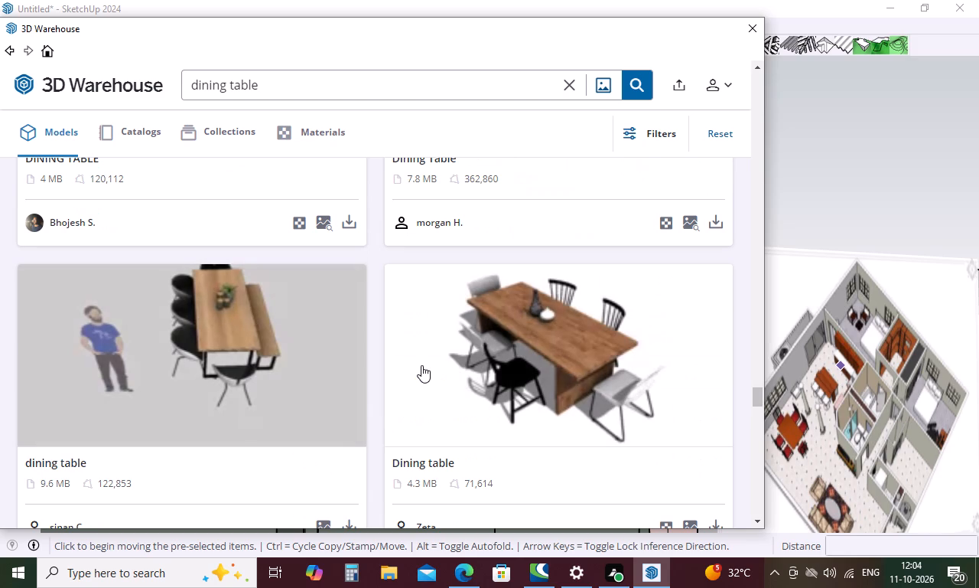
Browse further dining table models for a wooden set with chairs like the one in the floor plan picture.
scroll(430, 362, down, 3)
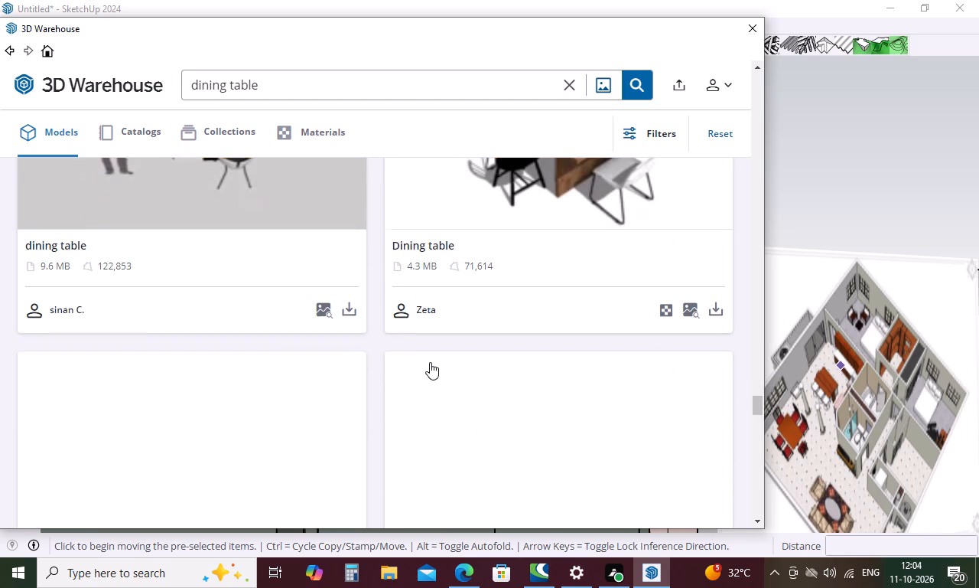
scroll(430, 362, down, 2)
scroll(530, 367, down, 4)
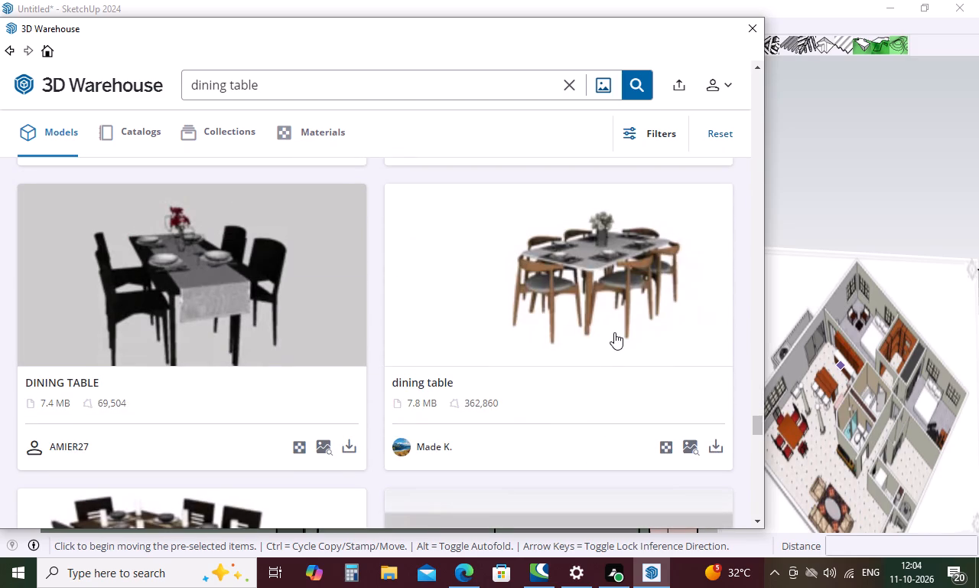
scroll(615, 332, down, 2)
scroll(548, 420, down, 1)
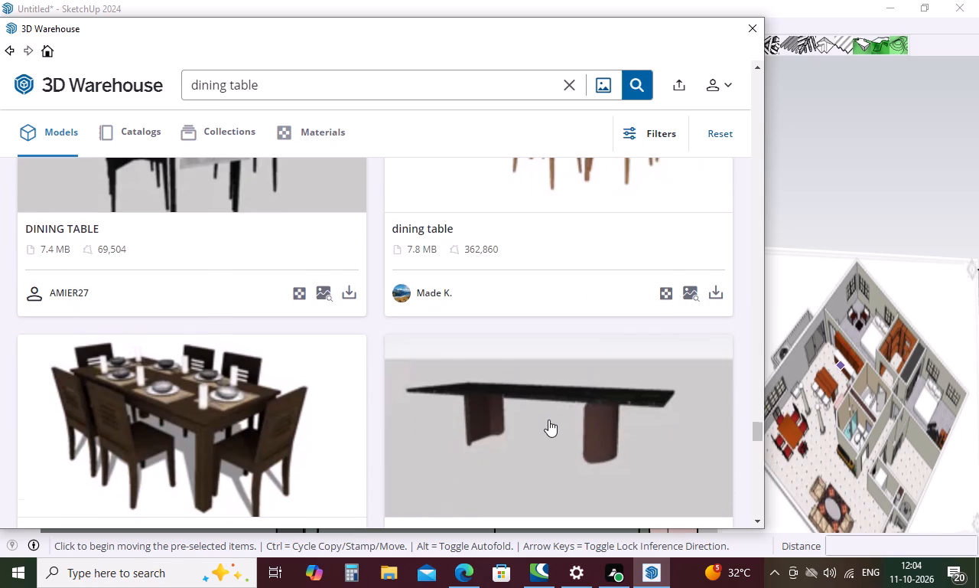
scroll(548, 420, down, 4)
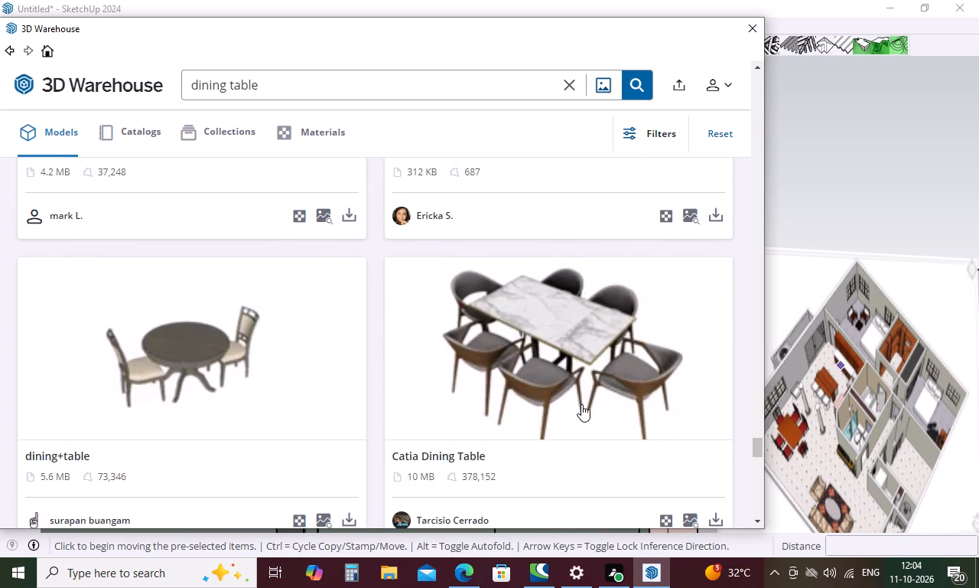
scroll(581, 404, down, 3)
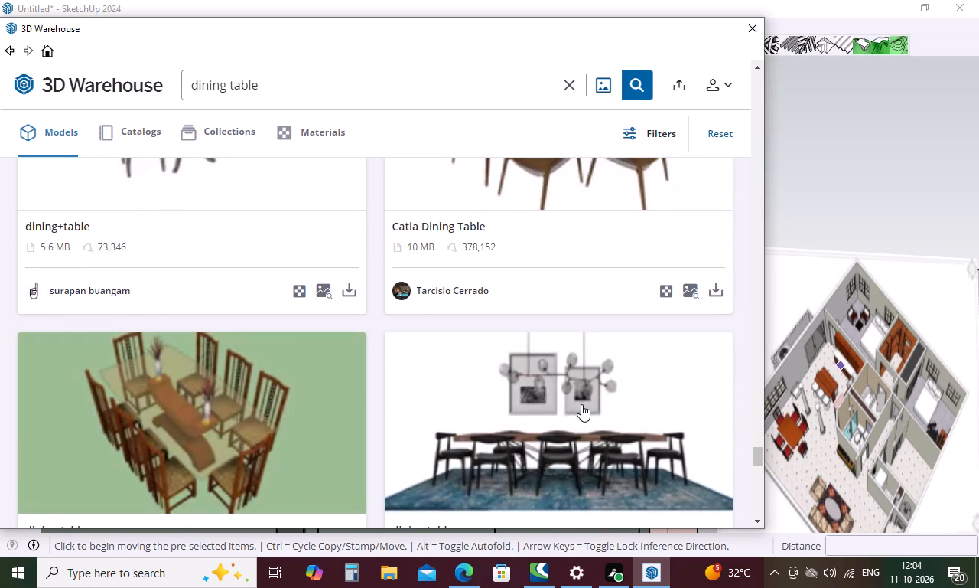
scroll(581, 404, down, 8)
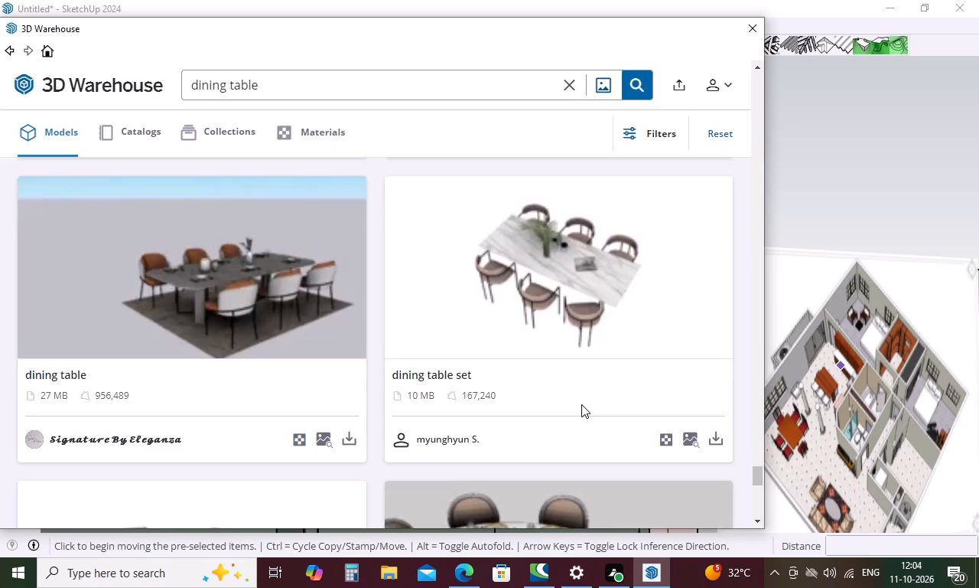
scroll(581, 404, down, 4)
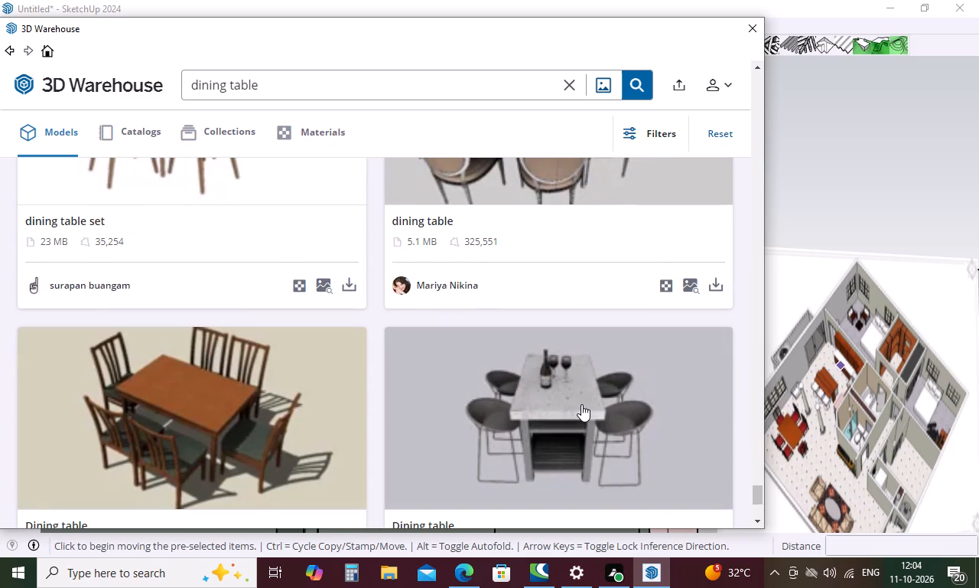
scroll(581, 404, down, 3)
scroll(581, 404, up, 4)
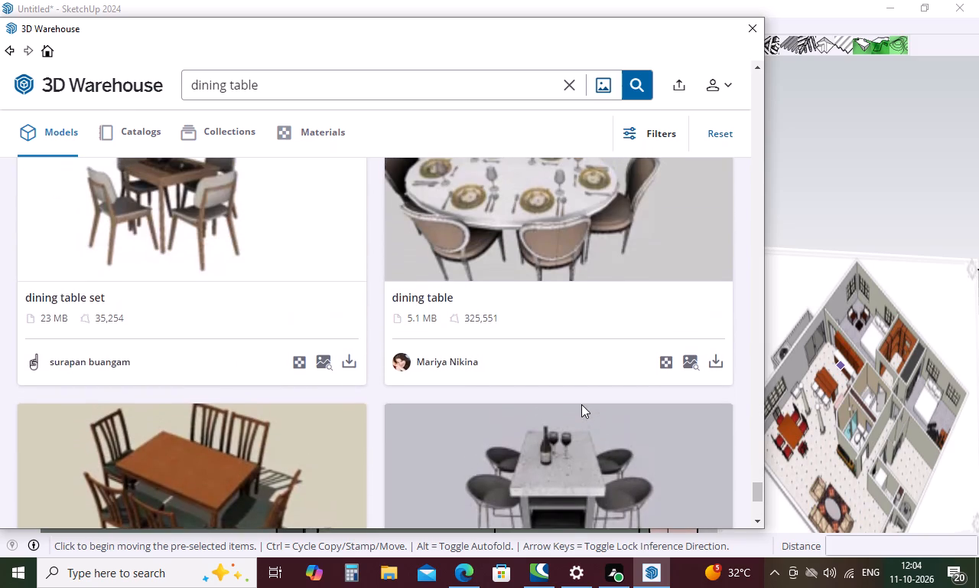
scroll(581, 404, down, 2)
Load the reddish-brown wooden dining table with six green-seated chairs and place it between the round table and the row of chairs.
click(347, 508)
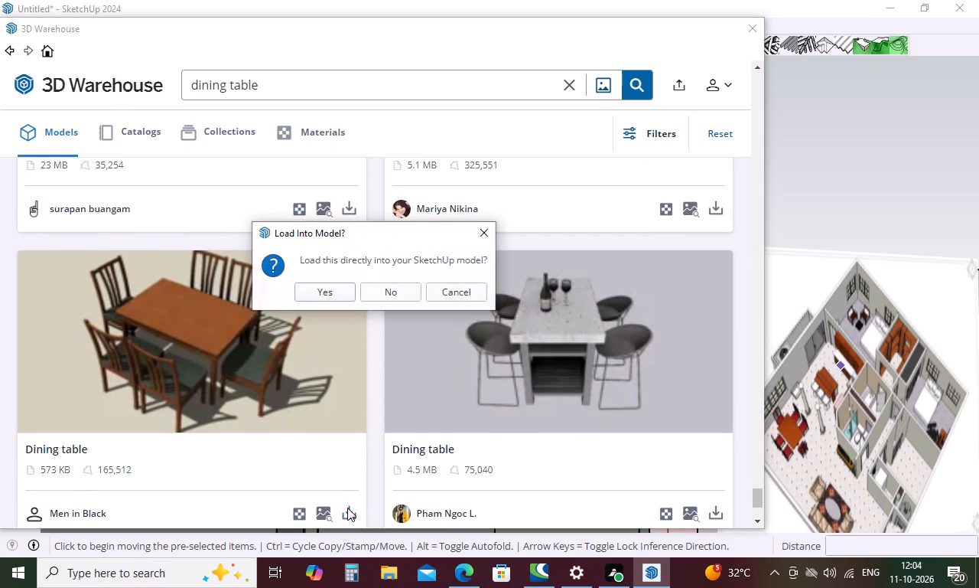
click(321, 286)
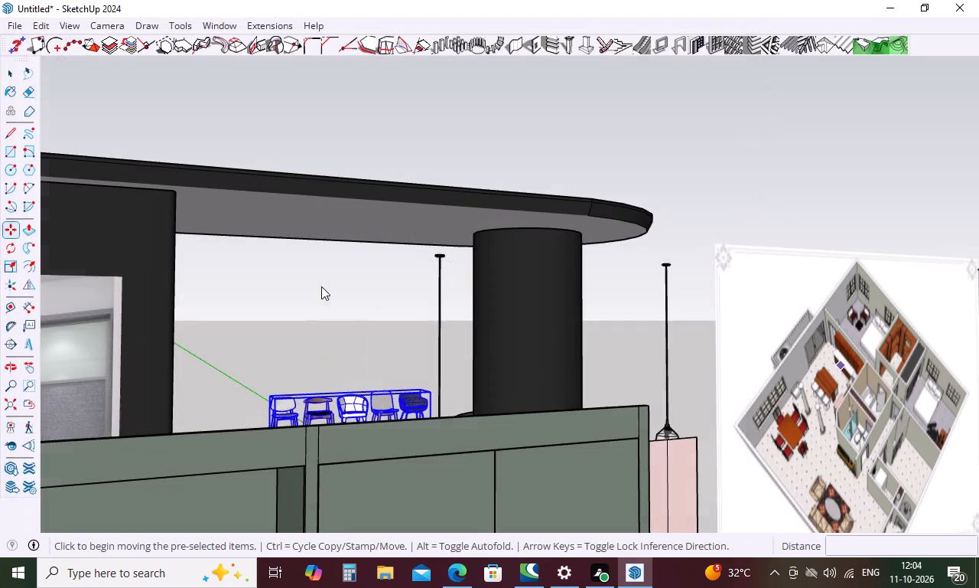
scroll(488, 325, down, 4)
middle_drag(512, 320, 526, 541)
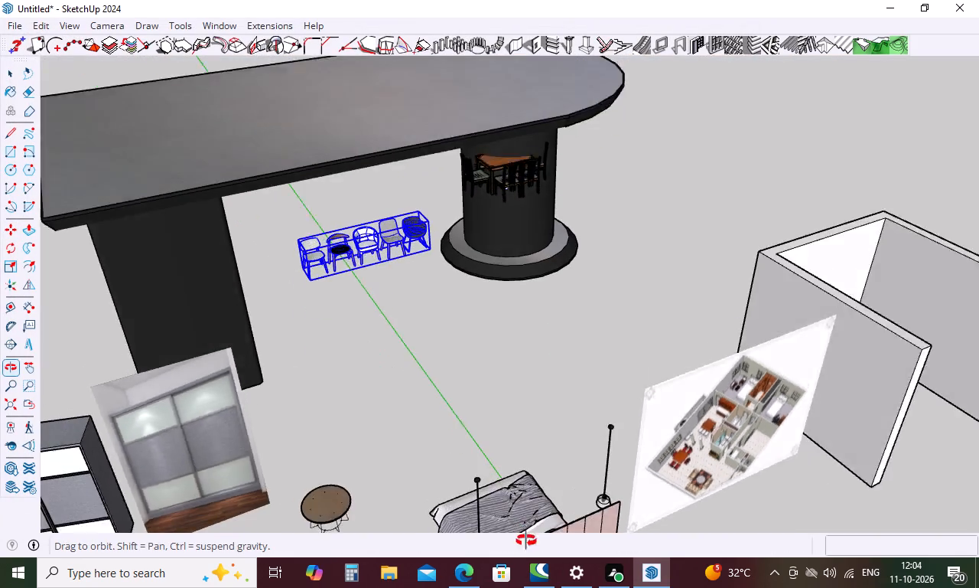
middle_drag(526, 541, 526, 564)
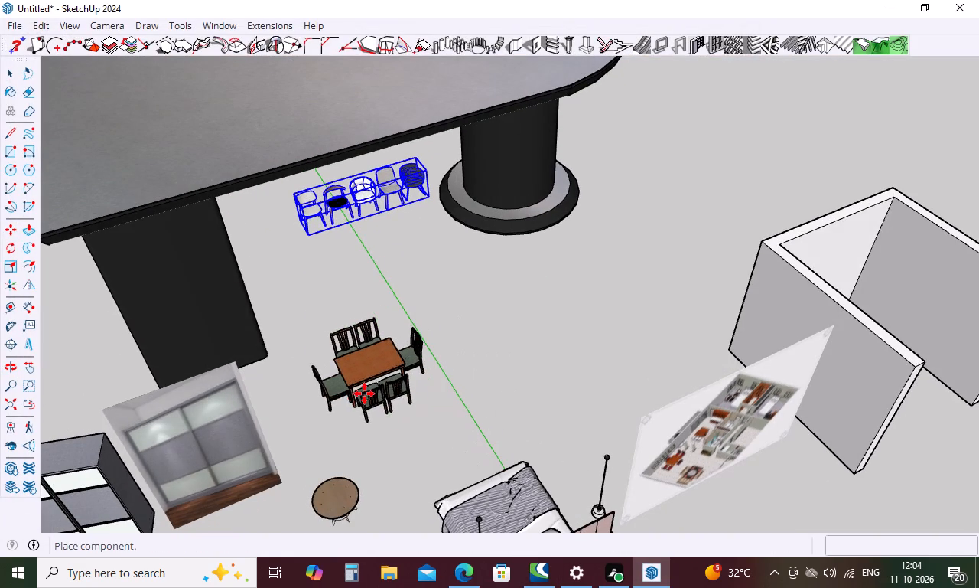
click(361, 397)
scroll(515, 441, down, 5)
middle_drag(522, 459, 558, 400)
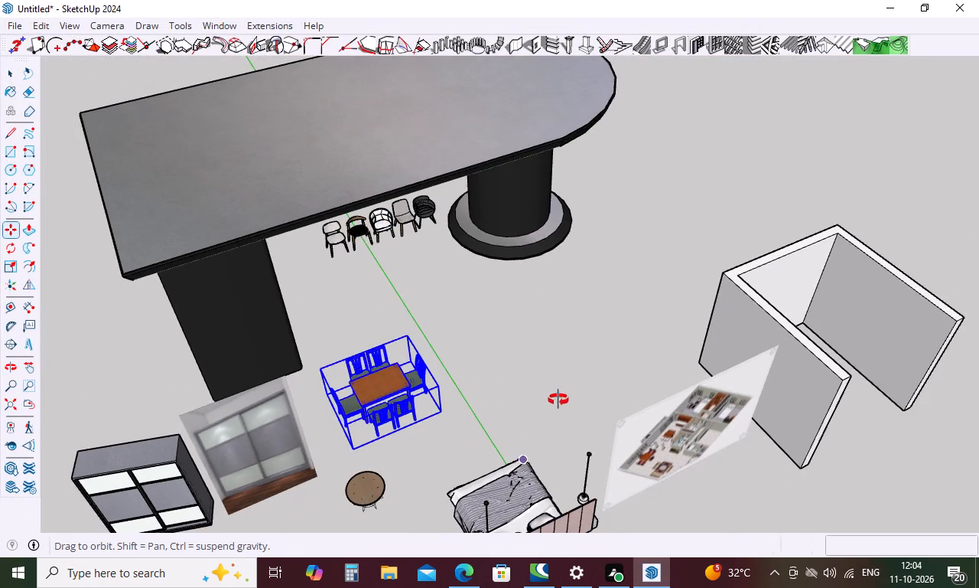
middle_drag(558, 400, 633, 239)
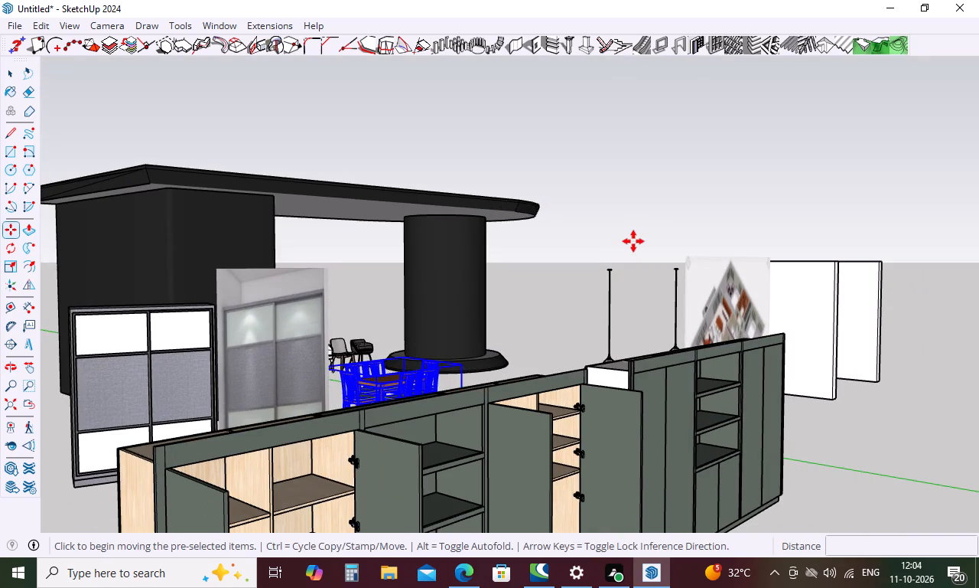
key(space)
click(629, 225)
Examine the collected furniture and the floor plan picture to decide which item to search for.
scroll(615, 243, down, 5)
middle_drag(614, 250, 752, 397)
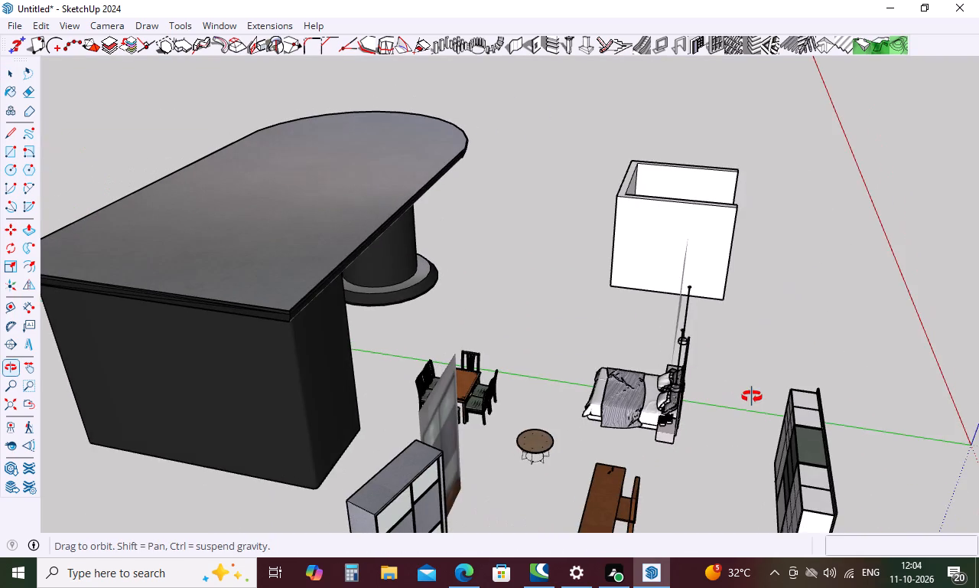
middle_drag(752, 397, 707, 432)
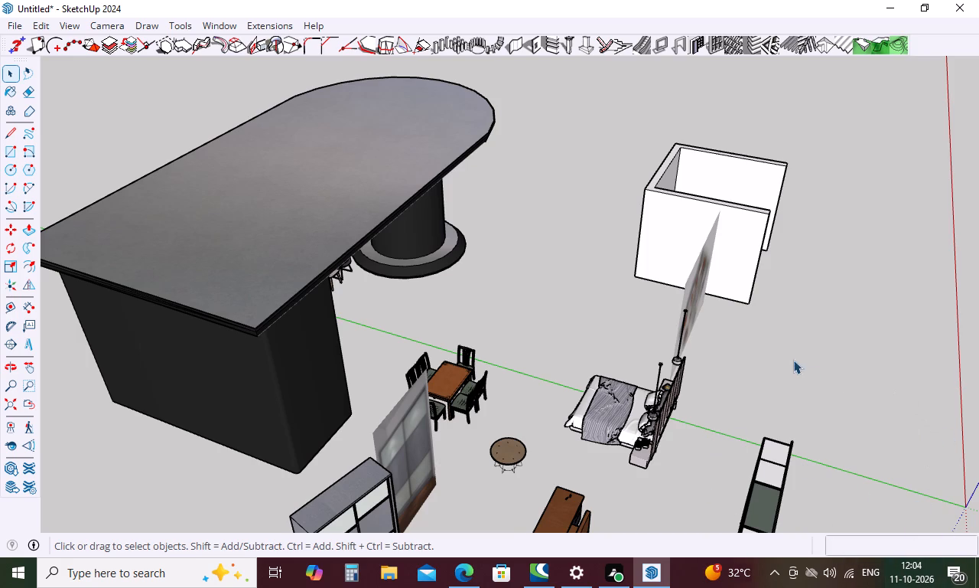
middle_drag(786, 330, 655, 205)
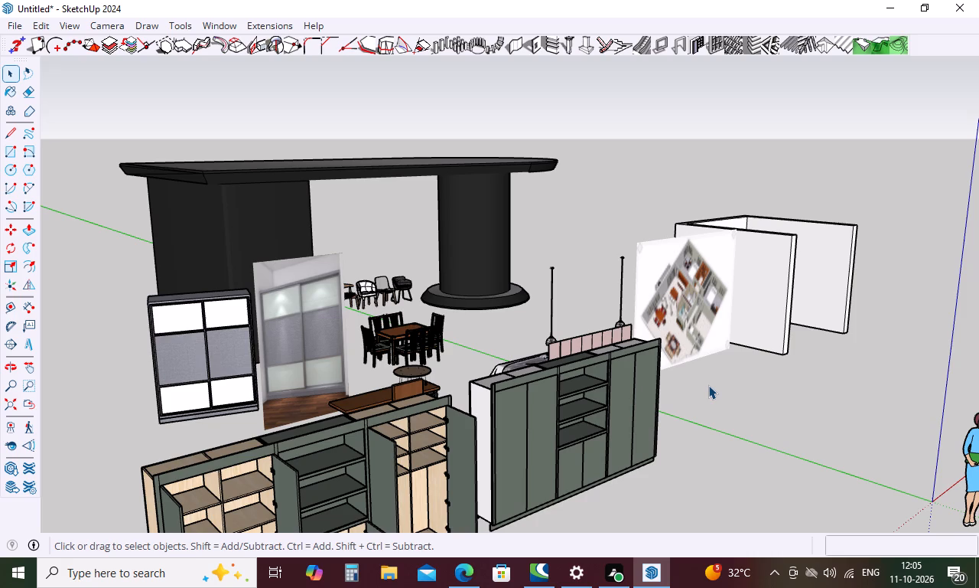
scroll(811, 366, down, 3)
middle_drag(811, 365, 673, 406)
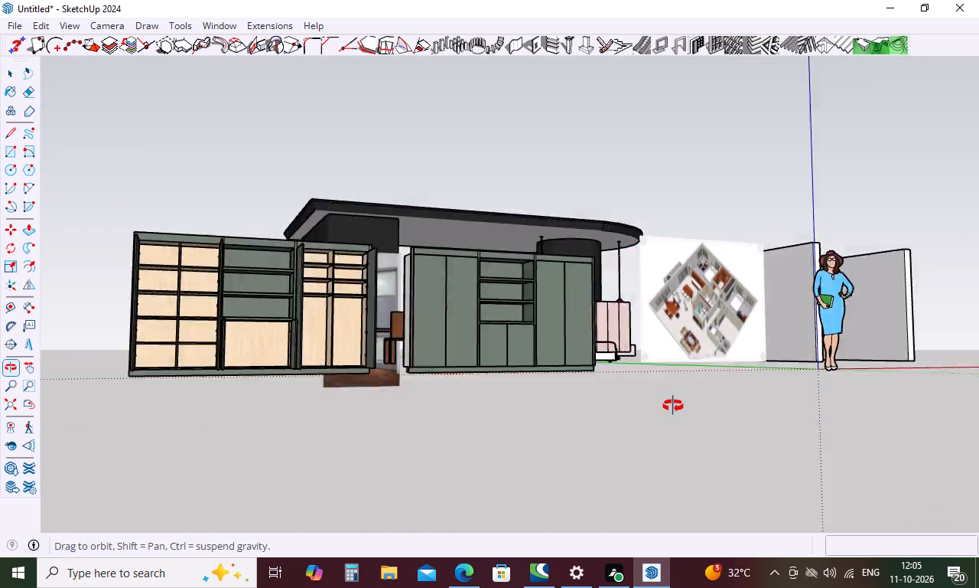
middle_drag(673, 406, 536, 415)
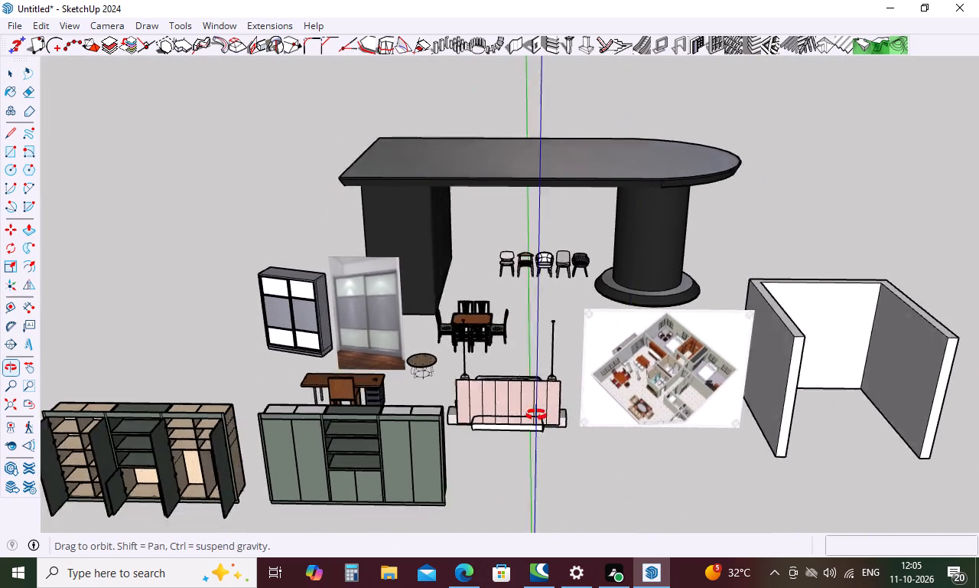
middle_drag(536, 415, 518, 415)
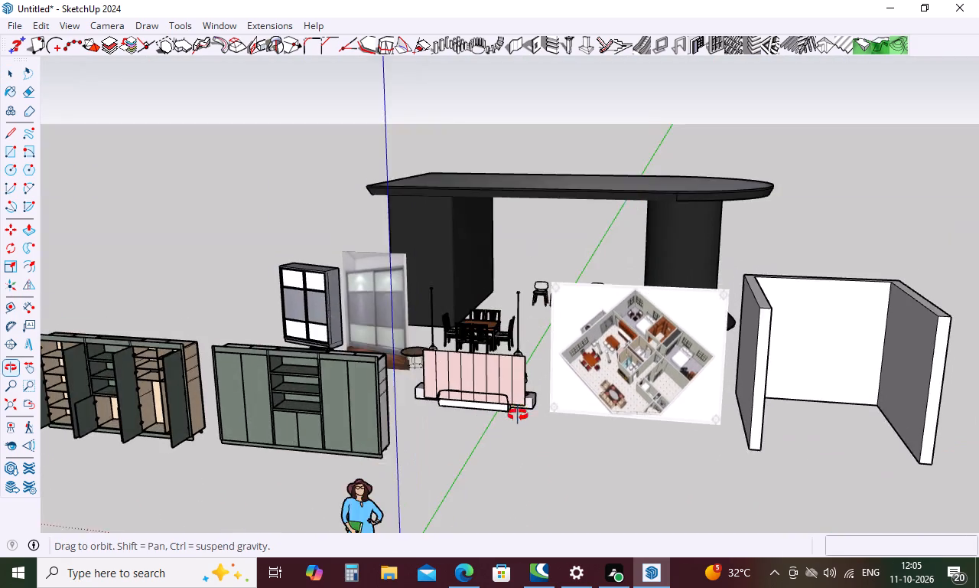
middle_drag(518, 415, 516, 418)
scroll(599, 420, up, 5)
scroll(599, 488, up, 3)
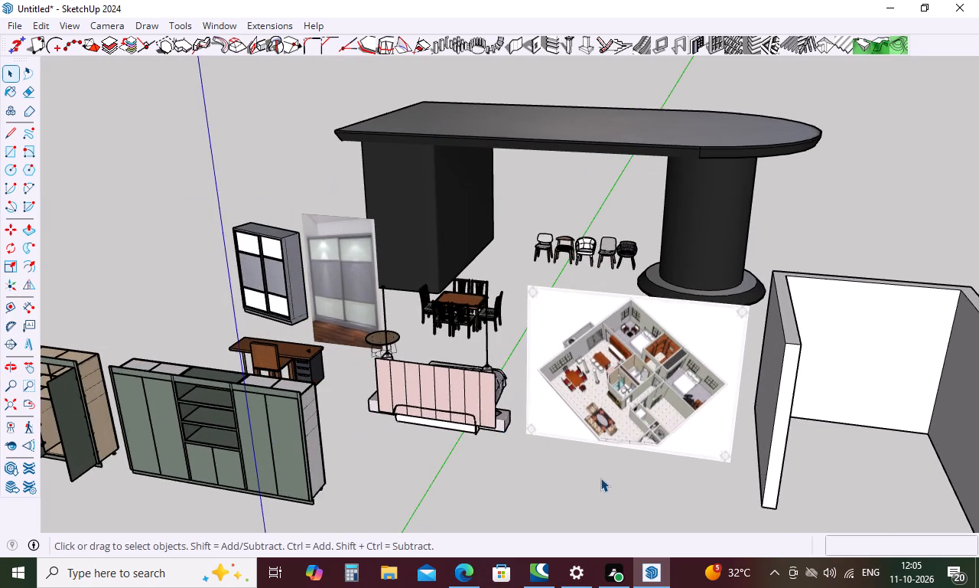
scroll(600, 478, up, 8)
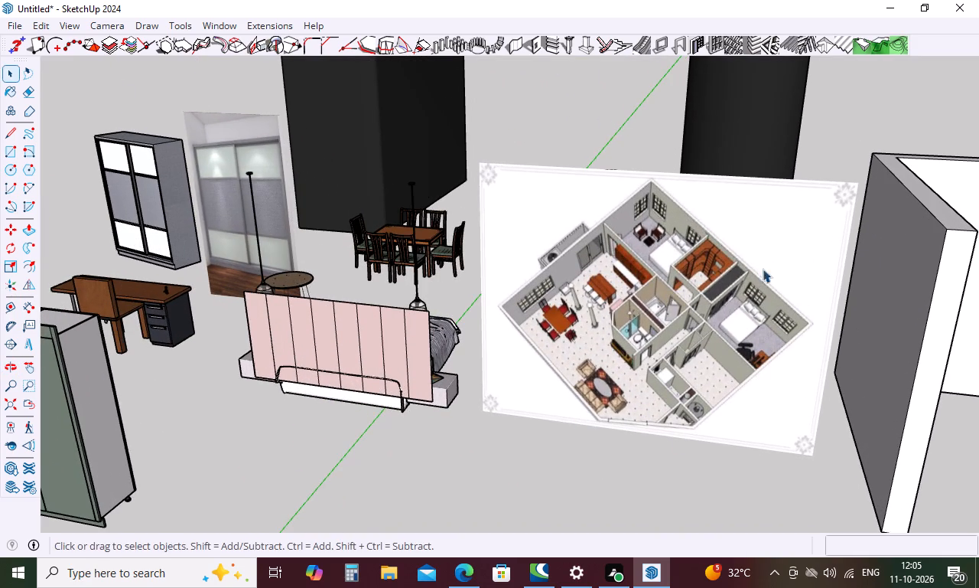
Search the 3D Warehouse for "sofa set".
click(211, 22)
click(224, 149)
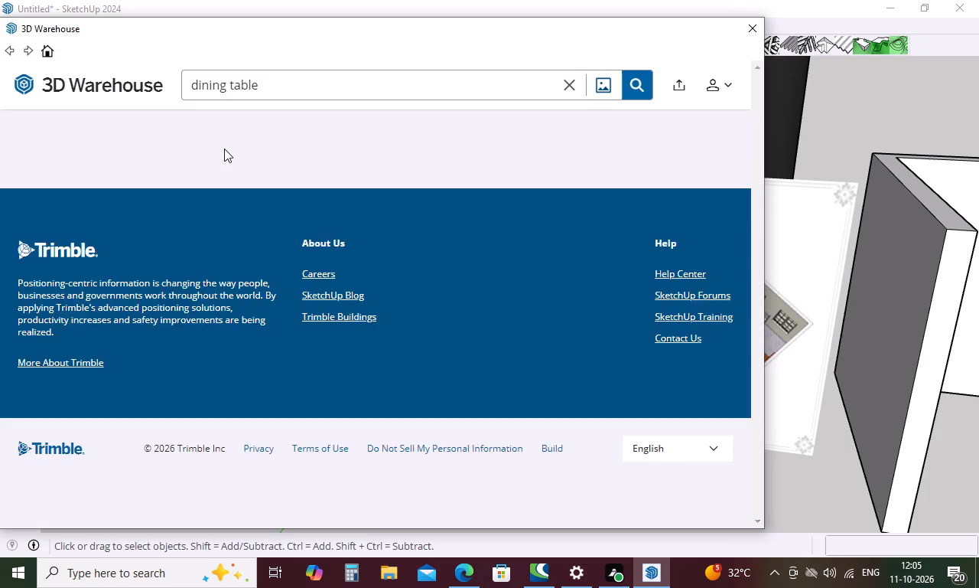
click(259, 90)
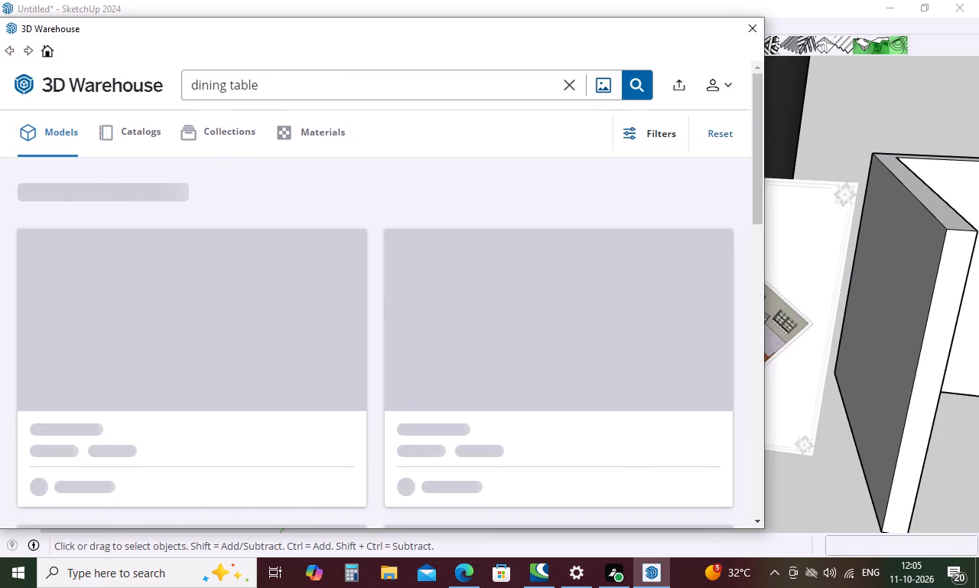
key(BackSpace)
key(BackSpace)
key(BackSpace)
key(BackSpace)
key(BackSpace)
key(BackSpace)
key(BackSpace)
key(BackSpace)
key(BackSpace)
key(BackSpace)
key(BackSpace)
key(BackSpace)
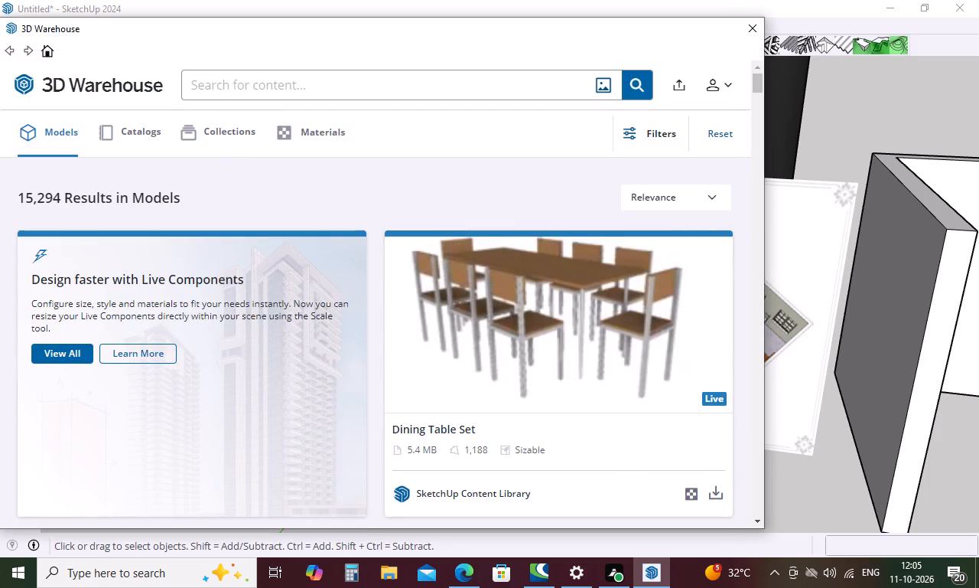
text(sofa)
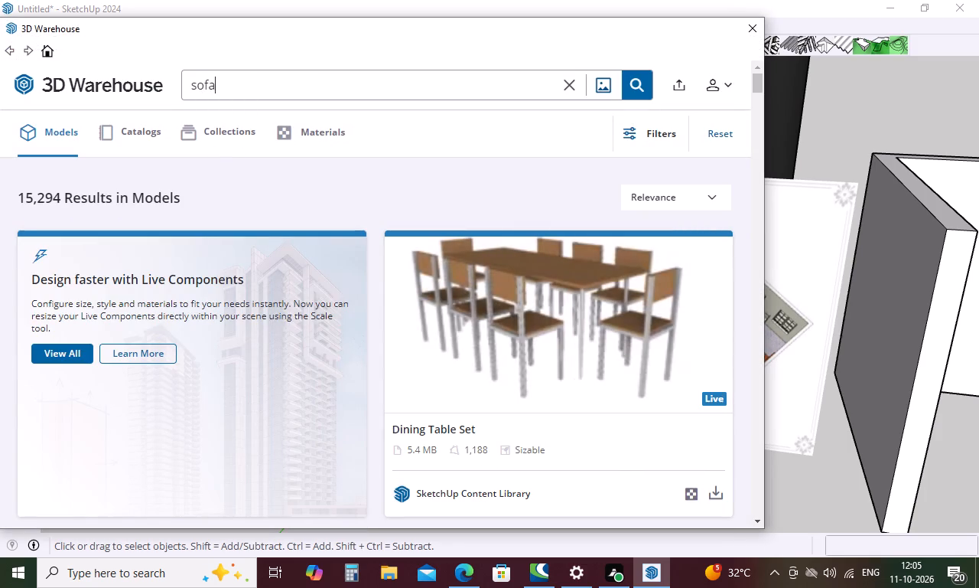
key(space)
text(set)
key(Return)
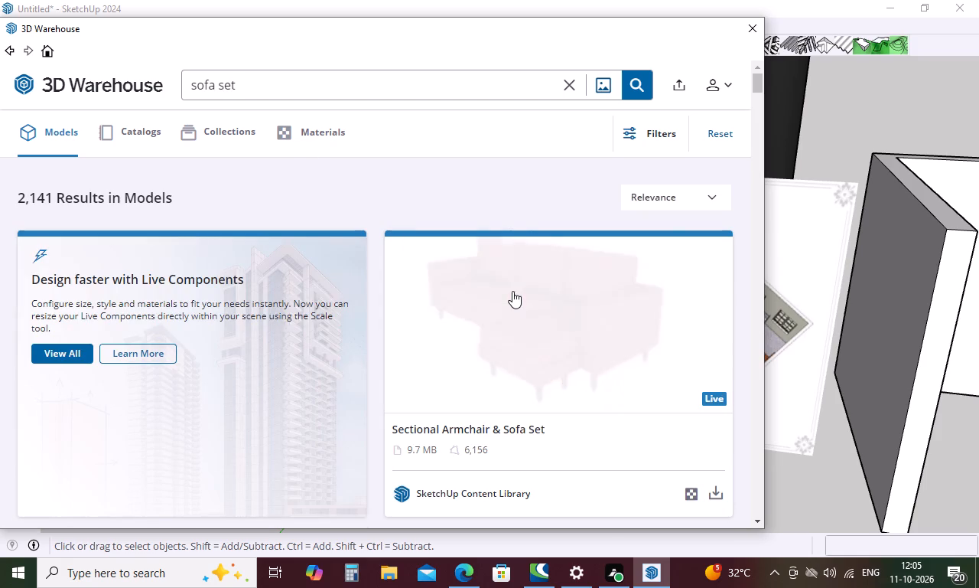
Examine the living-area seating in the floor plan picture as a reference for choosing a sofa set.
scroll(512, 291, down, 5)
scroll(858, 360, down, 5)
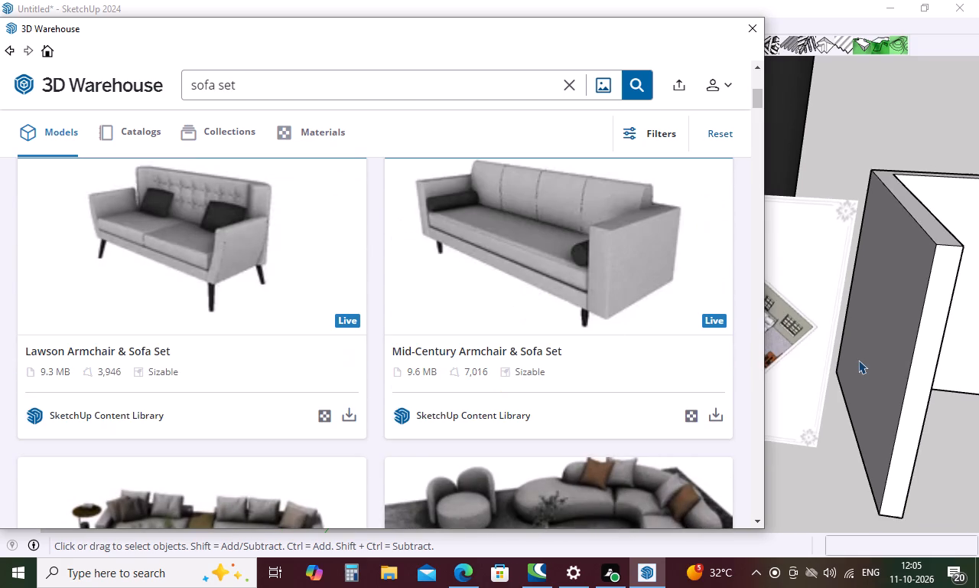
scroll(858, 360, down, 17)
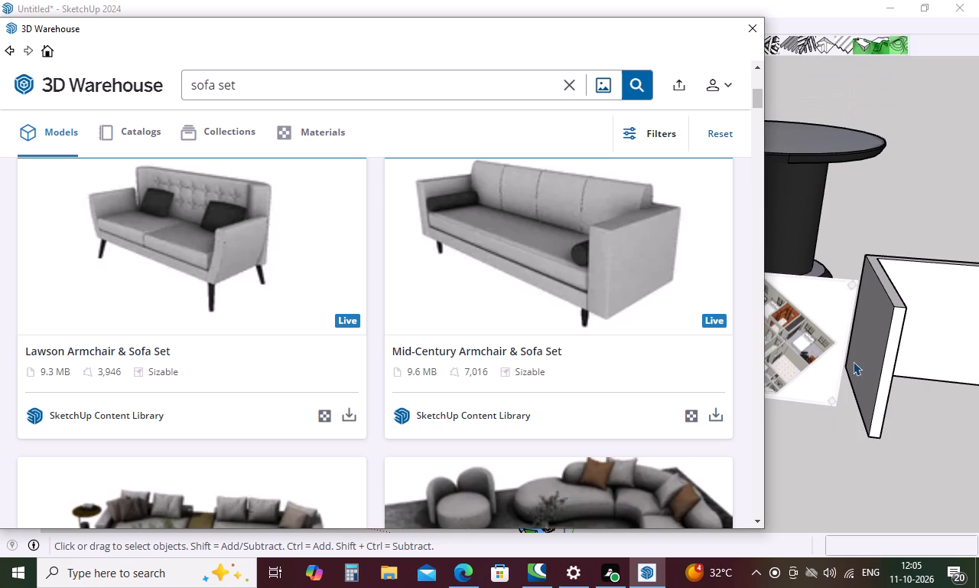
scroll(853, 361, down, 20)
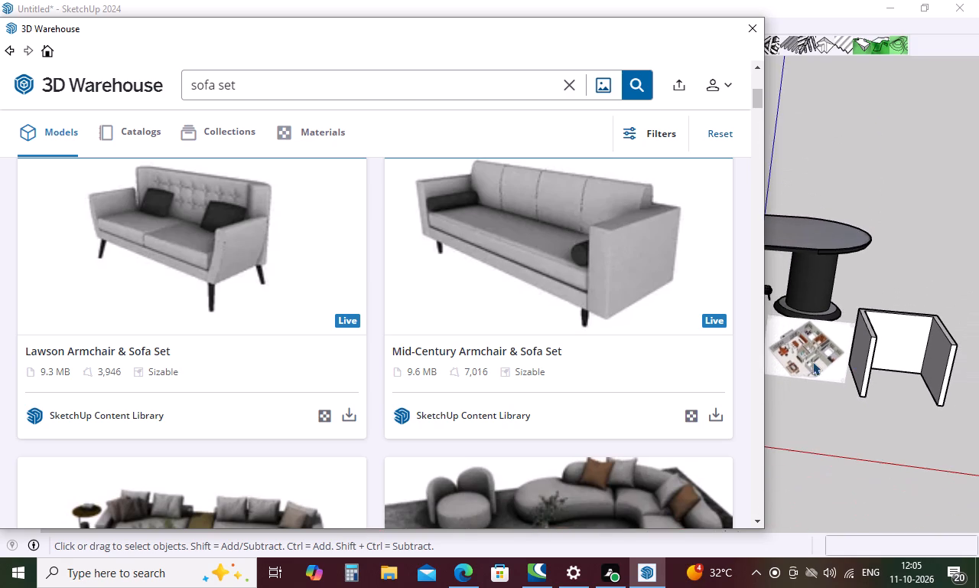
scroll(781, 372, up, 5)
scroll(781, 366, up, 18)
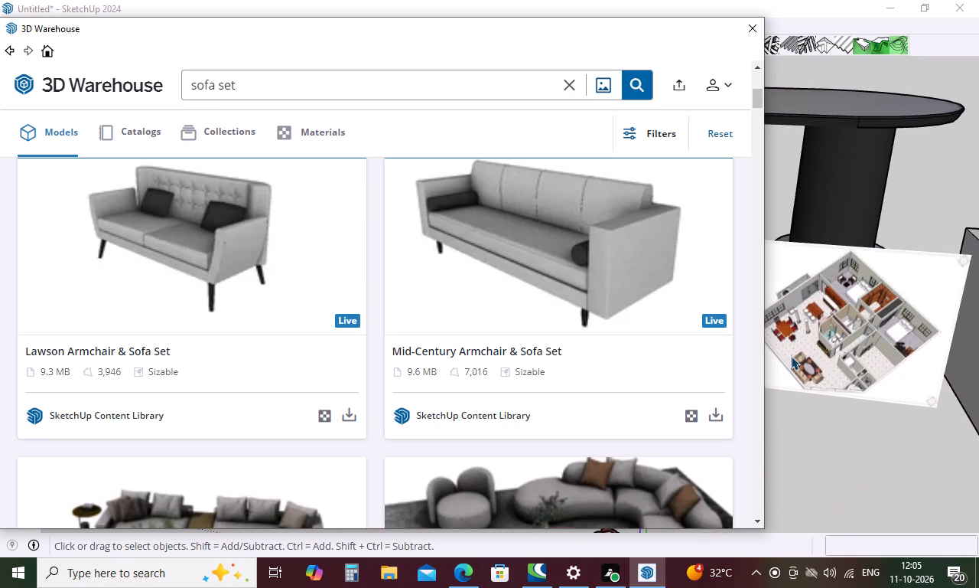
scroll(791, 356, up, 12)
Browse the sofa set models for one with a sofa, armchairs and coffee table like the floor plan picture's.
scroll(610, 367, down, 5)
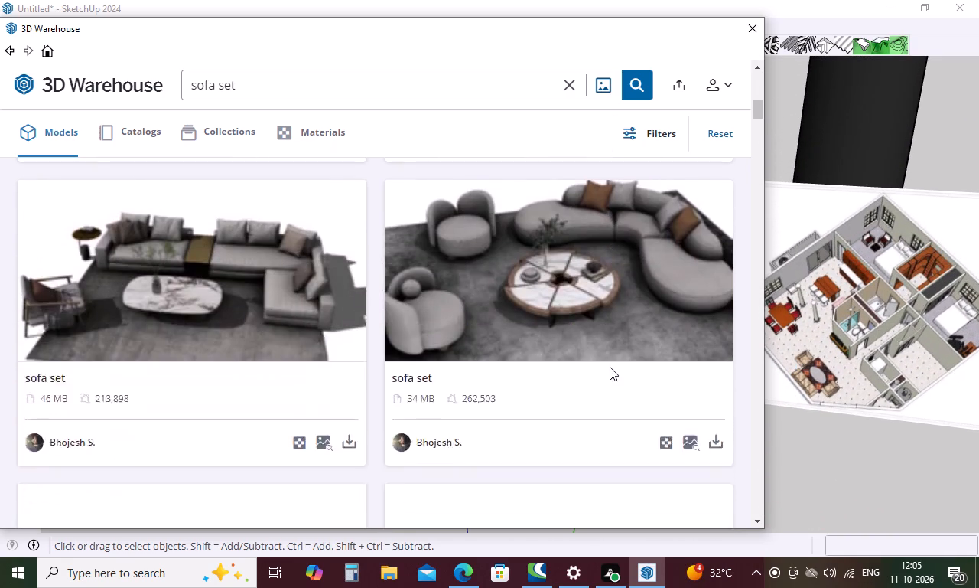
scroll(610, 367, down, 10)
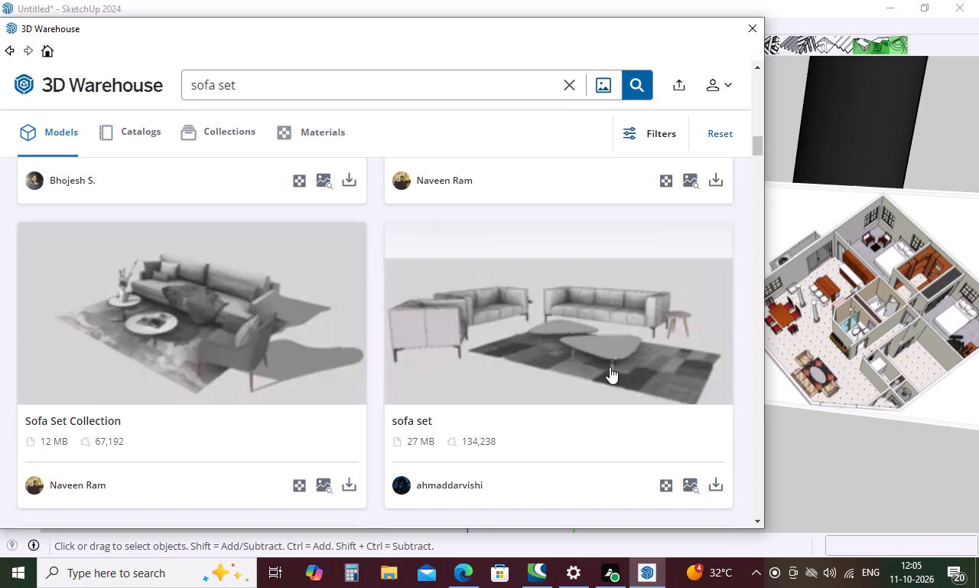
scroll(610, 367, down, 4)
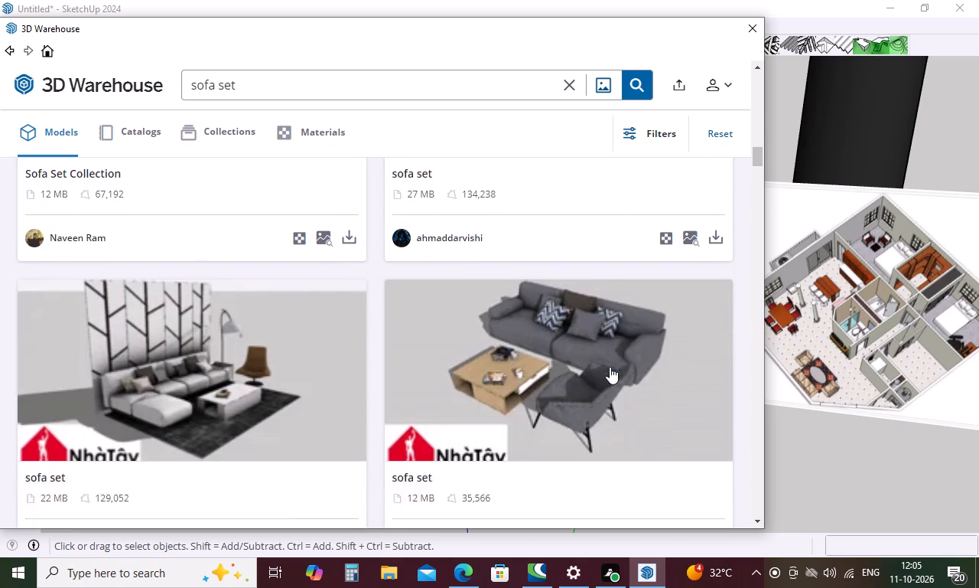
scroll(610, 367, down, 10)
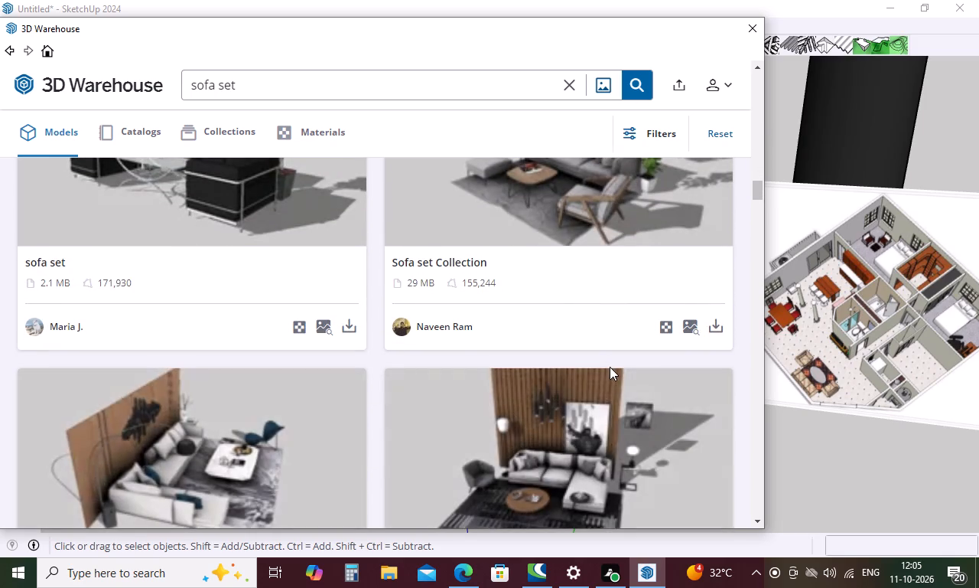
scroll(610, 367, down, 10)
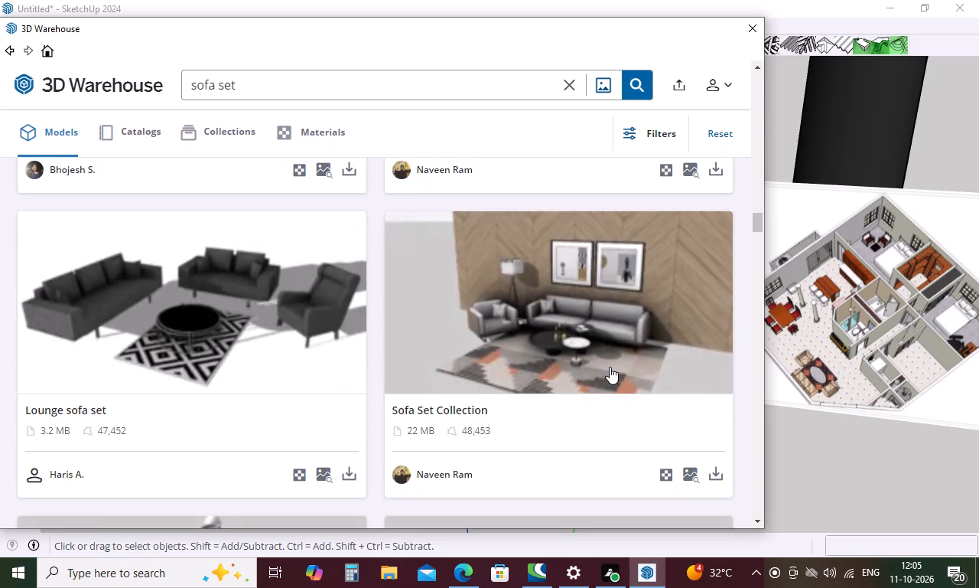
scroll(610, 367, down, 10)
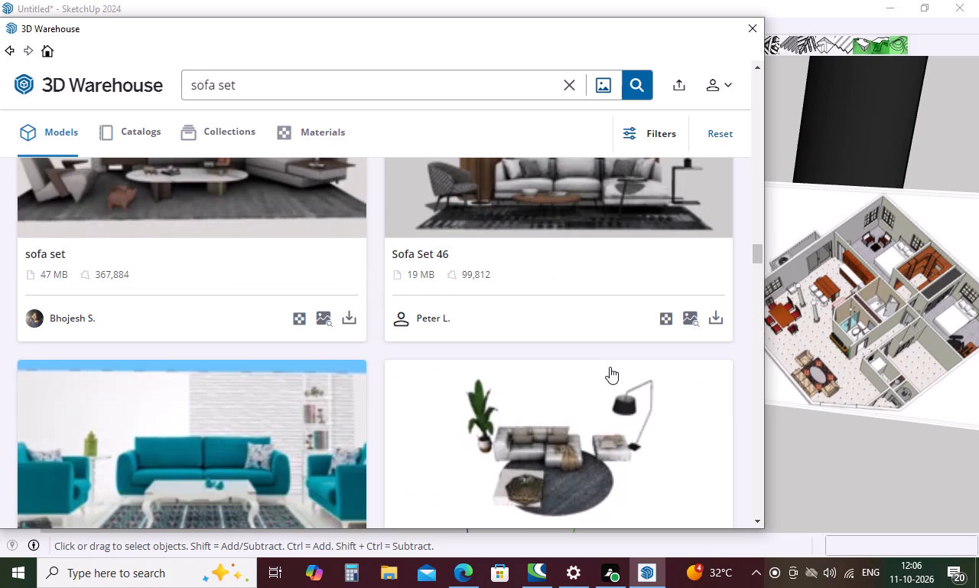
scroll(610, 367, down, 7)
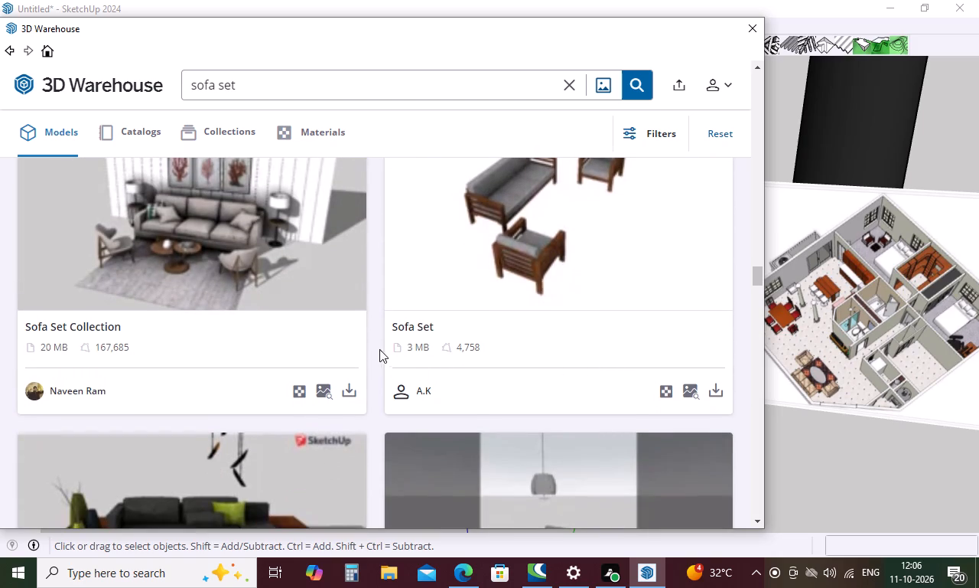
scroll(510, 347, down, 2)
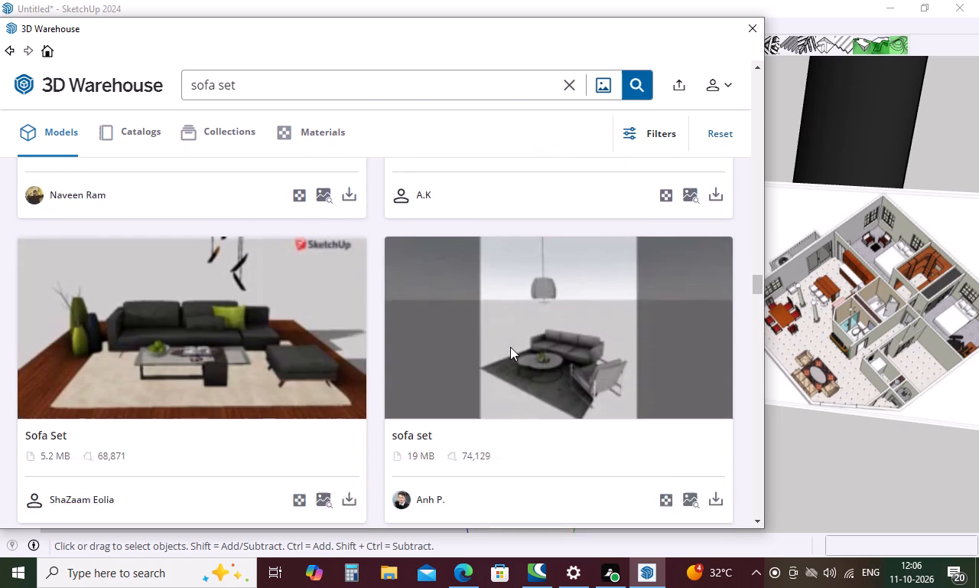
scroll(510, 347, down, 8)
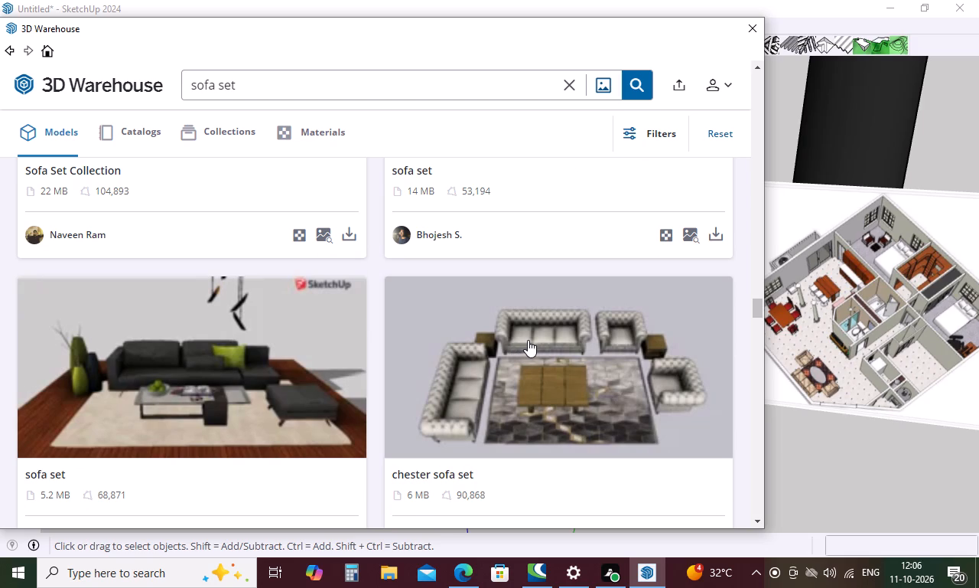
scroll(544, 338, down, 5)
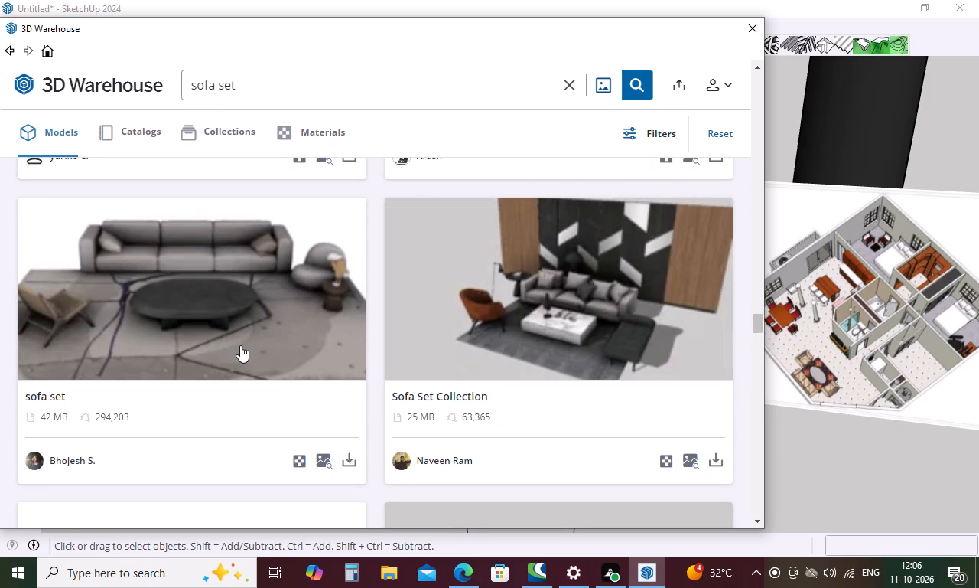
scroll(584, 308, down, 4)
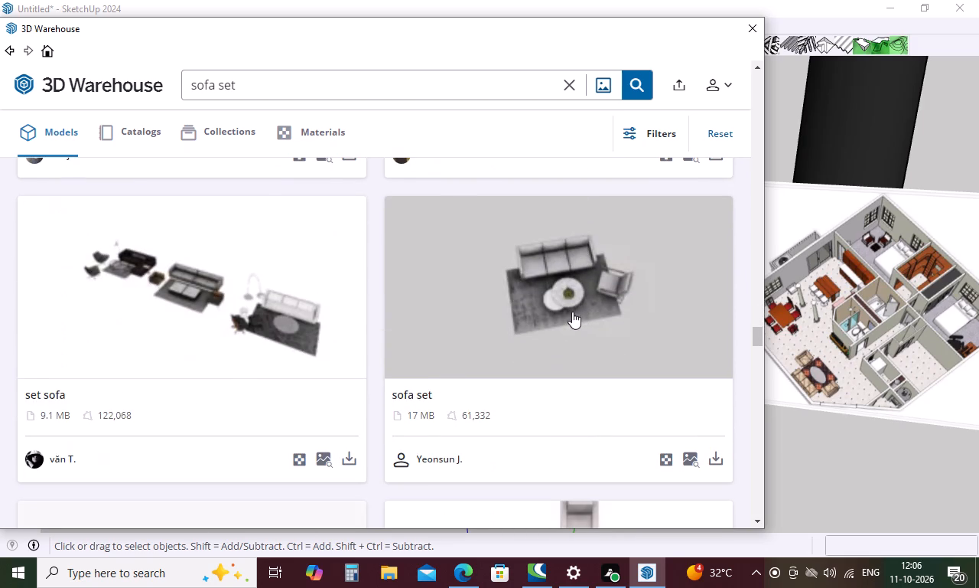
scroll(661, 365, down, 3)
scroll(515, 413, down, 3)
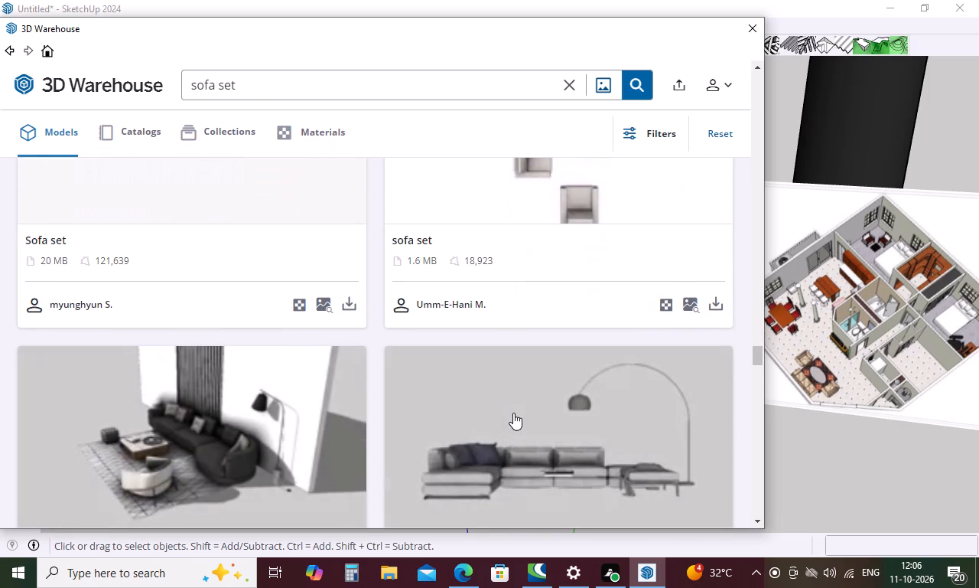
scroll(513, 413, down, 7)
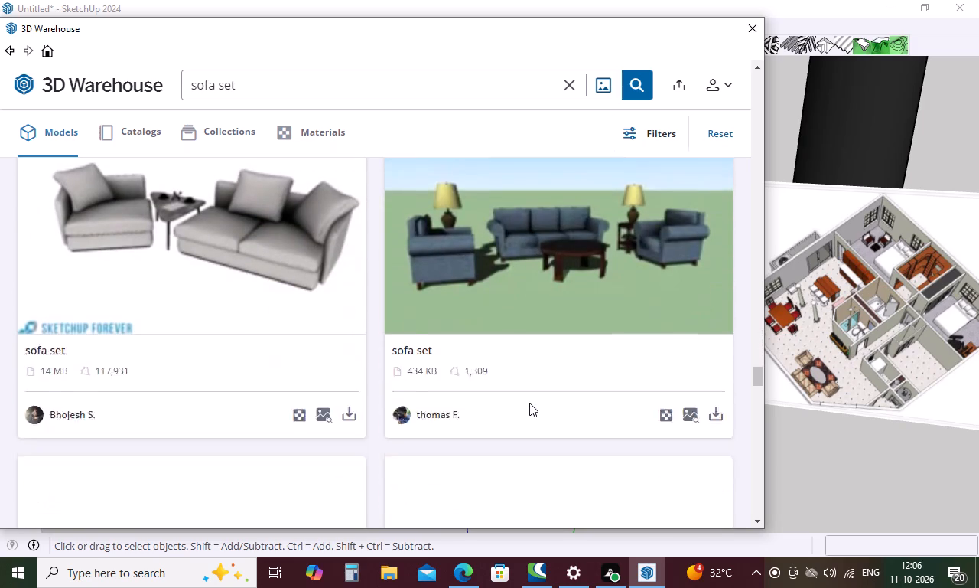
scroll(503, 286, down, 10)
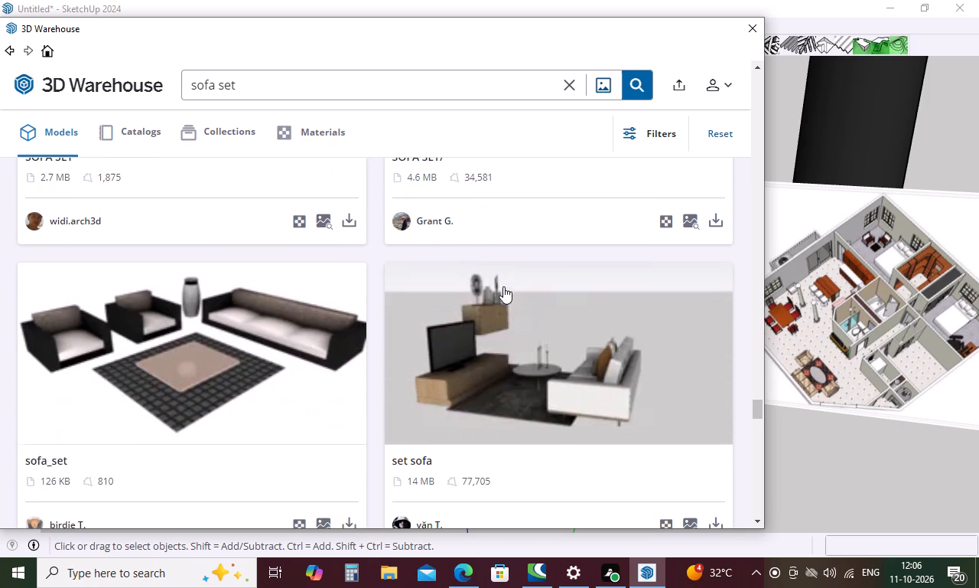
scroll(503, 286, down, 3)
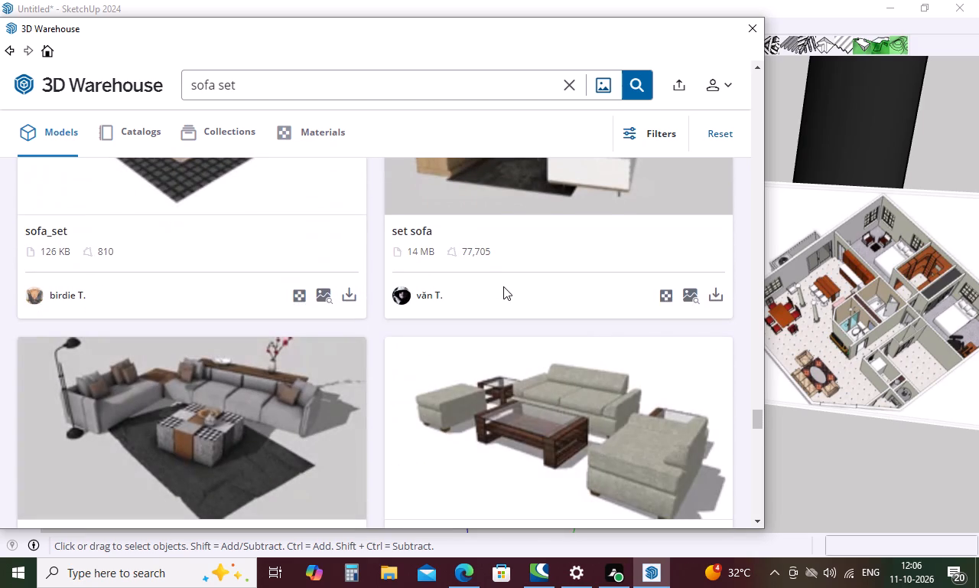
scroll(537, 298, down, 7)
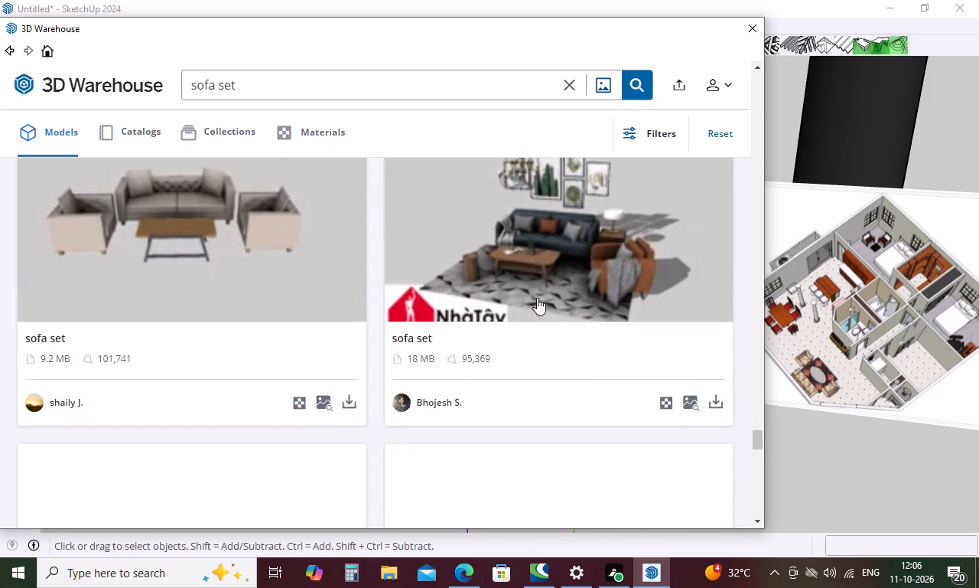
scroll(537, 298, down, 1)
scroll(537, 298, up, 3)
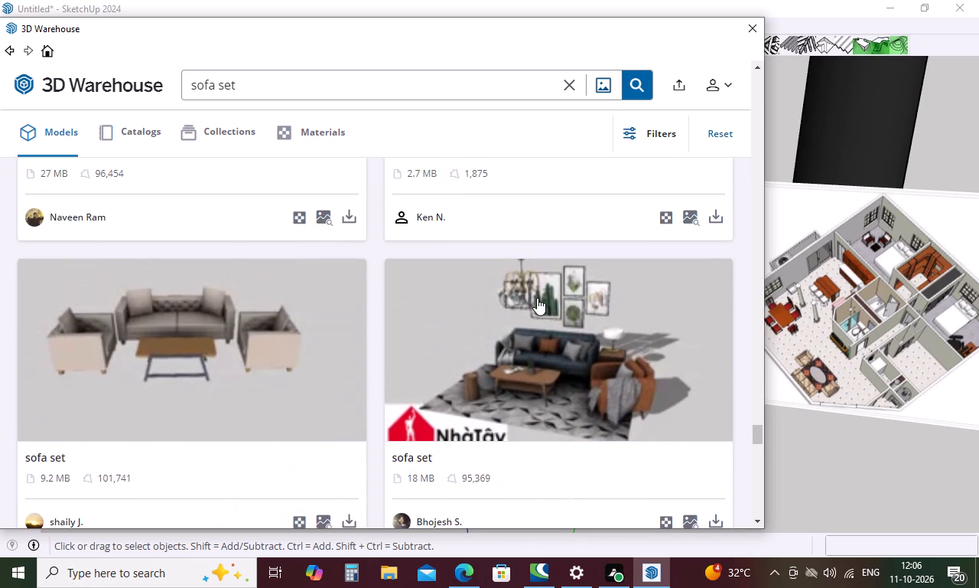
Load the beige tufted sofa set with two armchairs and a wooden coffee table, and place it behind the open green wardrobe.
scroll(537, 298, down, 1)
click(346, 446)
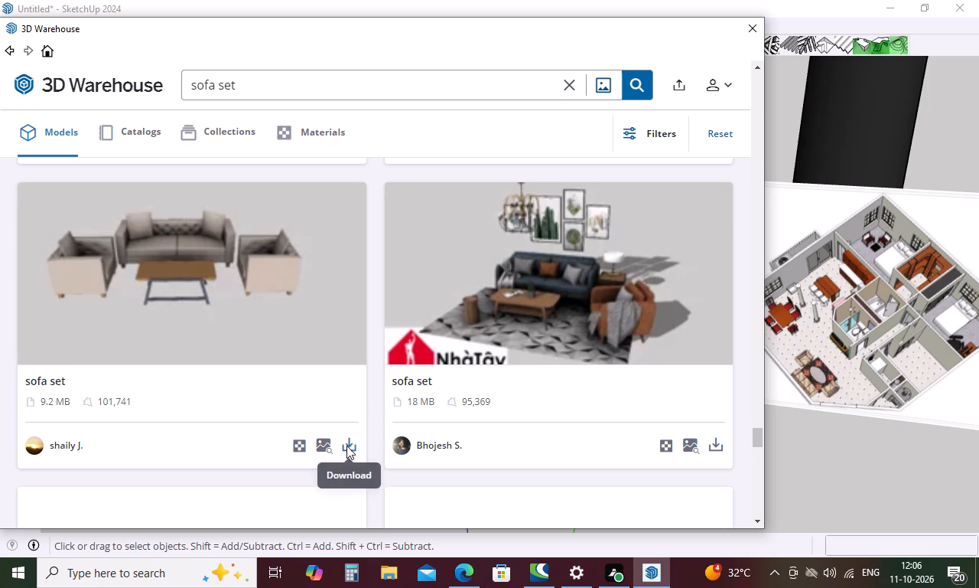
click(344, 286)
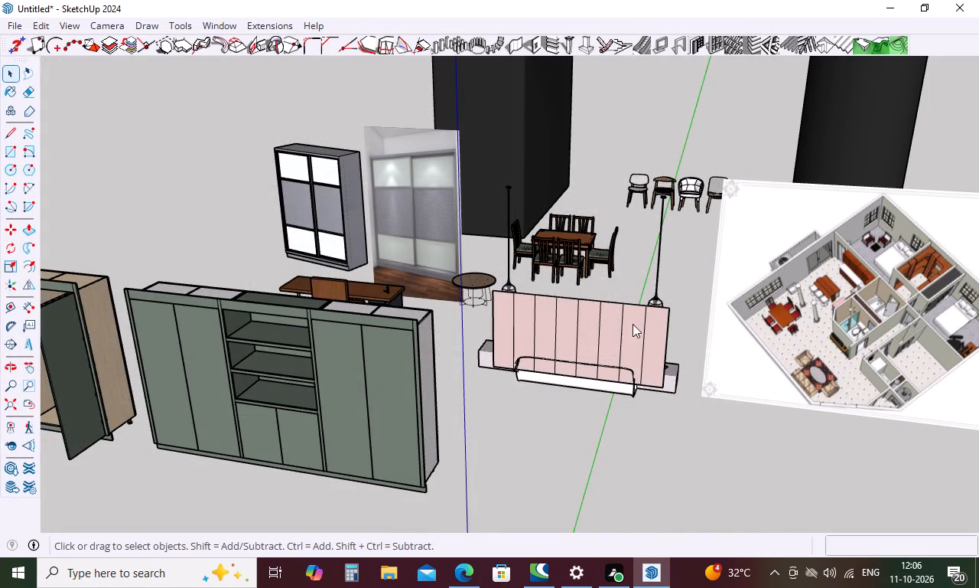
scroll(775, 367, down, 5)
middle_drag(775, 367, 771, 407)
middle_drag(771, 407, 763, 448)
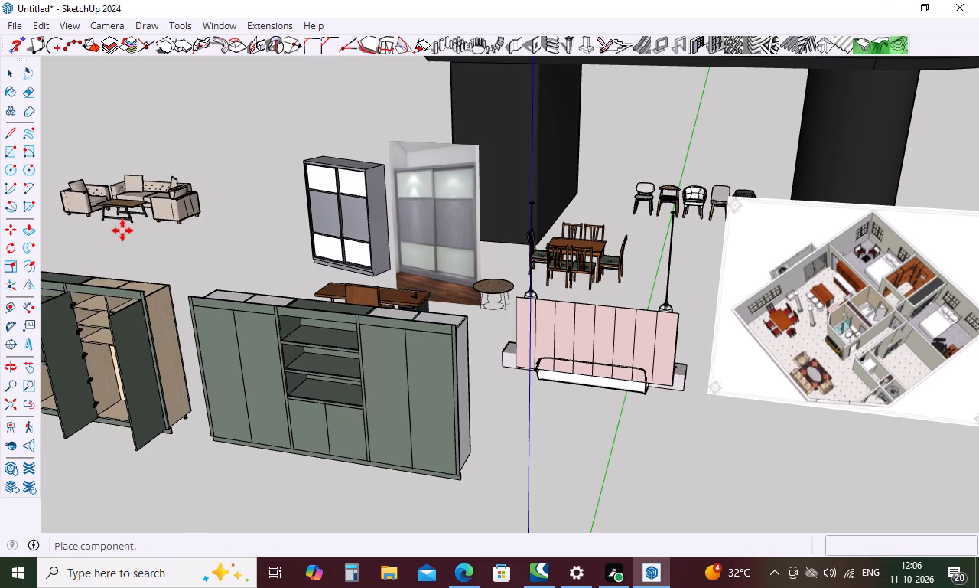
click(120, 243)
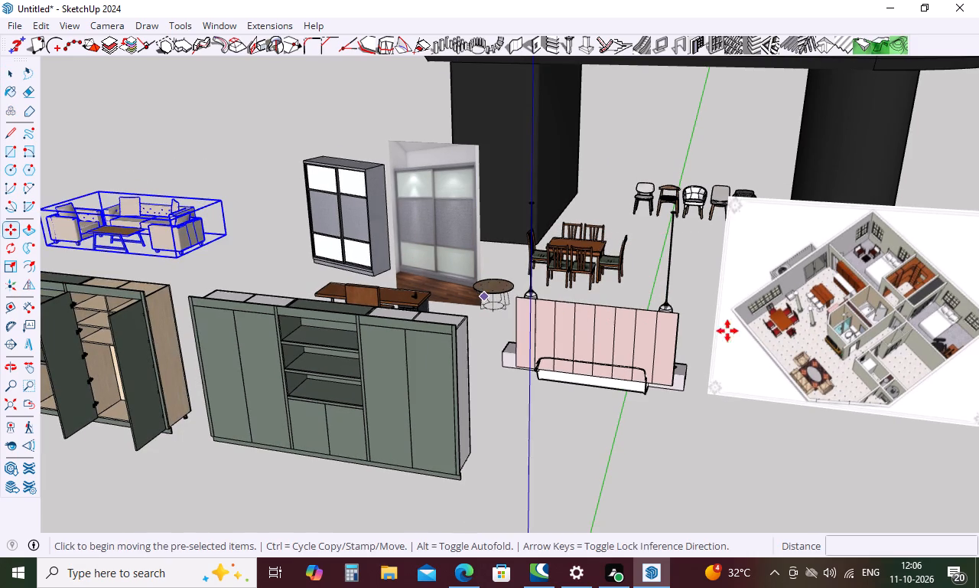
Examine the dining area, kitchen, bathrooms and bedrooms in the floor plan picture to identify furnishings still needed.
scroll(866, 338, up, 9)
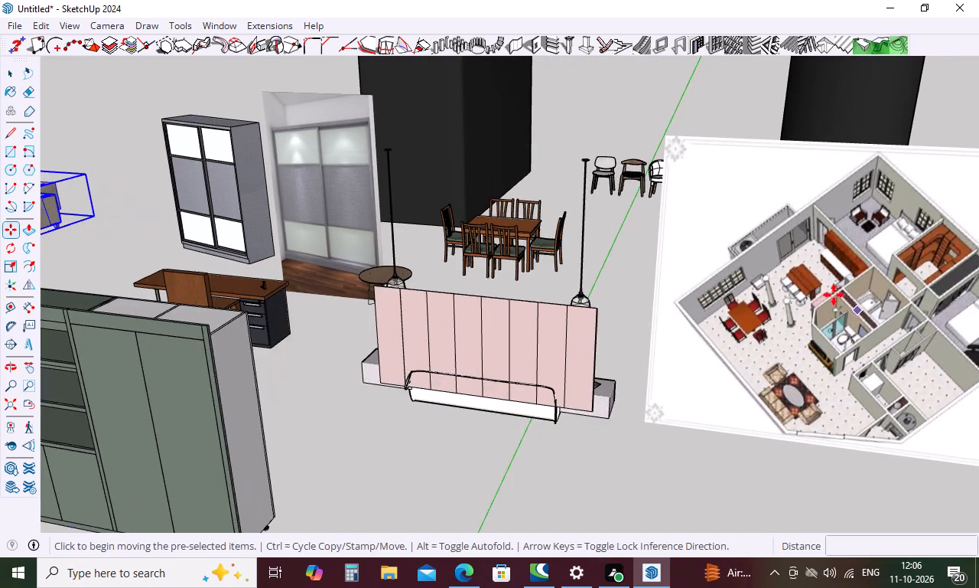
scroll(772, 271, up, 15)
scroll(748, 276, up, 8)
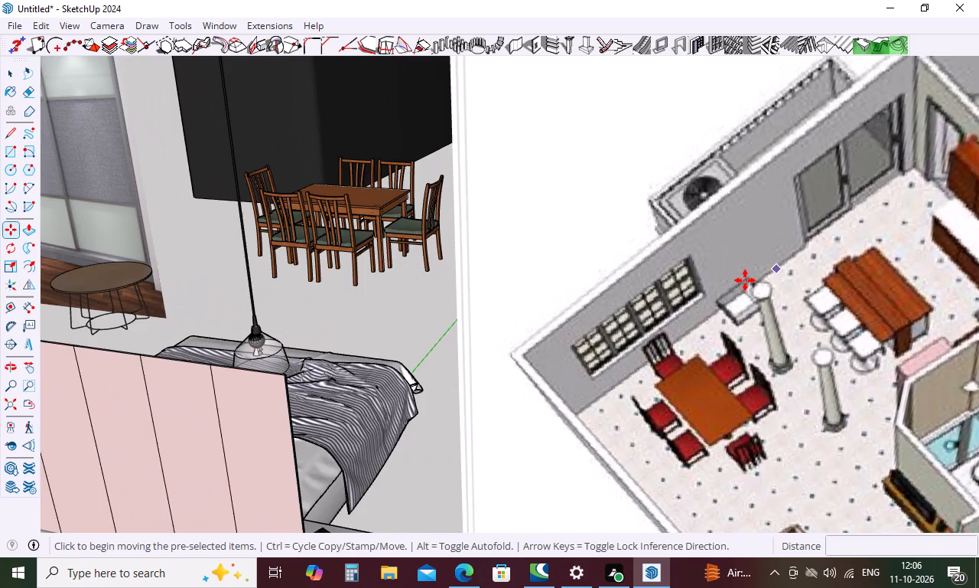
scroll(745, 280, up, 14)
middle_drag(747, 328, 753, 253)
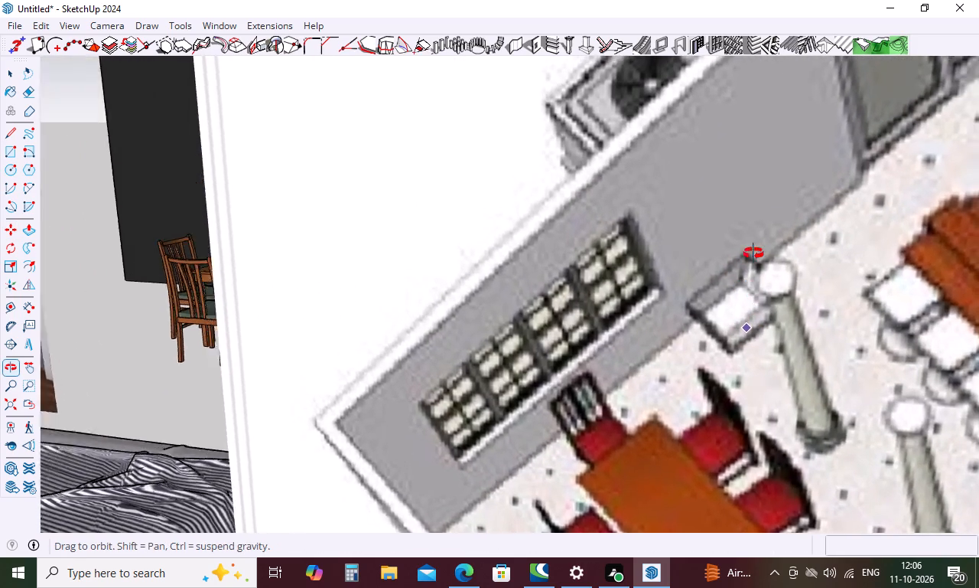
middle_drag(753, 253, 733, 318)
scroll(733, 318, down, 18)
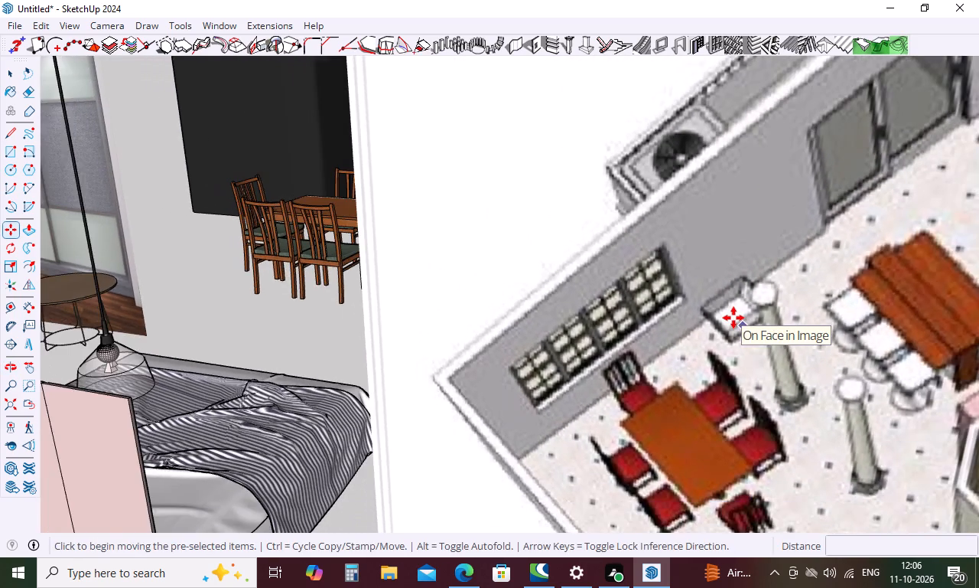
scroll(733, 318, down, 11)
middle_drag(911, 347, 913, 426)
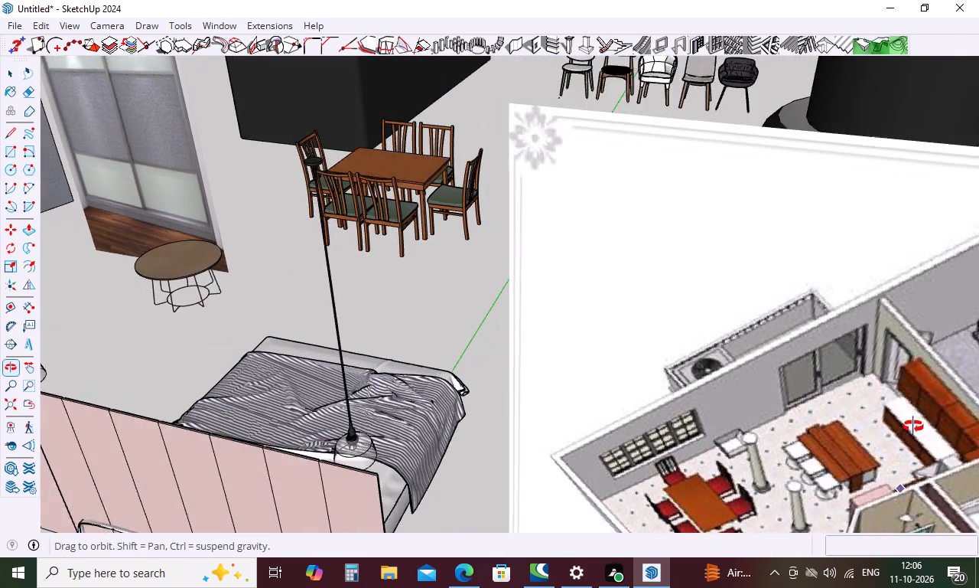
middle_drag(913, 426, 917, 405)
scroll(794, 355, down, 5)
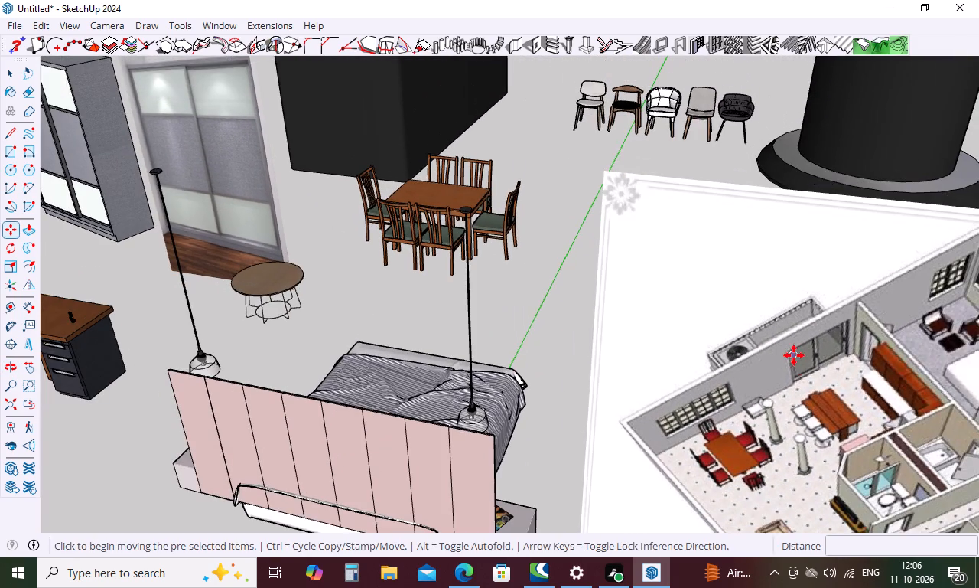
scroll(881, 443, up, 13)
middle_drag(883, 448, 978, 469)
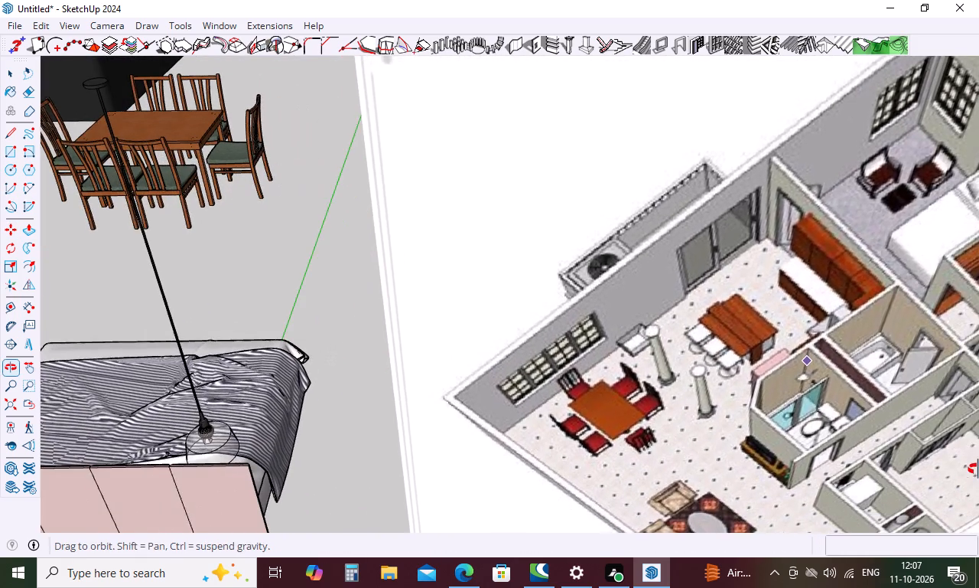
middle_drag(978, 469, 978, 461)
scroll(580, 266, down, 16)
middle_drag(667, 394, 714, 409)
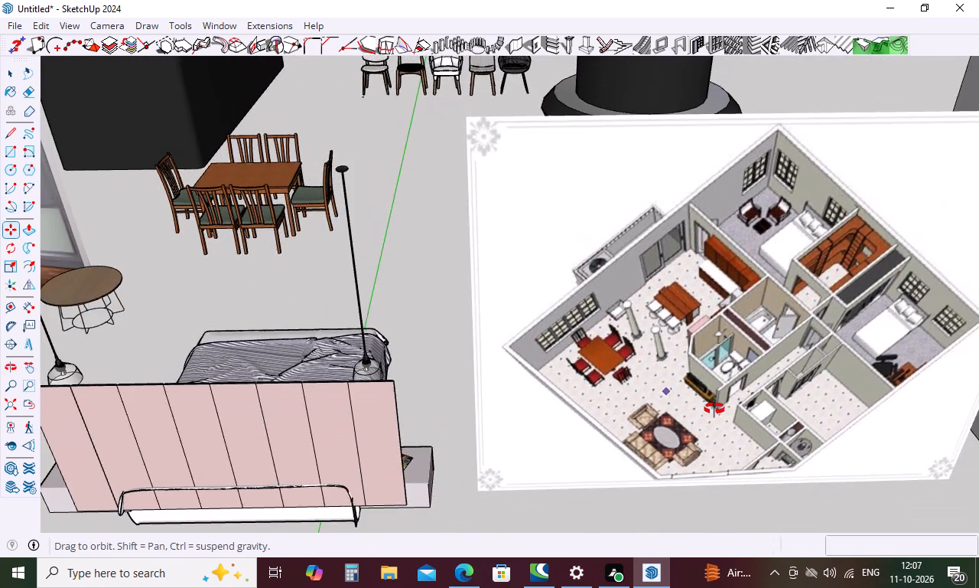
middle_drag(714, 409, 763, 349)
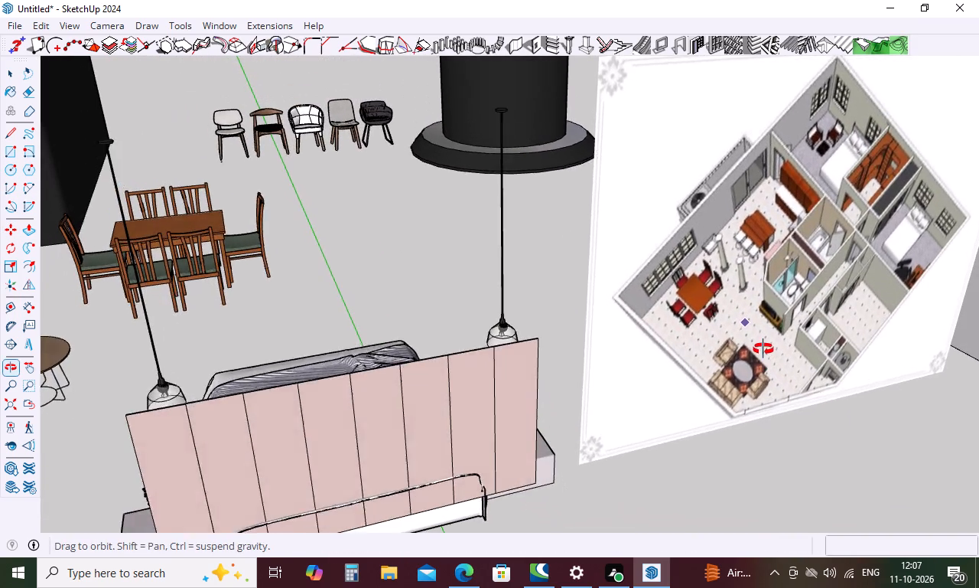
middle_drag(763, 349, 756, 331)
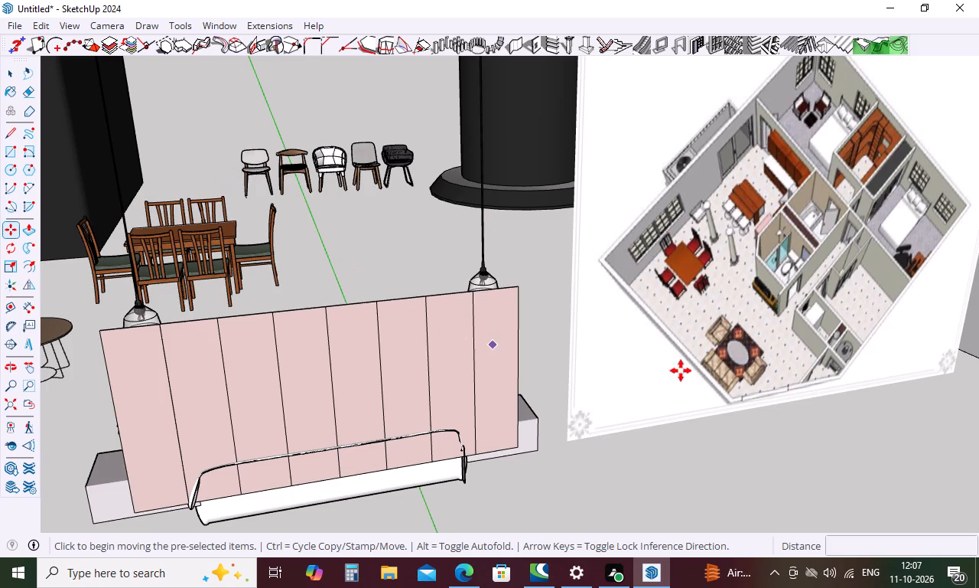
scroll(856, 346, up, 4)
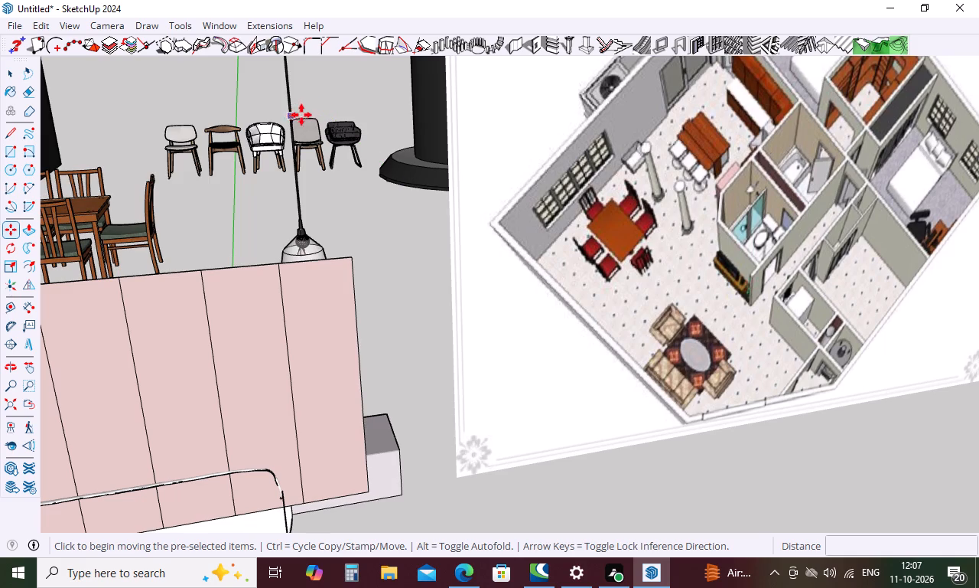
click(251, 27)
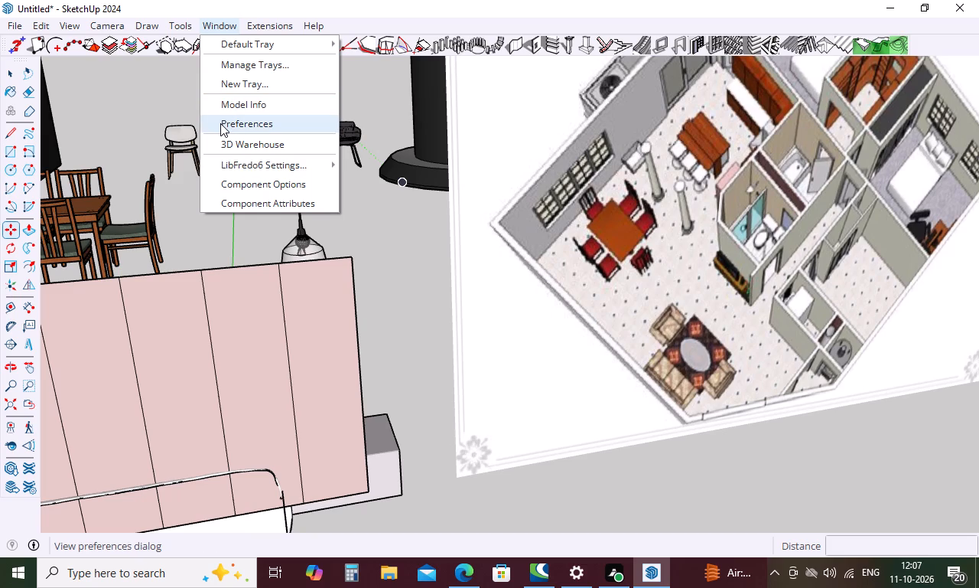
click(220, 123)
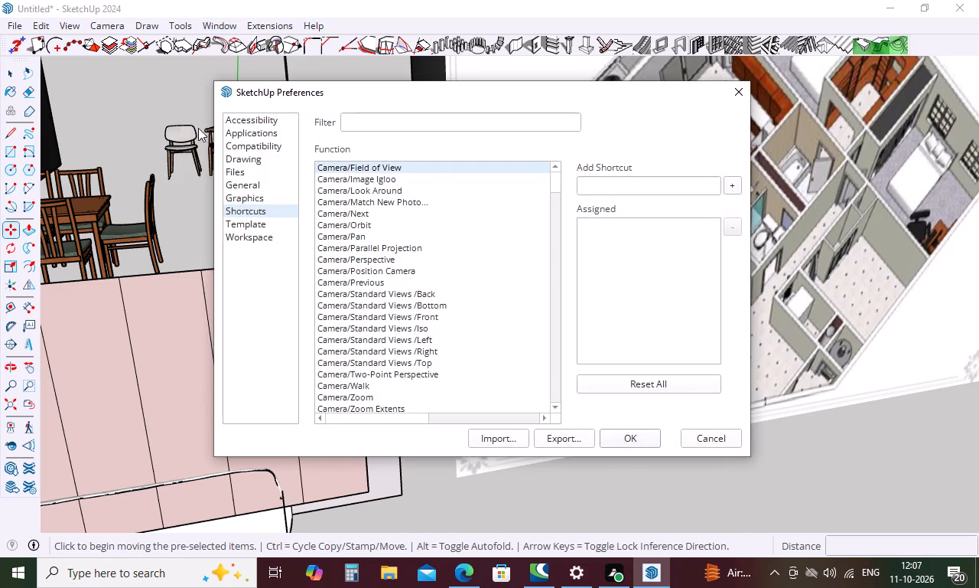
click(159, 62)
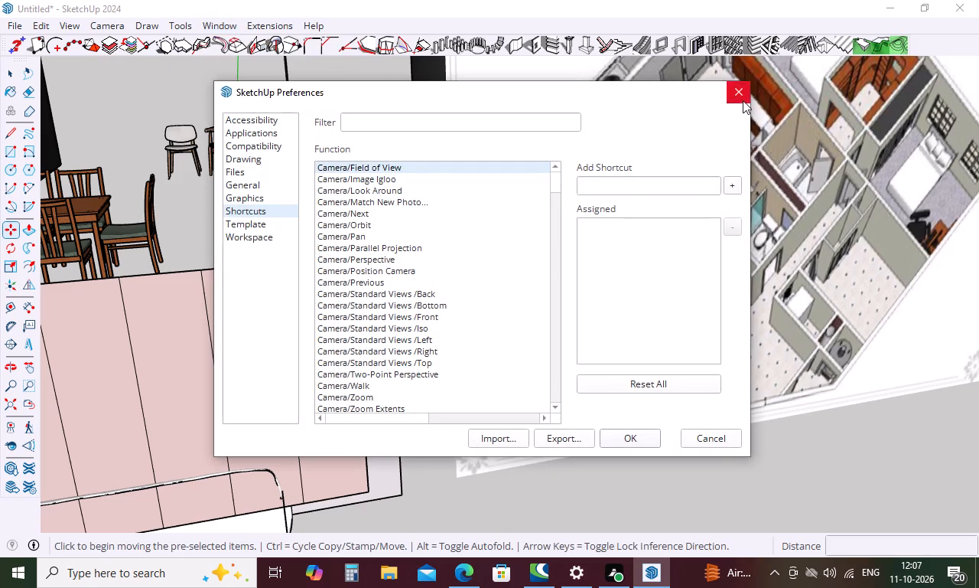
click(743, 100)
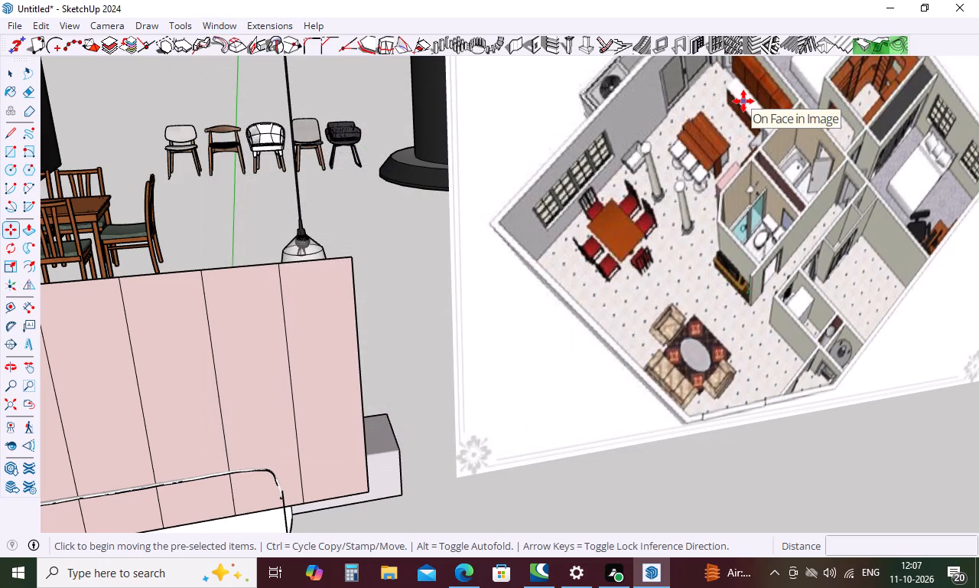
Search the 3D Warehouse for "bath tub".
click(206, 28)
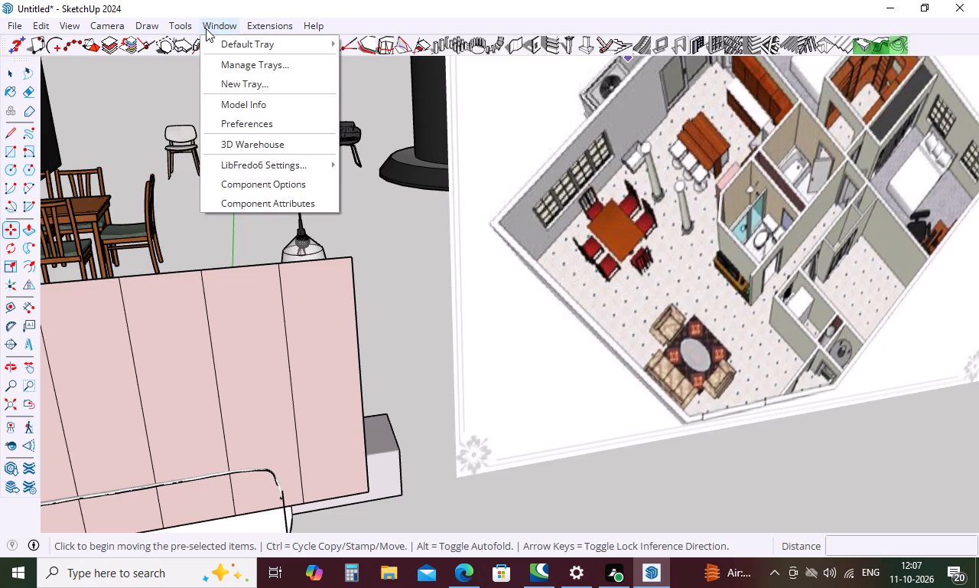
click(207, 146)
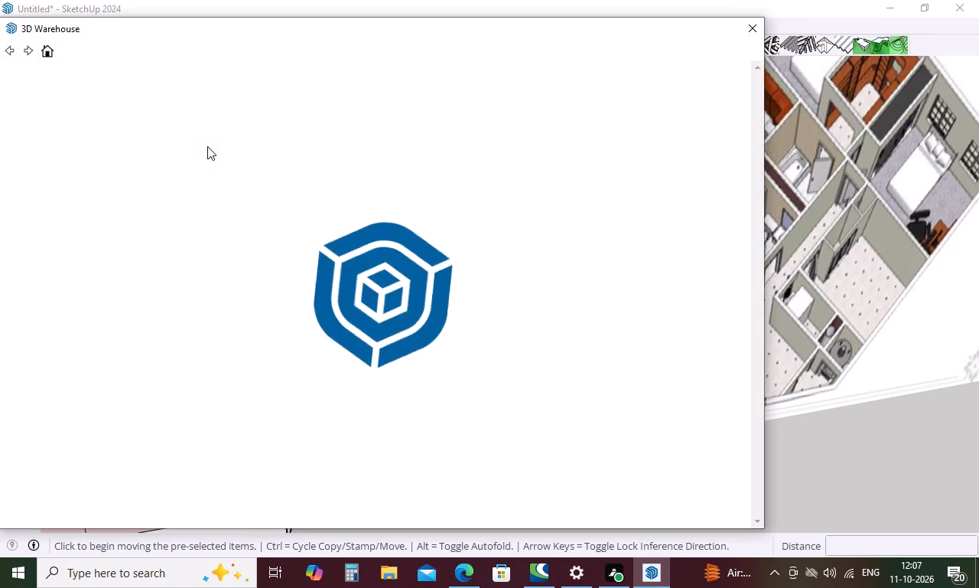
click(397, 98)
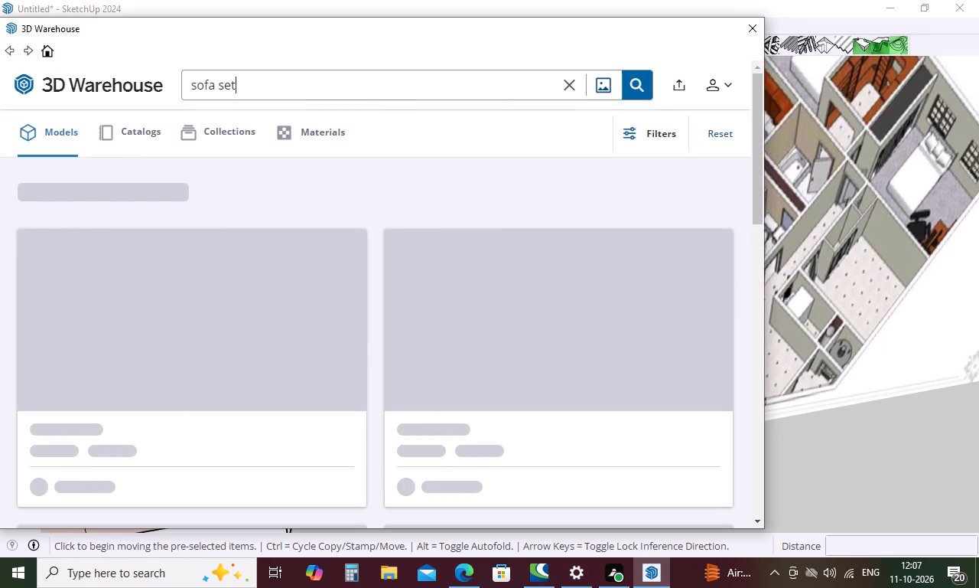
key(BackSpace)
key(BackSpace)
key(BackSpace)
key(BackSpace)
key(BackSpace)
key(BackSpace)
key(BackSpace)
key(BackSpace)
key(BackSpace)
key(BackSpace)
key(BackSpace)
key(BackSpace)
key(BackSpace)
key(BackSpace)
key(BackSpace)
key(BackSpace)
key(BackSpace)
key(BackSpace)
key(BackSpace)
key(BackSpace)
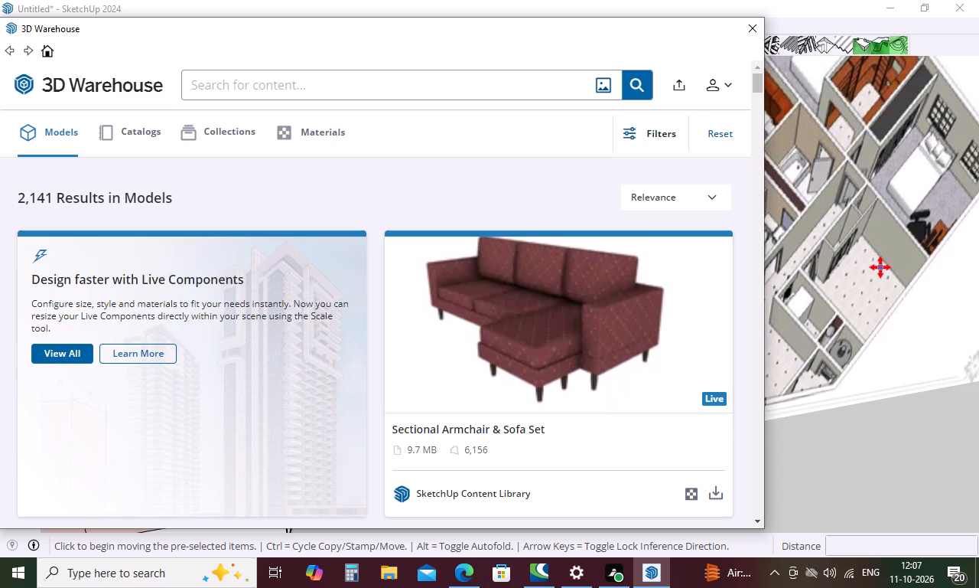
scroll(880, 267, down, 5)
text(bath tub)
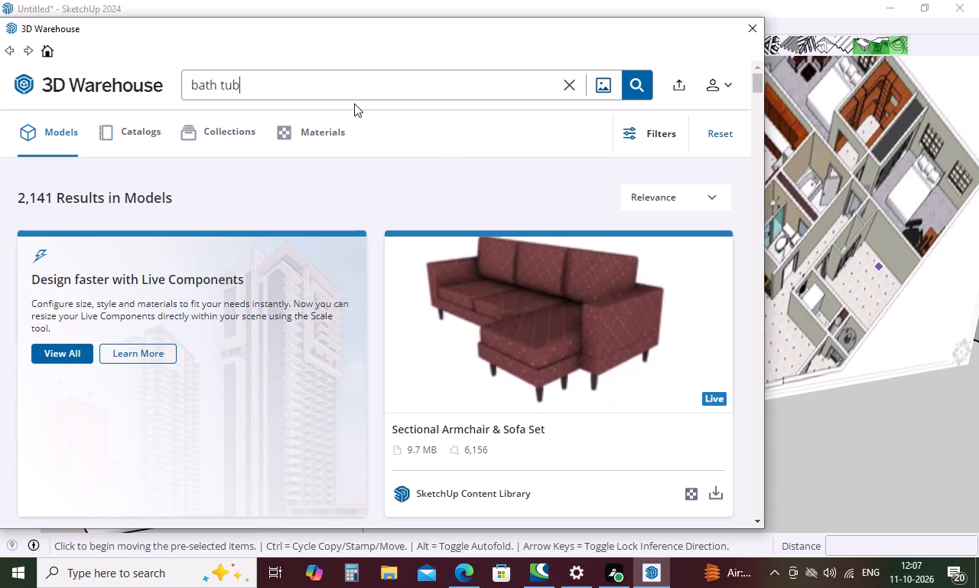
key(Return)
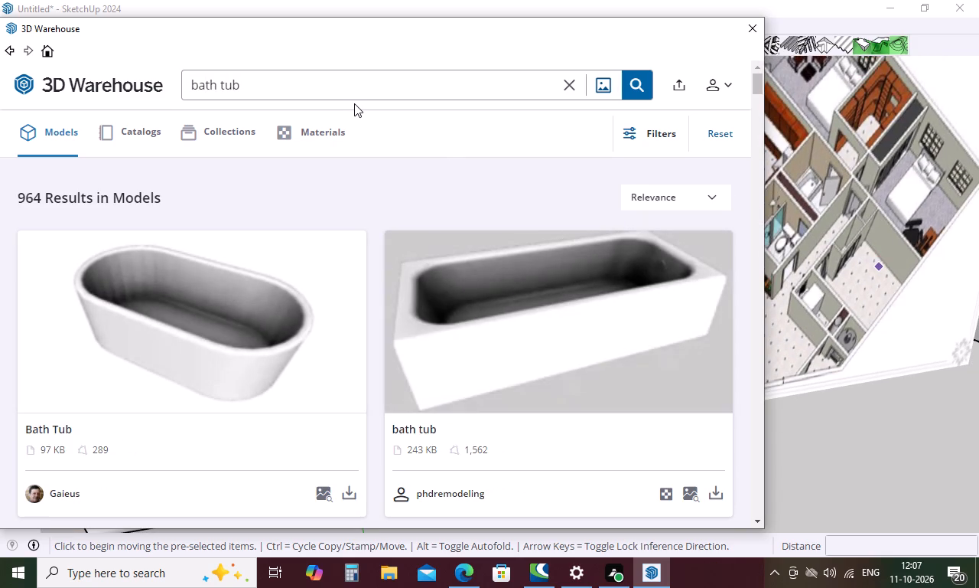
Browse the bath tub models for one that suits the bathroom in the floor plan picture.
scroll(352, 389, down, 6)
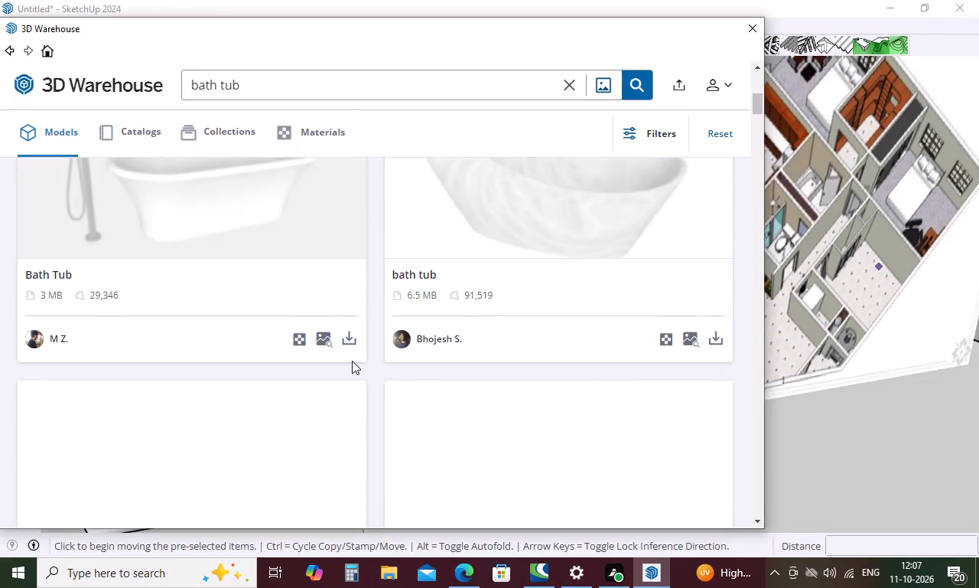
scroll(352, 358, down, 3)
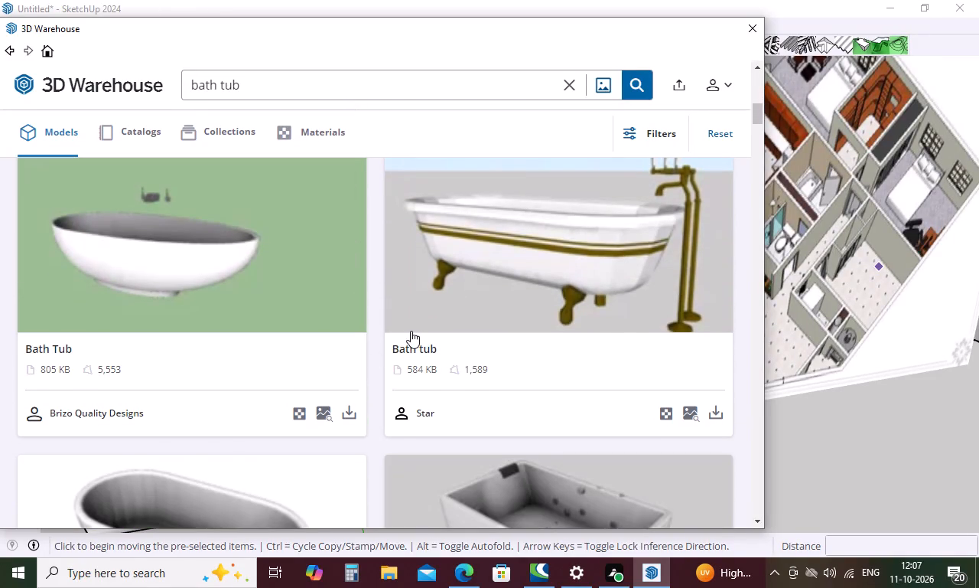
scroll(411, 331, down, 5)
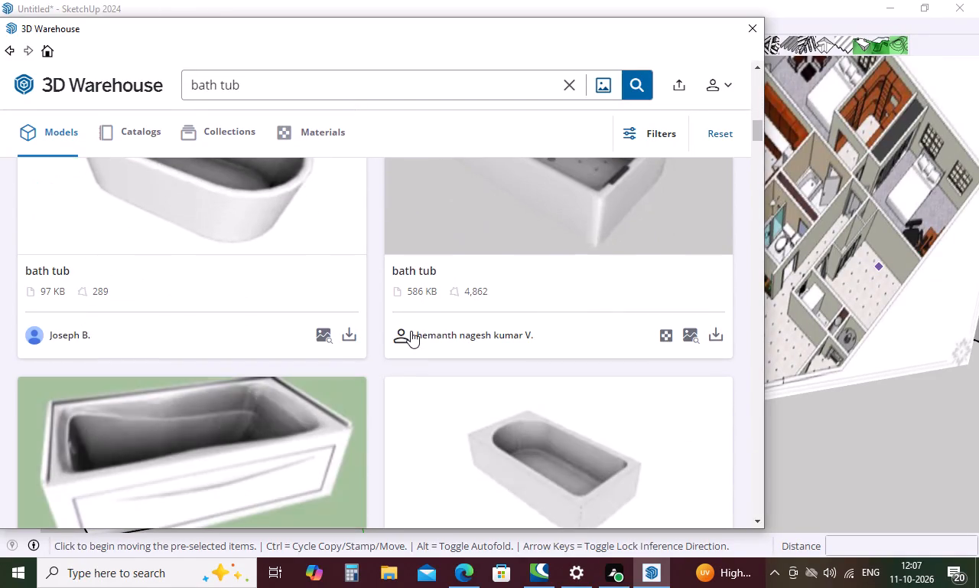
scroll(411, 331, down, 6)
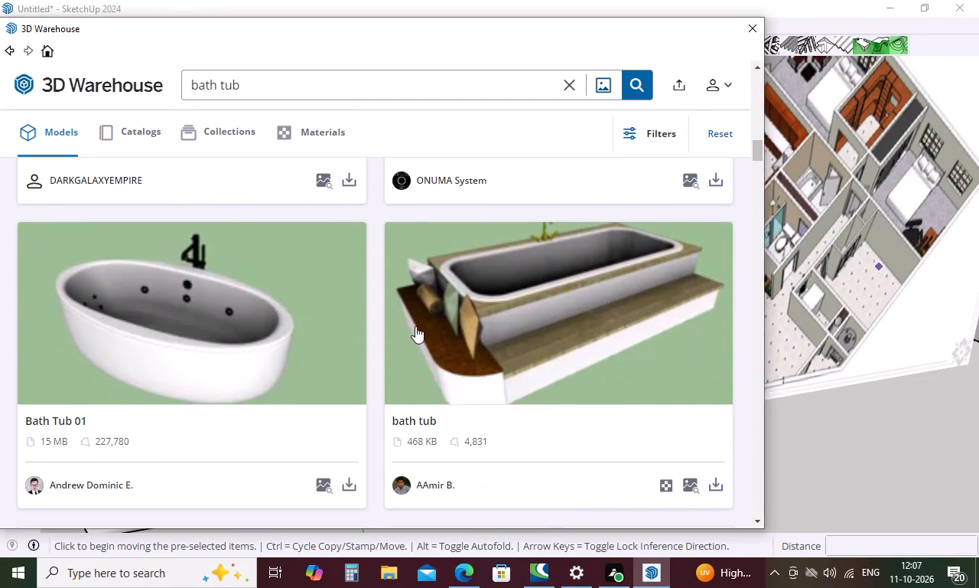
scroll(422, 325, down, 3)
scroll(496, 313, down, 2)
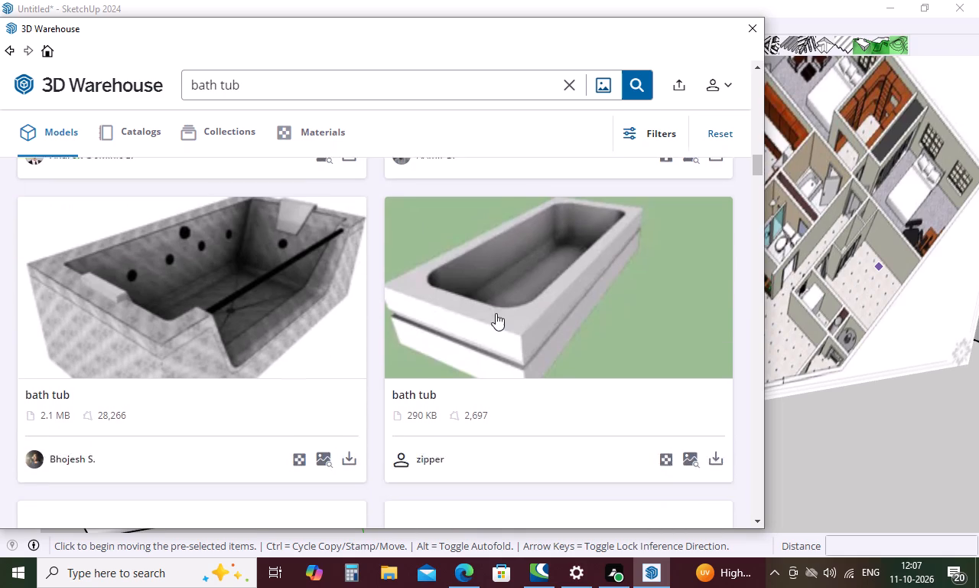
scroll(496, 313, down, 2)
scroll(496, 313, up, 1)
scroll(496, 313, down, 4)
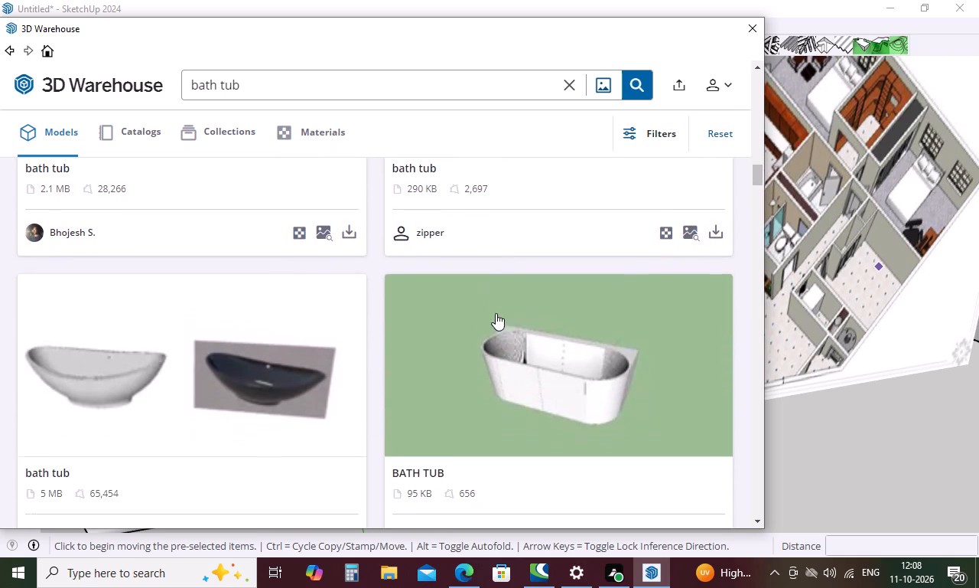
scroll(496, 313, down, 9)
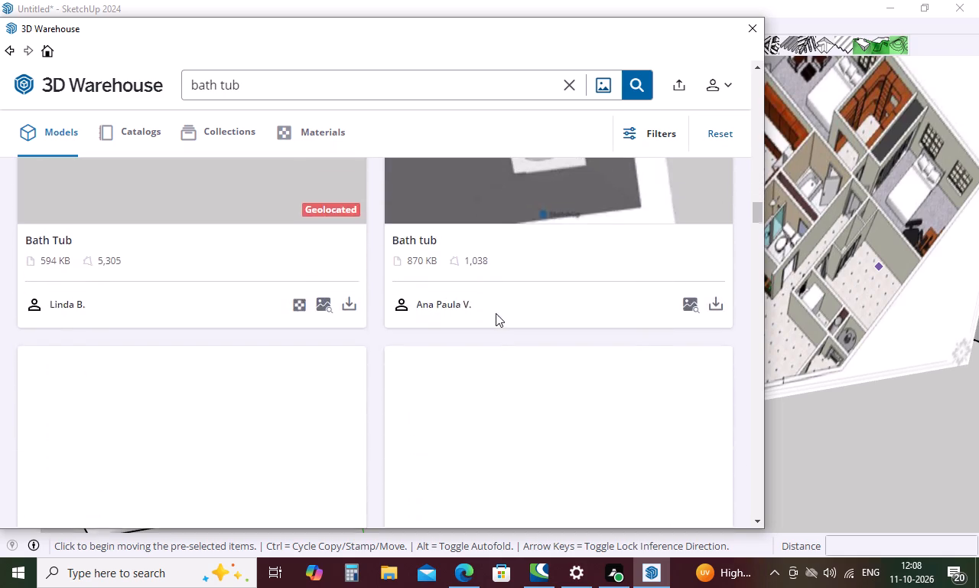
scroll(496, 313, down, 3)
scroll(496, 313, up, 2)
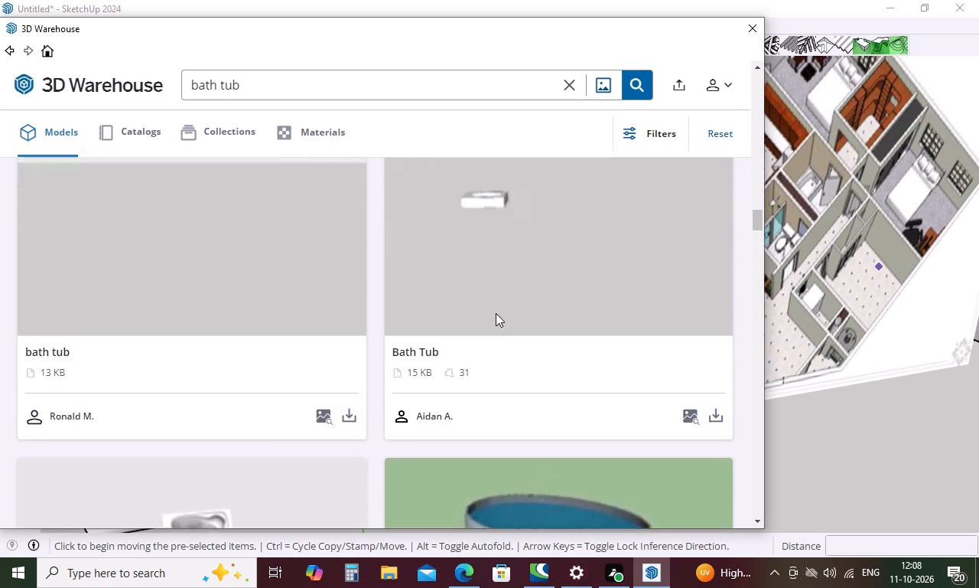
scroll(495, 313, down, 9)
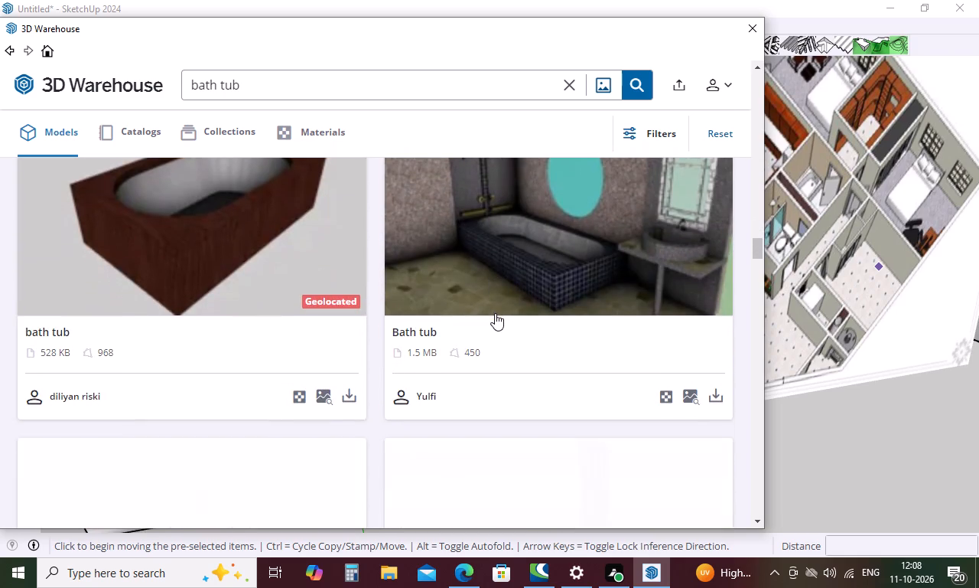
scroll(470, 313, down, 8)
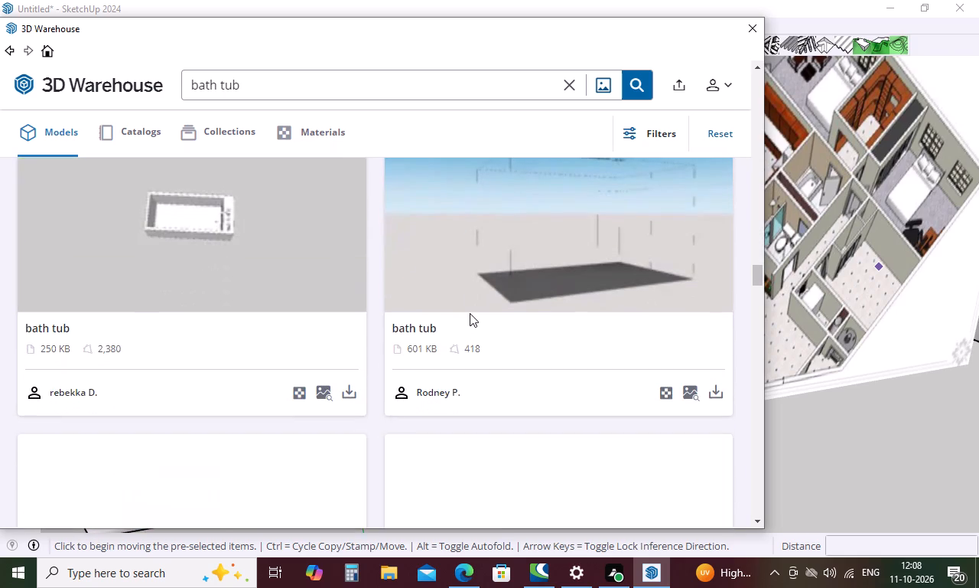
scroll(463, 318, up, 10)
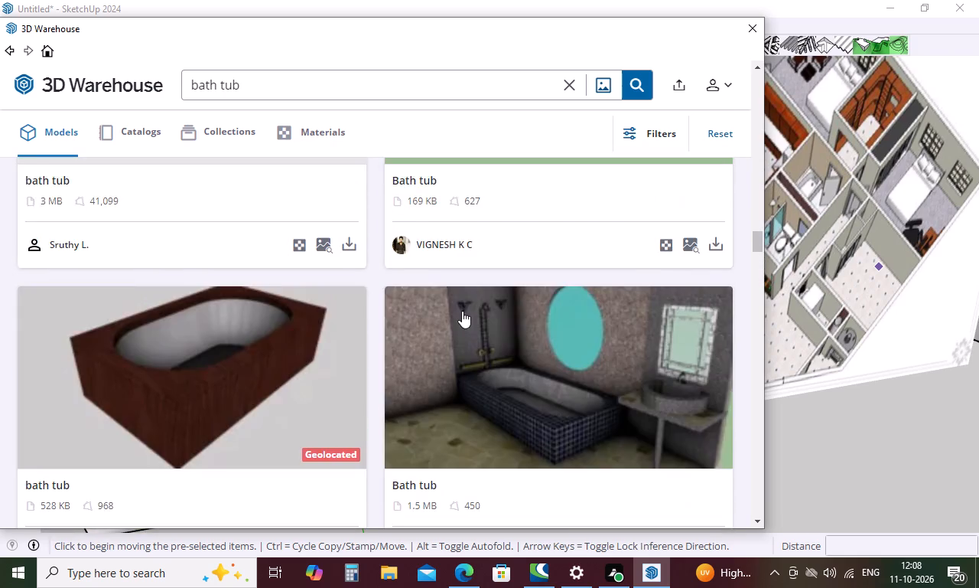
scroll(462, 311, up, 17)
scroll(458, 321, up, 5)
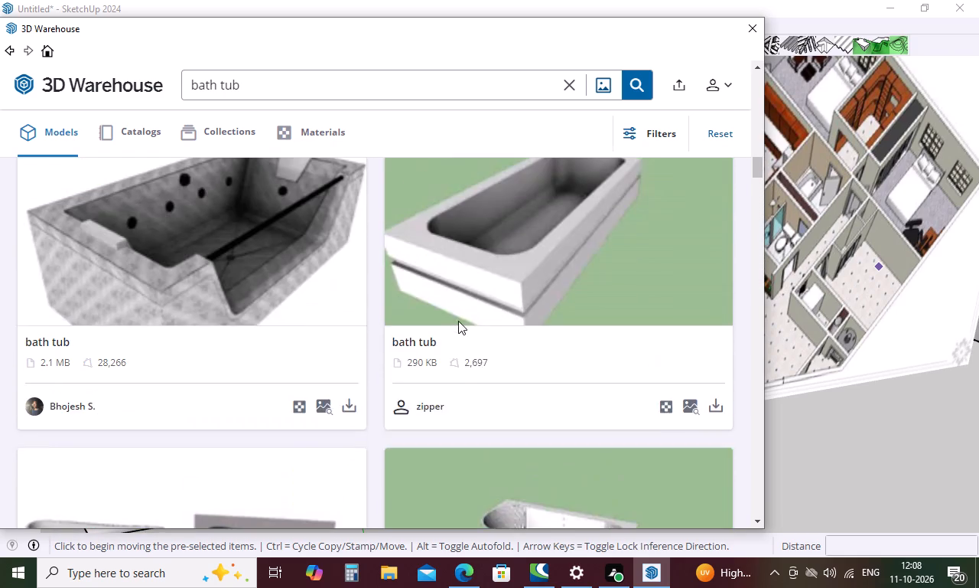
scroll(458, 321, up, 16)
scroll(456, 309, up, 5)
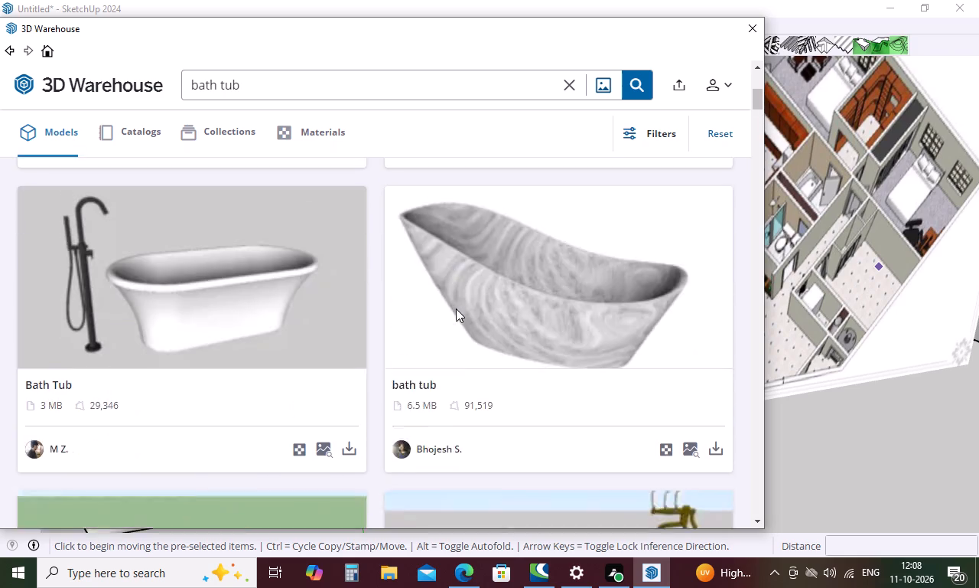
scroll(456, 310, up, 10)
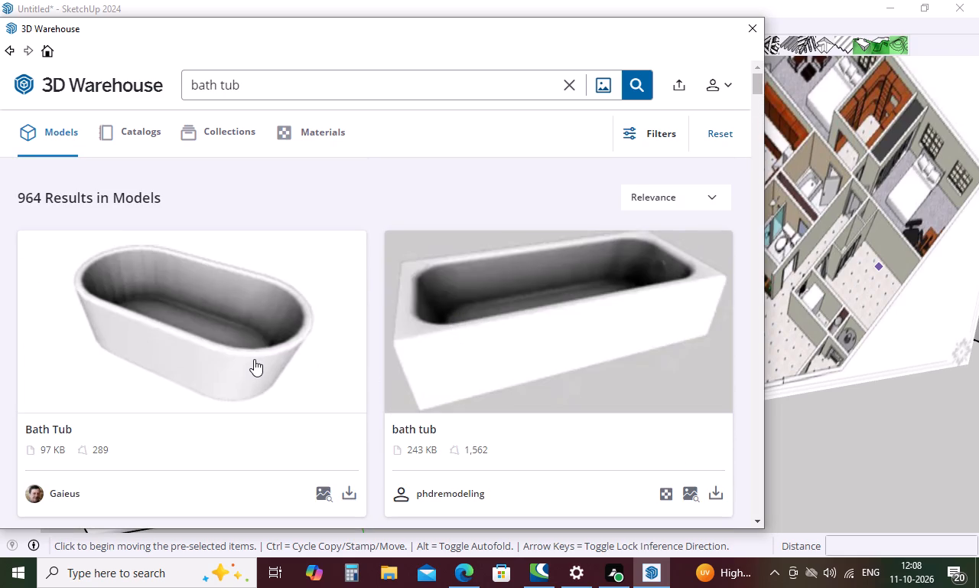
Compare the bath tub models in the search results with the tub in the floor plan's bathroom to find a suitable one.
scroll(501, 280, down, 2)
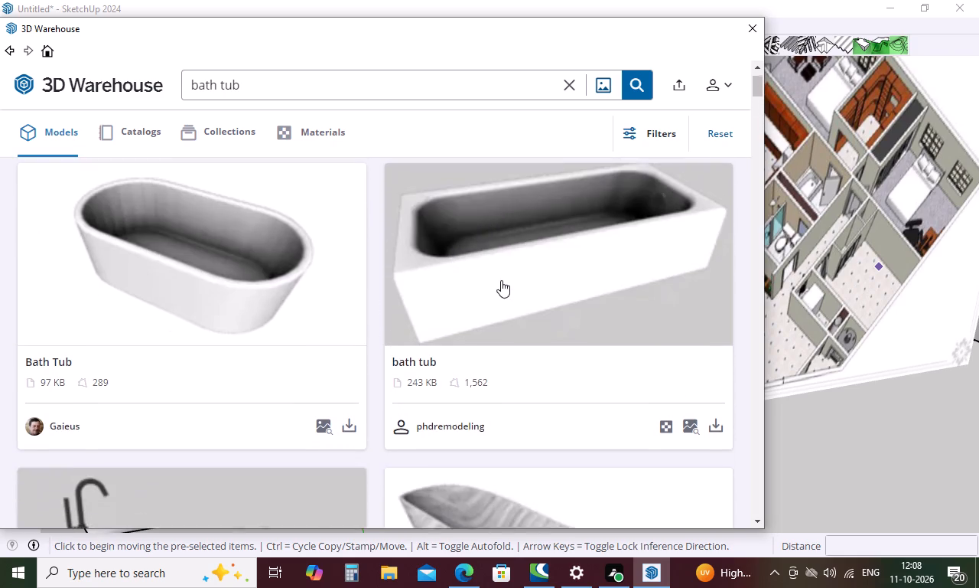
scroll(501, 280, down, 3)
scroll(519, 306, up, 3)
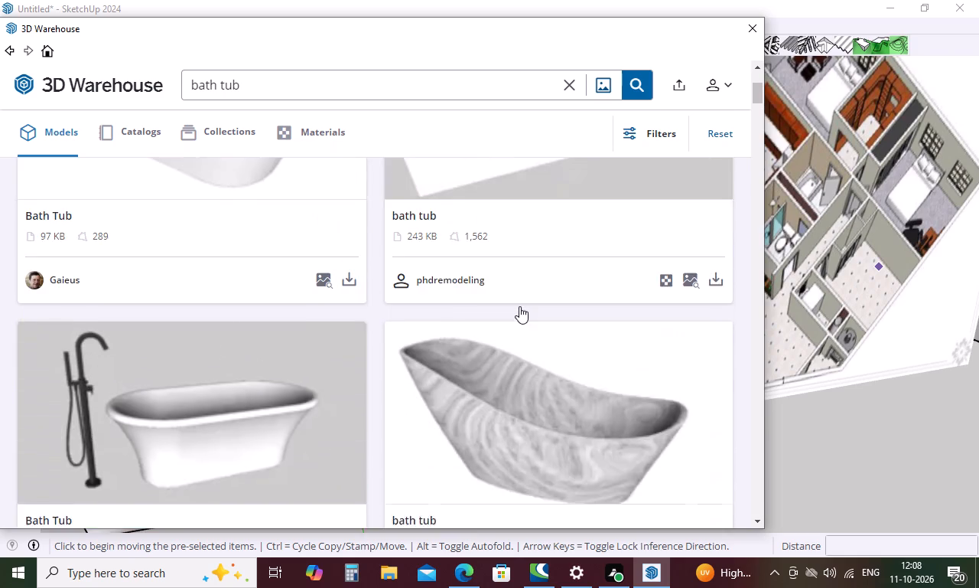
scroll(833, 205, up, 6)
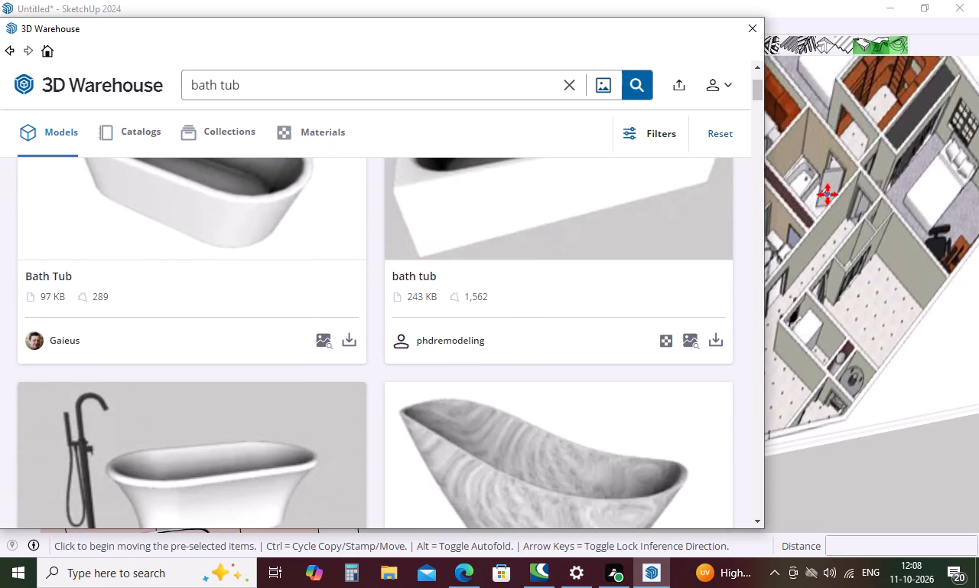
scroll(828, 194, up, 6)
scroll(828, 194, down, 9)
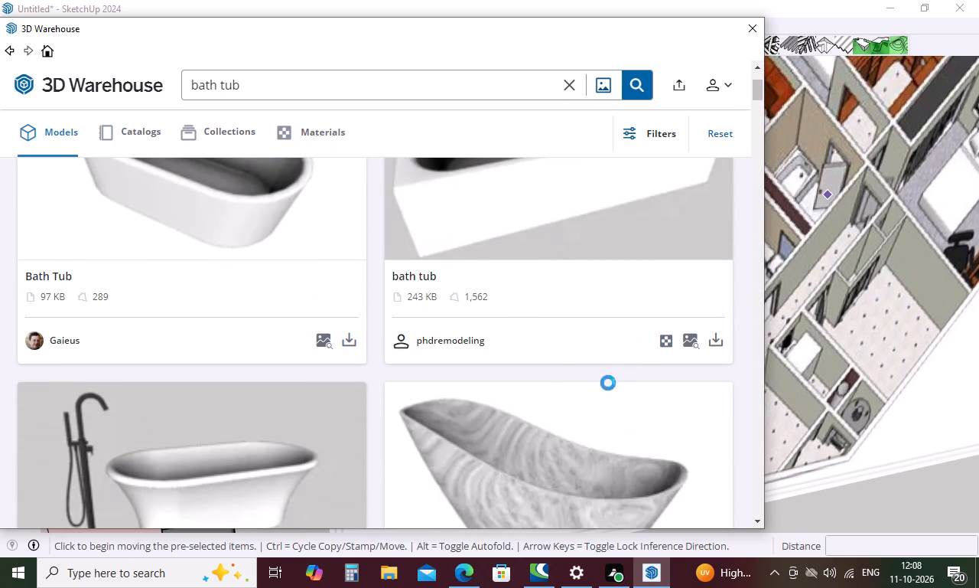
scroll(568, 397, down, 5)
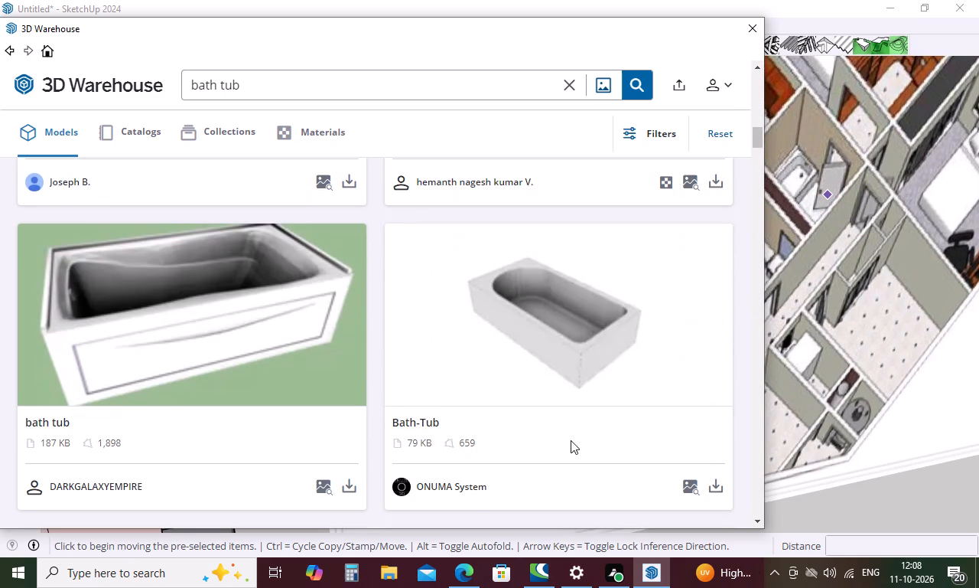
scroll(525, 367, down, 3)
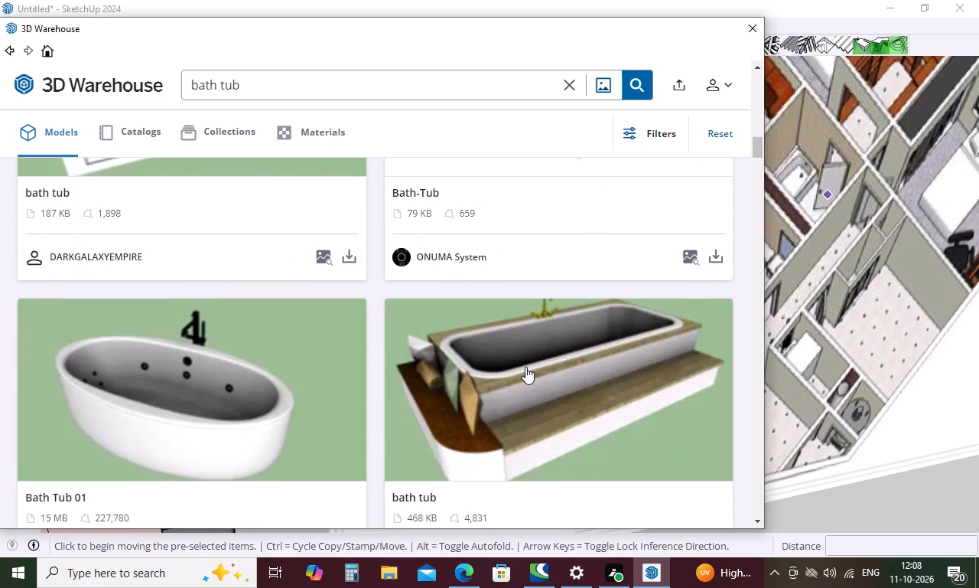
scroll(525, 367, down, 4)
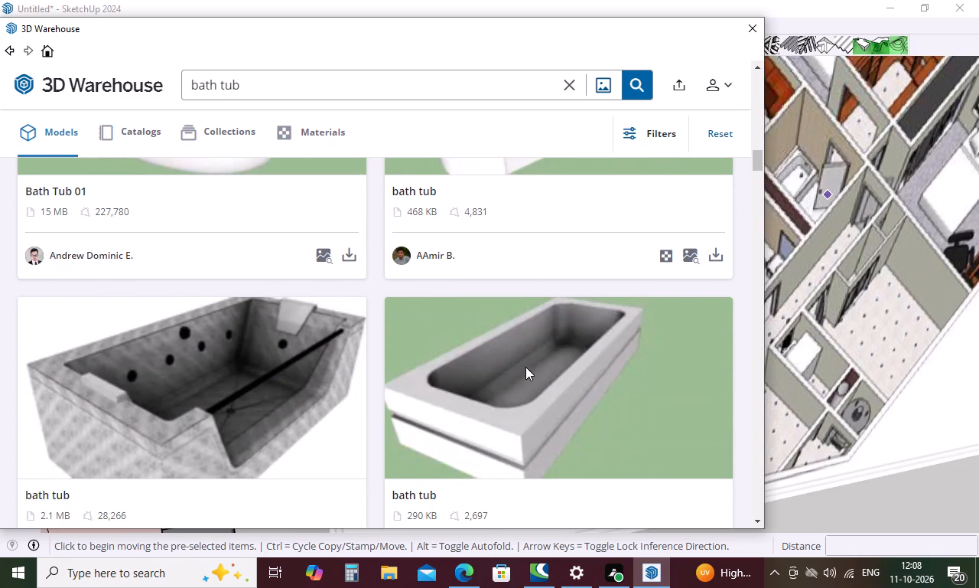
scroll(525, 367, down, 5)
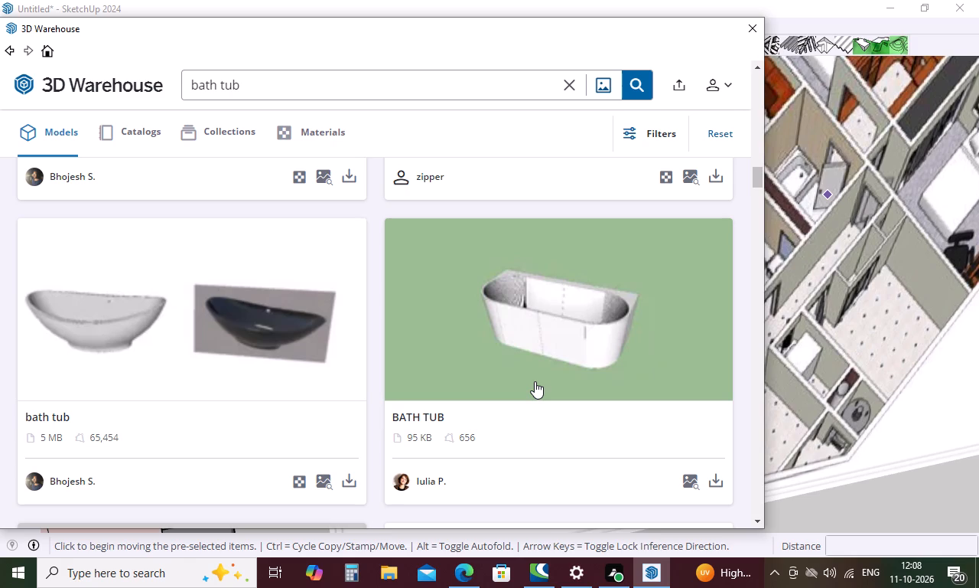
scroll(534, 378, down, 5)
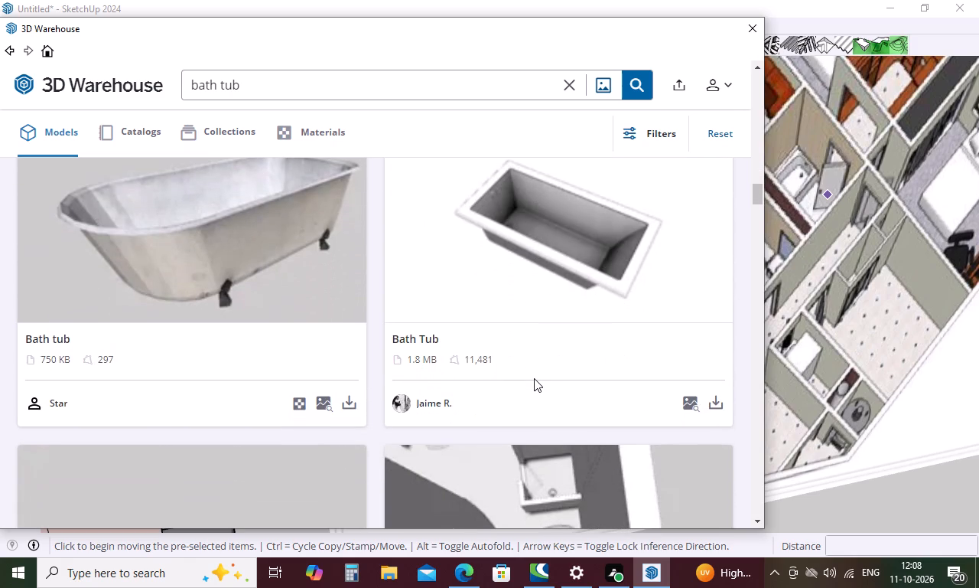
scroll(534, 378, down, 3)
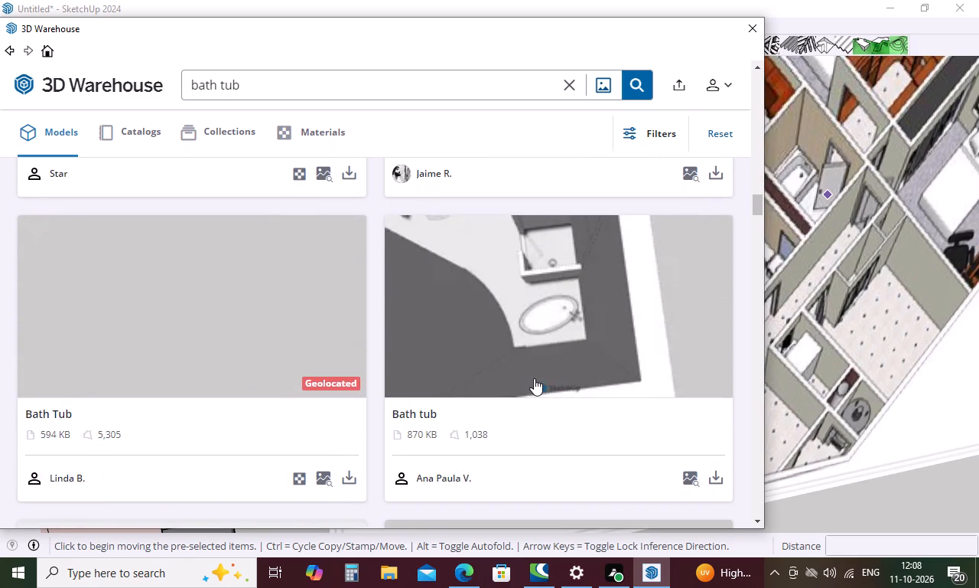
scroll(549, 359, down, 5)
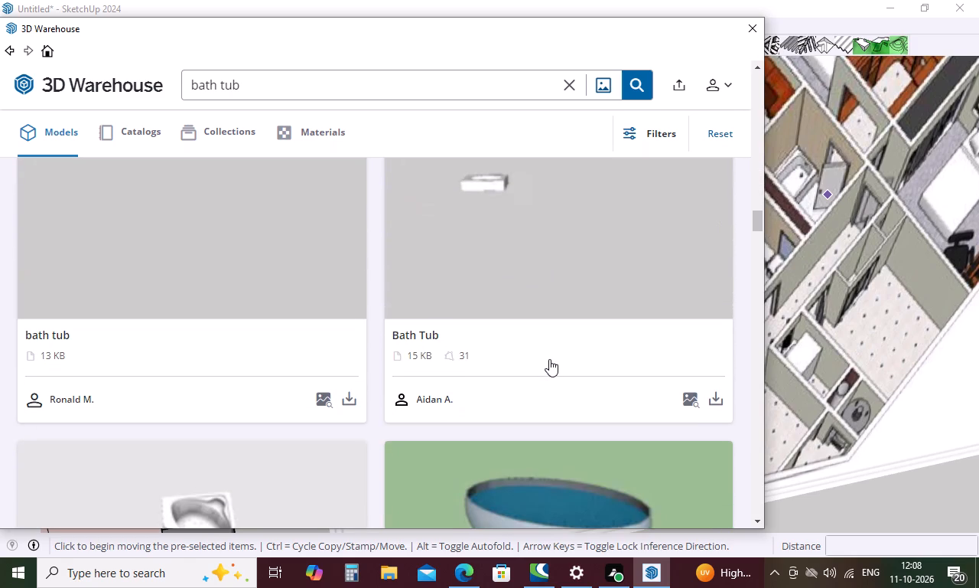
scroll(549, 359, down, 7)
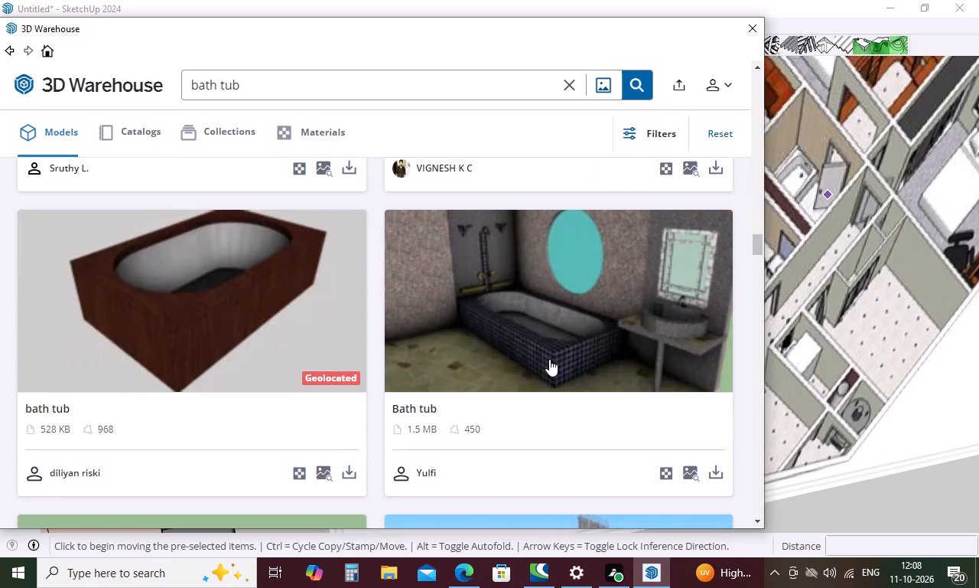
scroll(549, 359, down, 8)
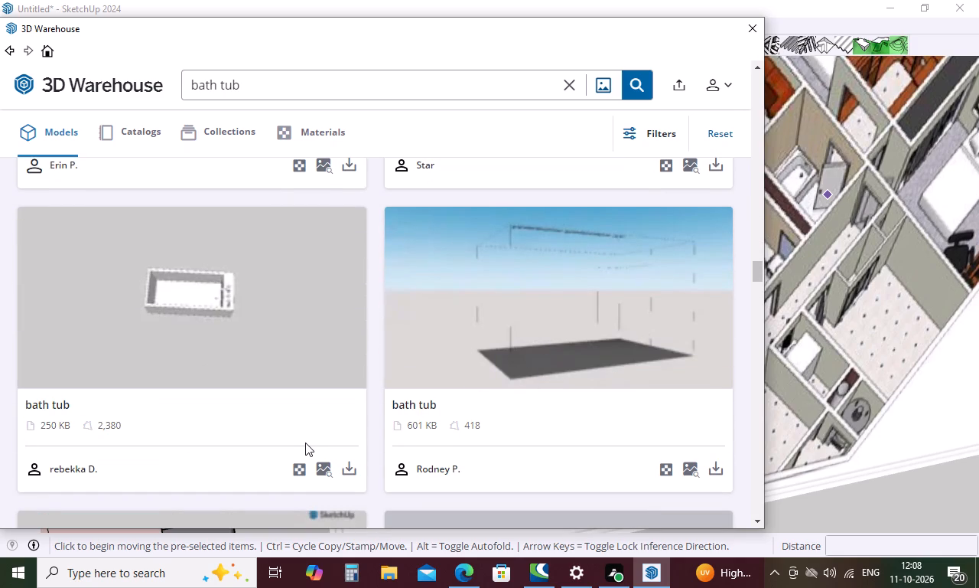
Load the plain white rectangular bath tub with a tap at one end and place it in front of the row of chairs.
click(347, 472)
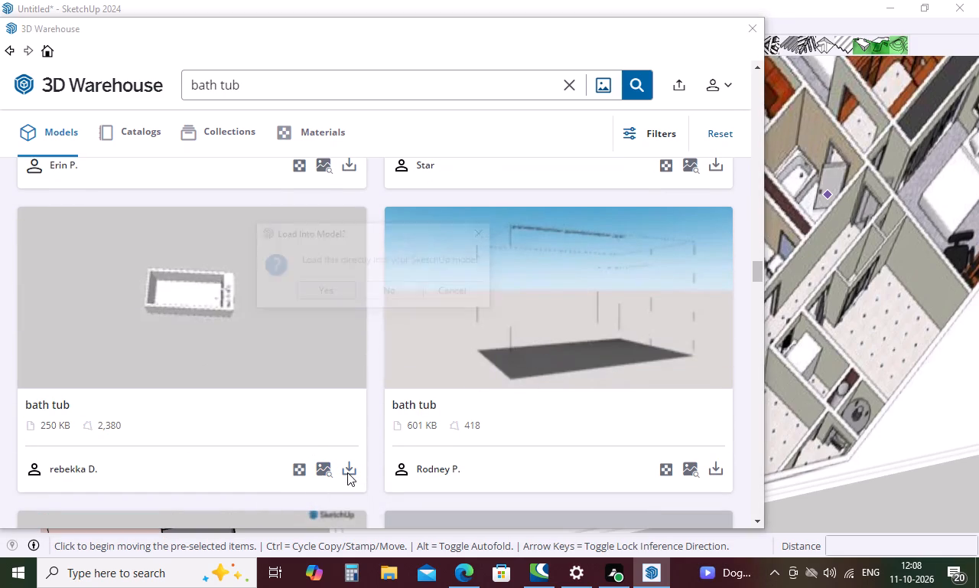
click(339, 289)
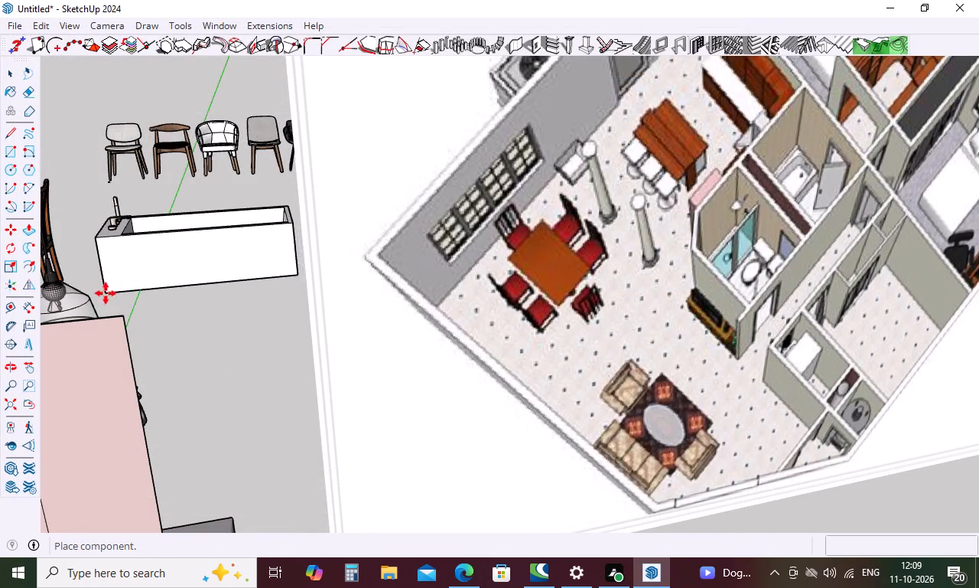
click(83, 264)
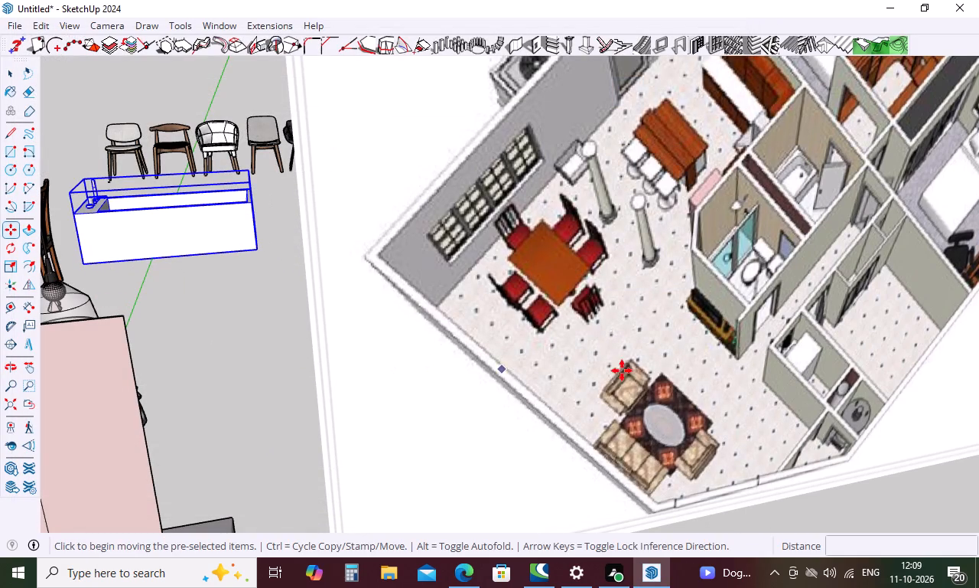
Search the 3D Warehouse for "toilet pot".
click(216, 26)
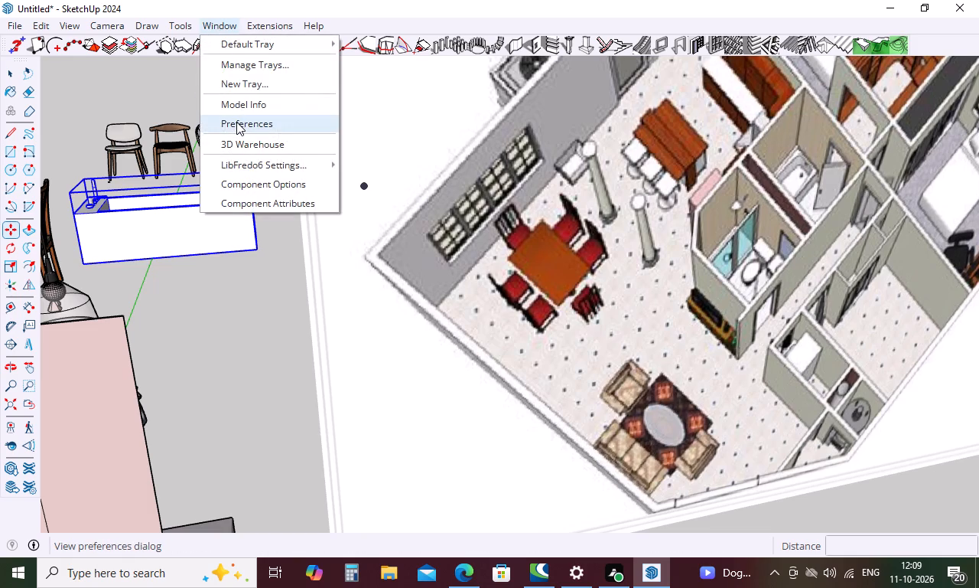
click(239, 139)
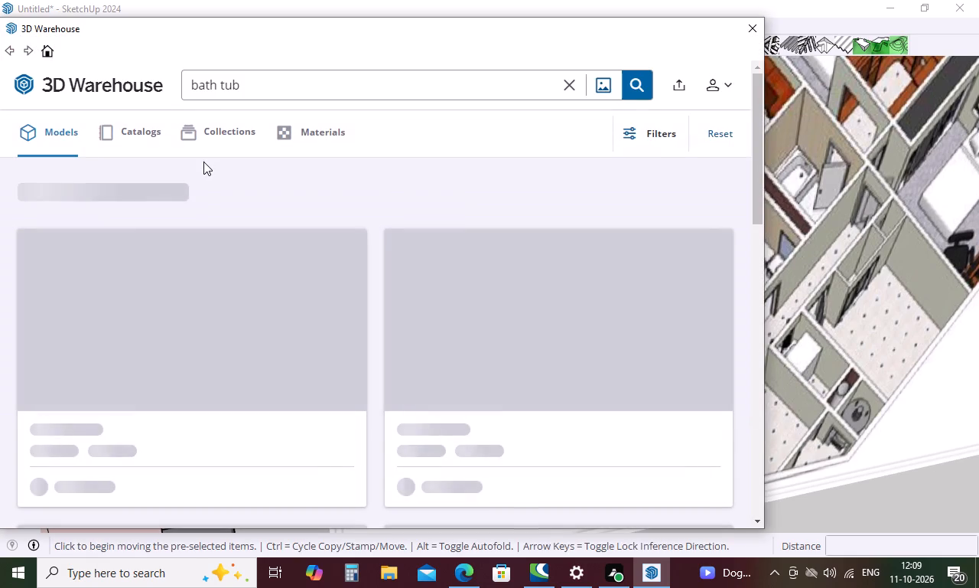
click(247, 80)
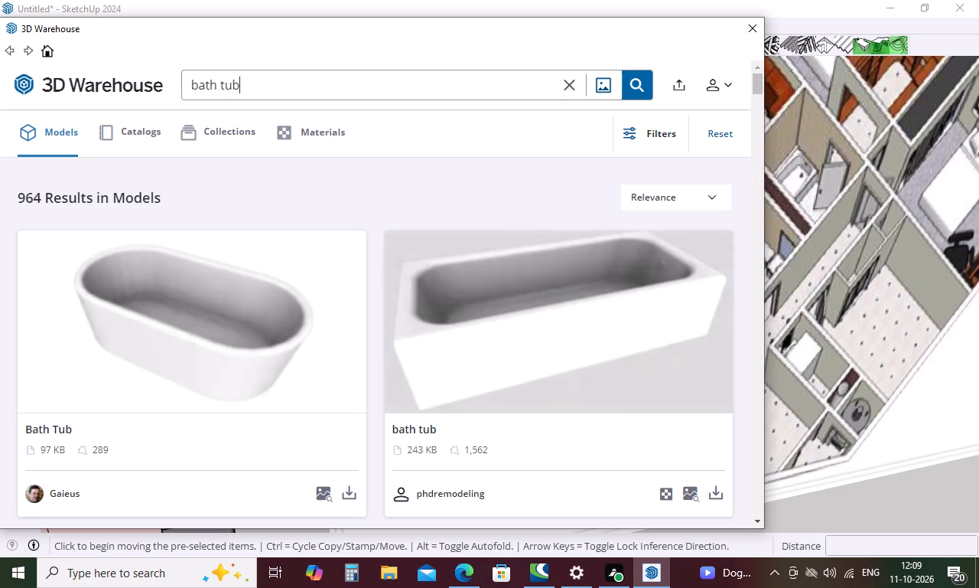
key(BackSpace)
key(BackSpace)
key(BackSpace)
key(BackSpace)
key(BackSpace)
key(BackSpace)
key(BackSpace)
key(BackSpace)
key(BackSpace)
key(BackSpace)
key(BackSpace)
key(BackSpace)
key(BackSpace)
key(BackSpace)
key(BackSpace)
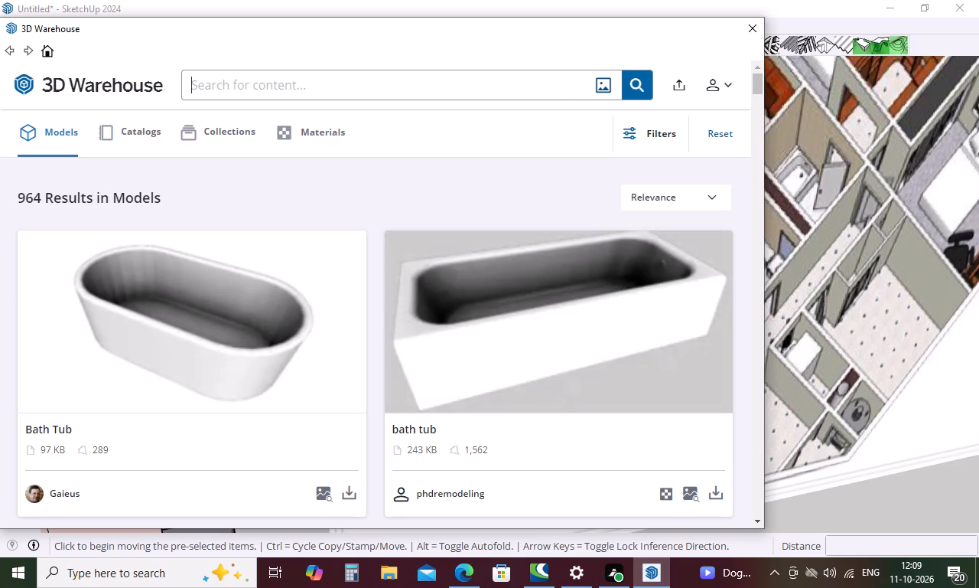
text(toilet)
key(space)
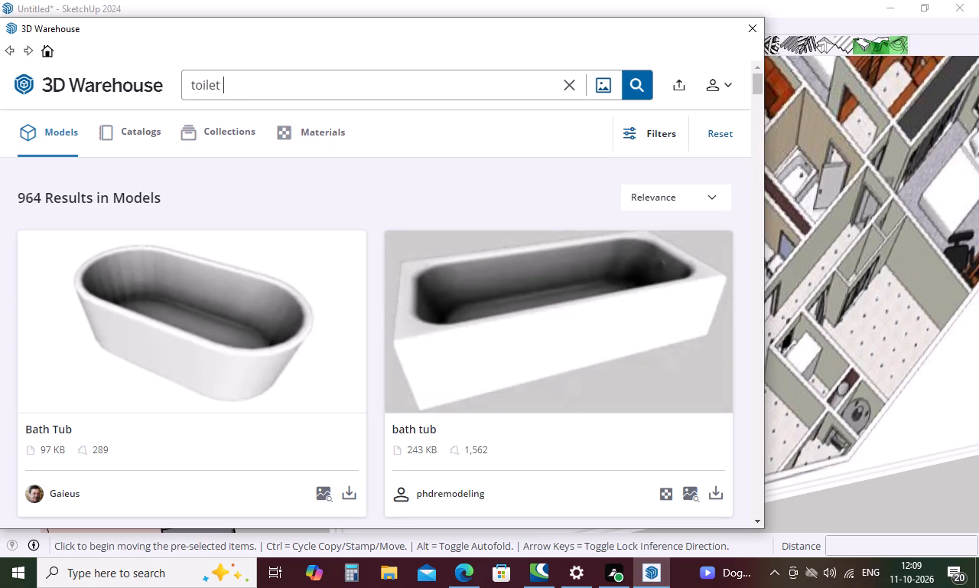
text(pot)
key(Return)
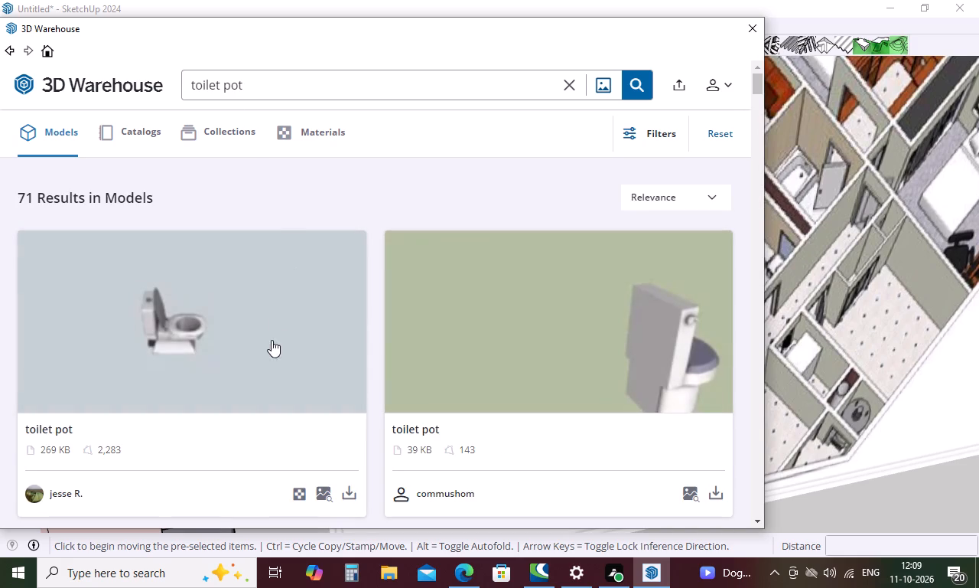
Browse the toilet models for one that suits the bathrooms in the floor plan picture.
scroll(487, 286, down, 1)
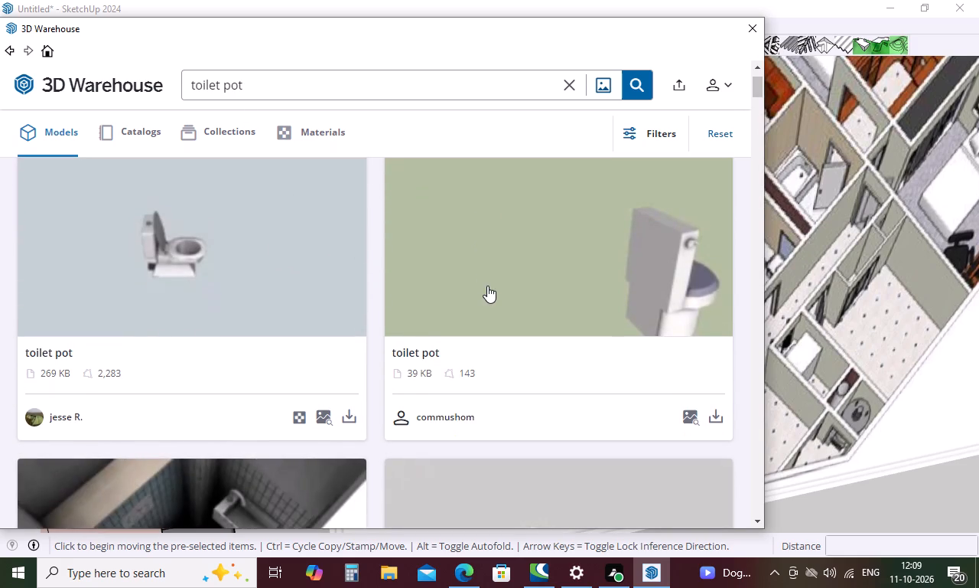
scroll(487, 286, down, 6)
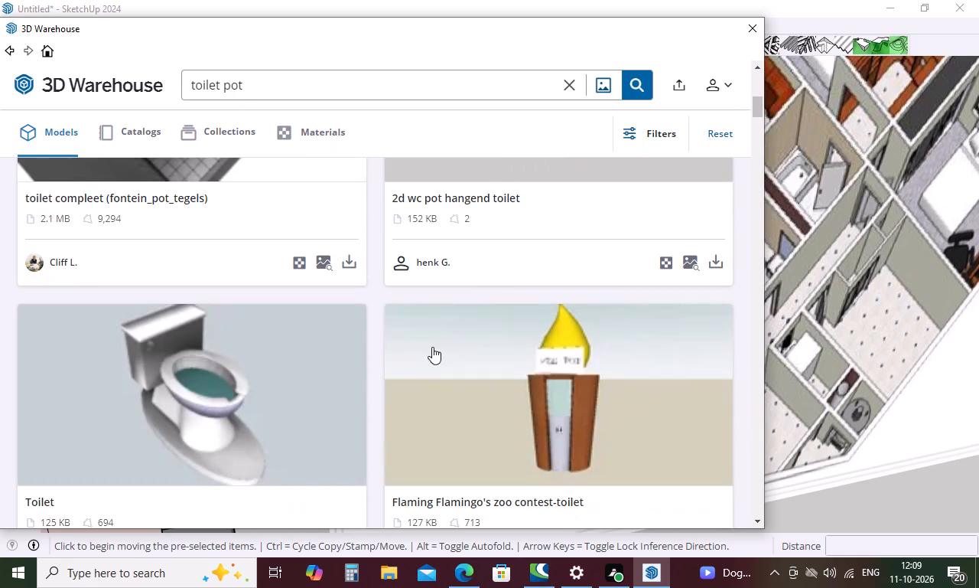
scroll(445, 312, down, 5)
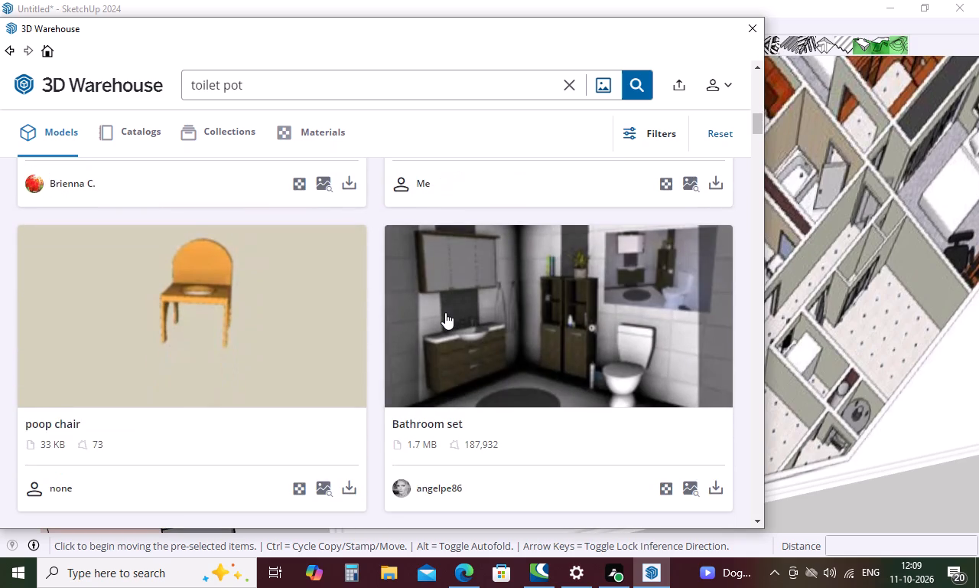
scroll(445, 312, up, 4)
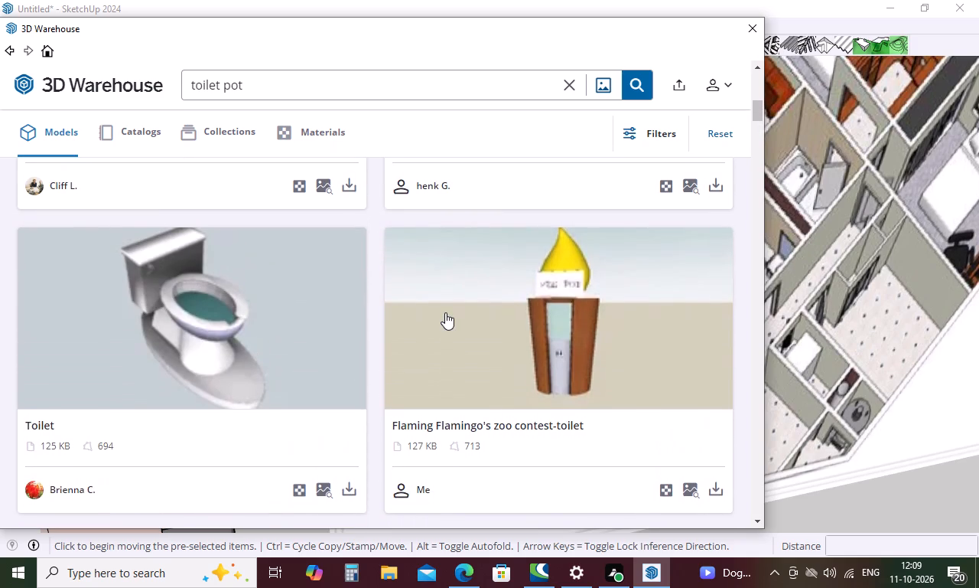
scroll(445, 312, down, 5)
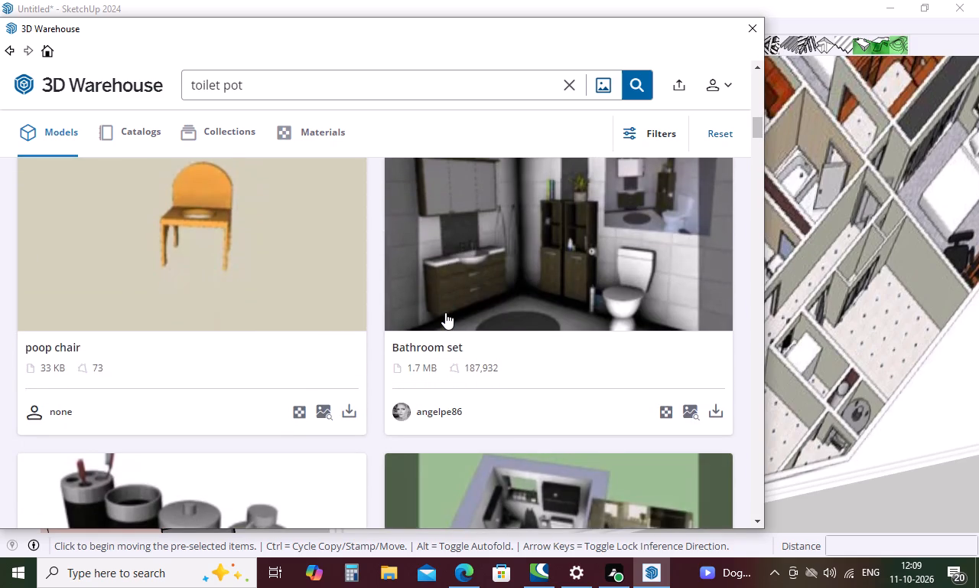
scroll(445, 312, down, 5)
scroll(445, 312, up, 2)
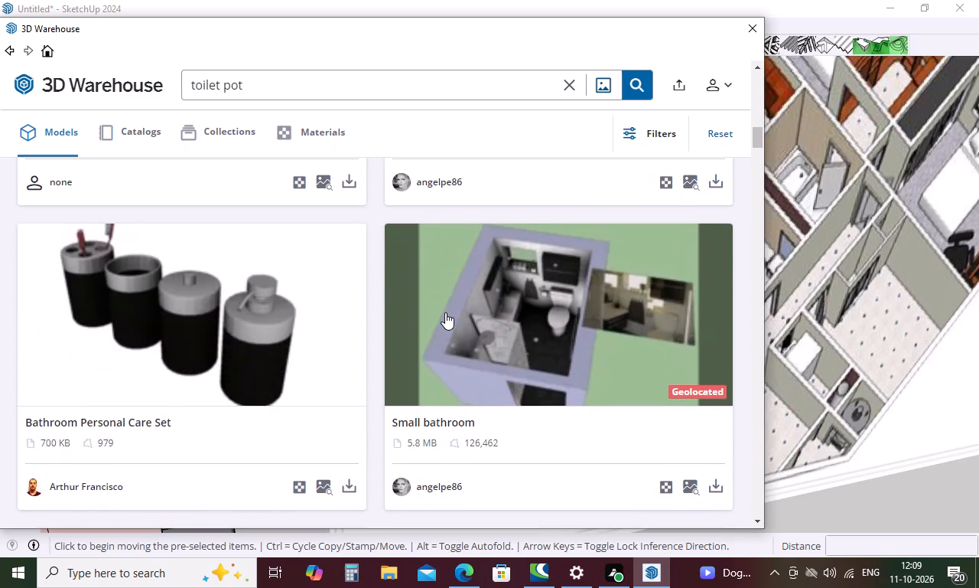
scroll(445, 312, up, 17)
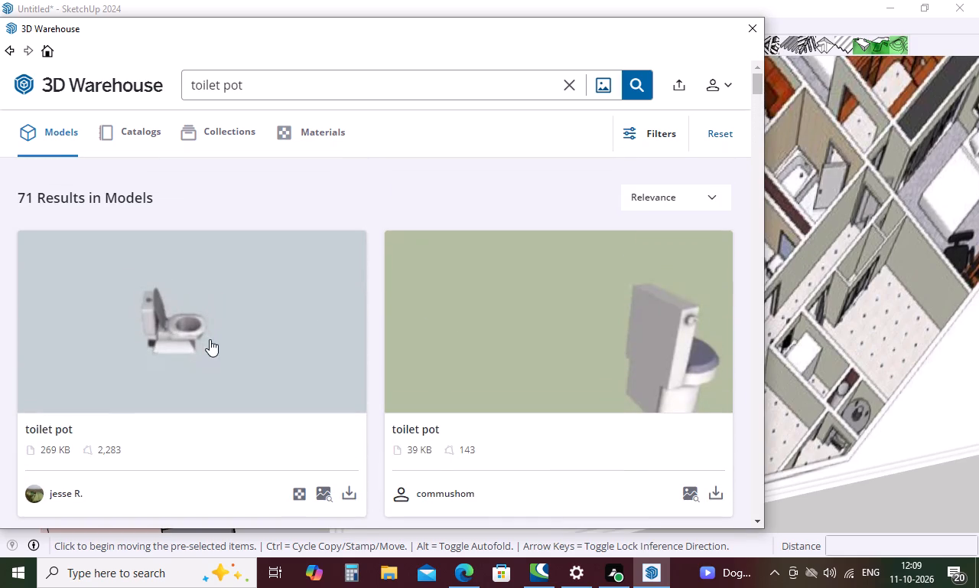
Load the 269 KB "toilet pot" model with the raised lid and place it behind the wooden dining set, beside the row of chairs.
scroll(226, 335, down, 2)
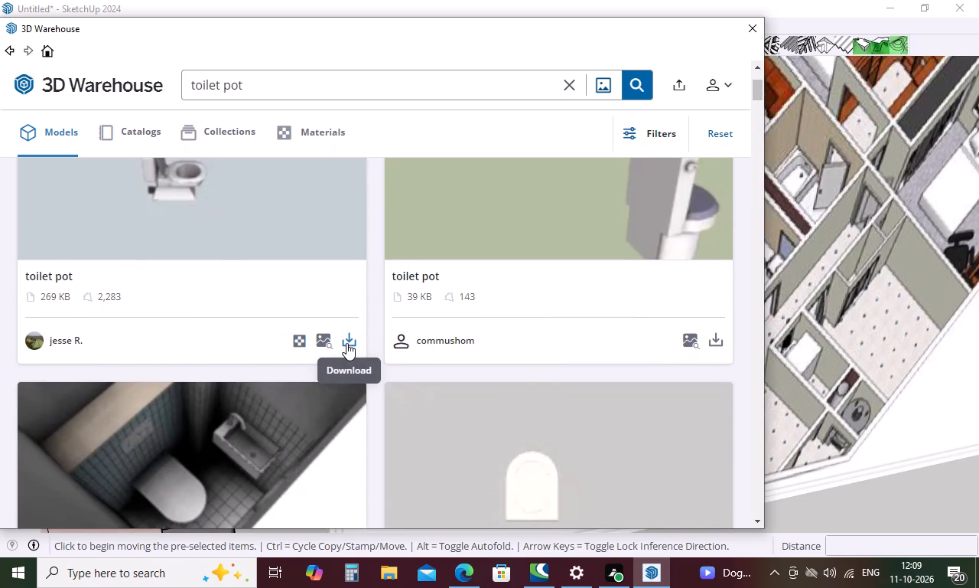
click(346, 343)
click(323, 292)
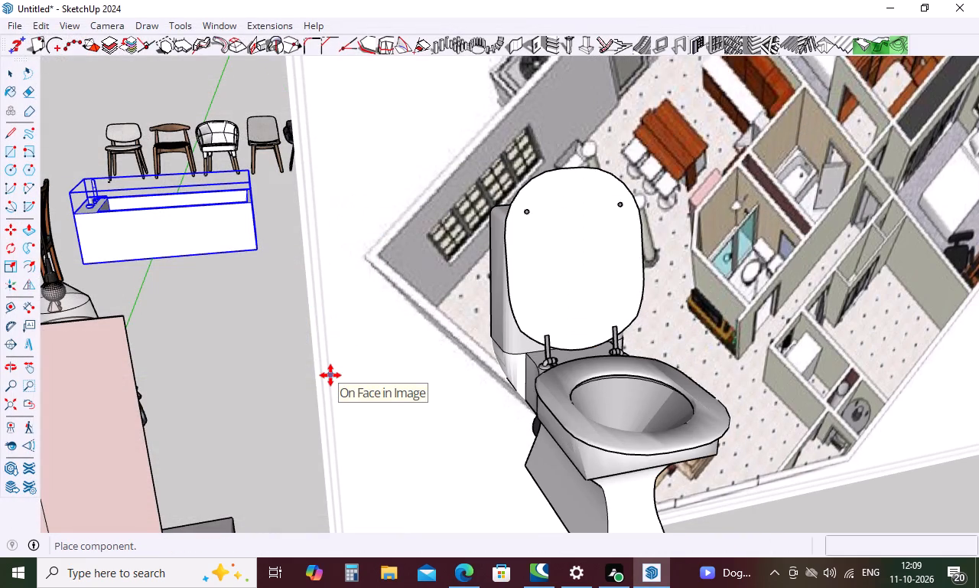
scroll(486, 316, down, 13)
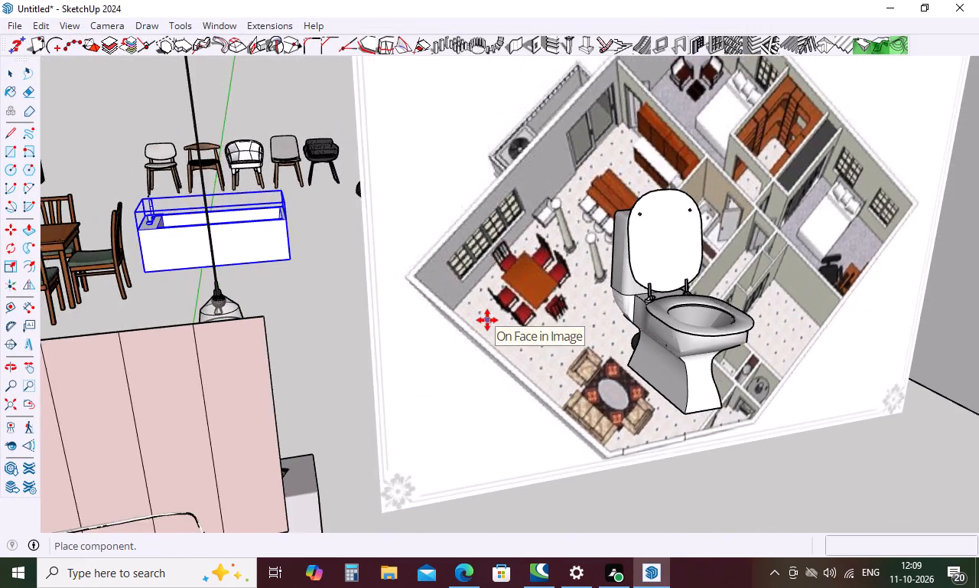
scroll(487, 320, down, 7)
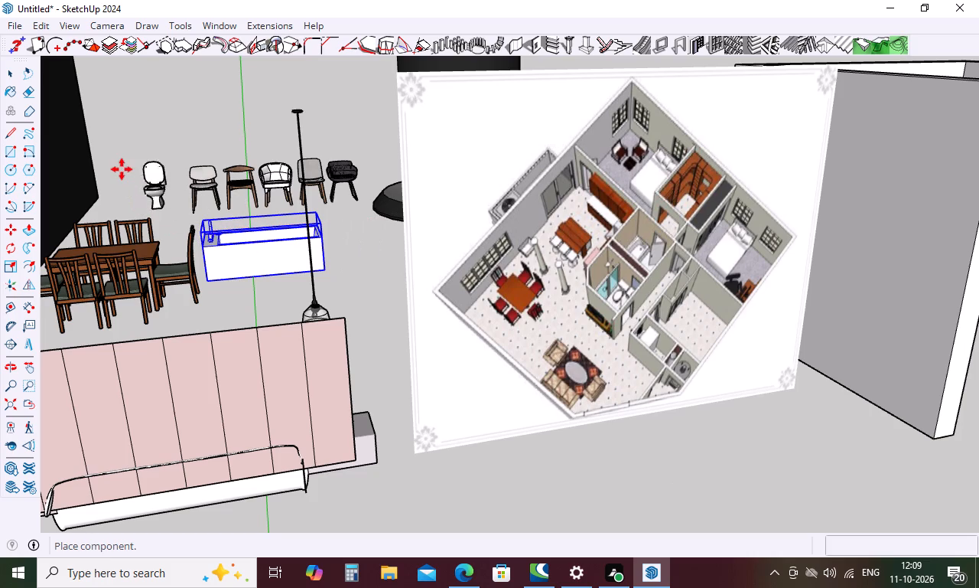
click(122, 169)
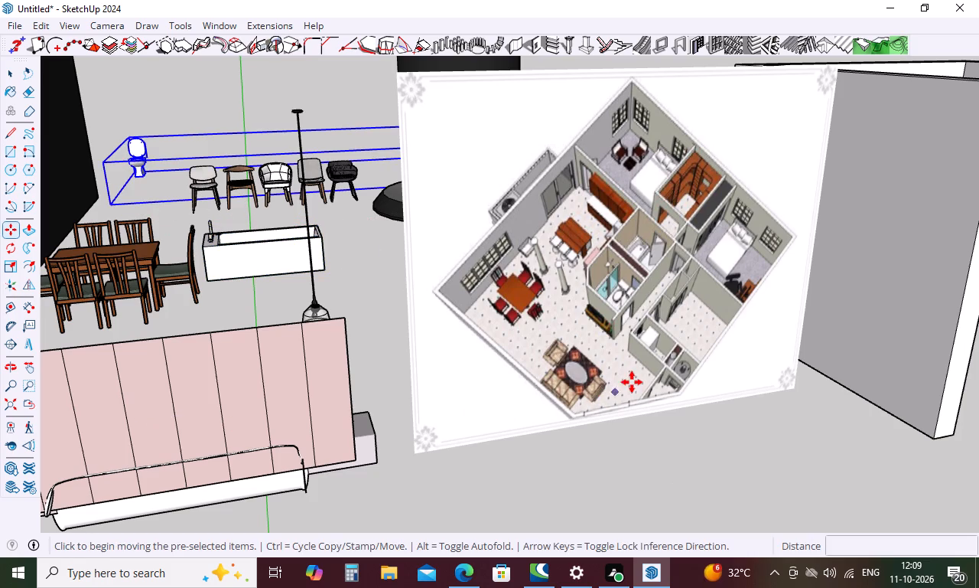
Examine the floor plan picture's living area, bathrooms and bedrooms to decide which furniture is still needed.
middle_drag(632, 382, 645, 283)
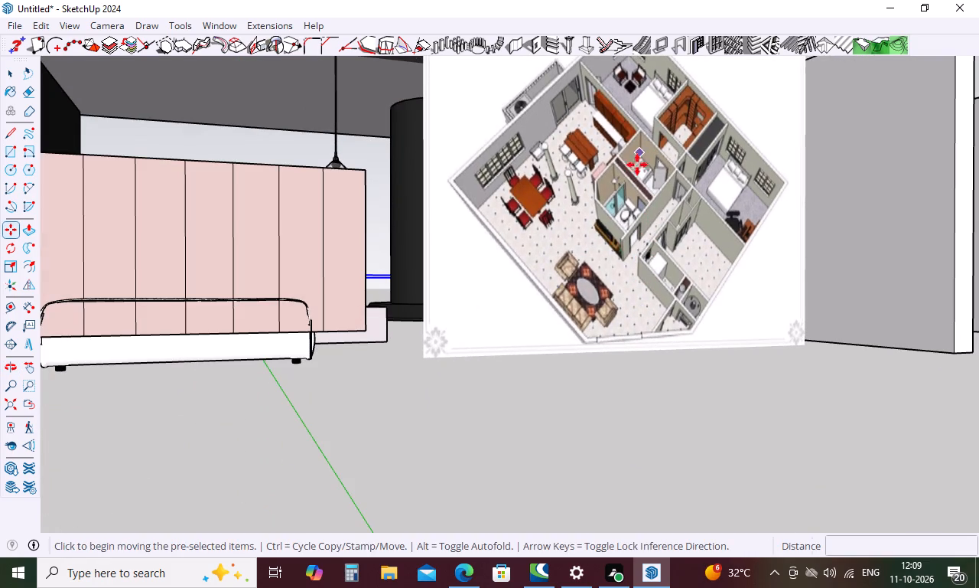
scroll(637, 190, up, 14)
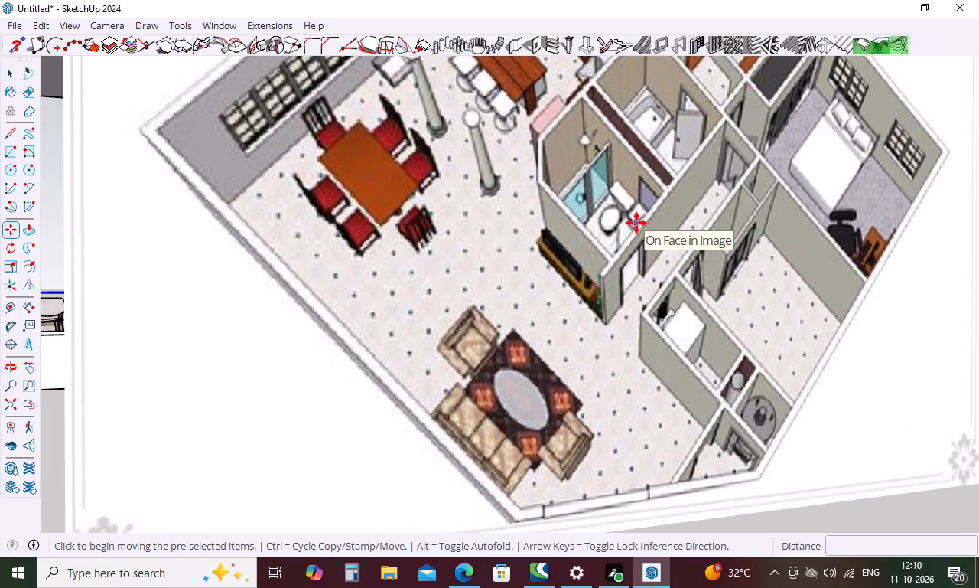
scroll(636, 220, up, 4)
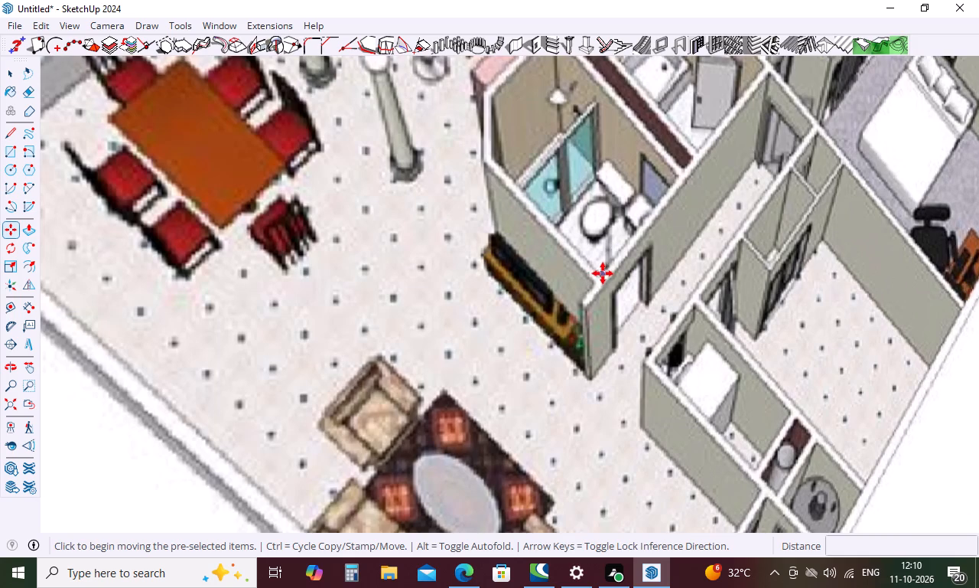
scroll(603, 259, down, 12)
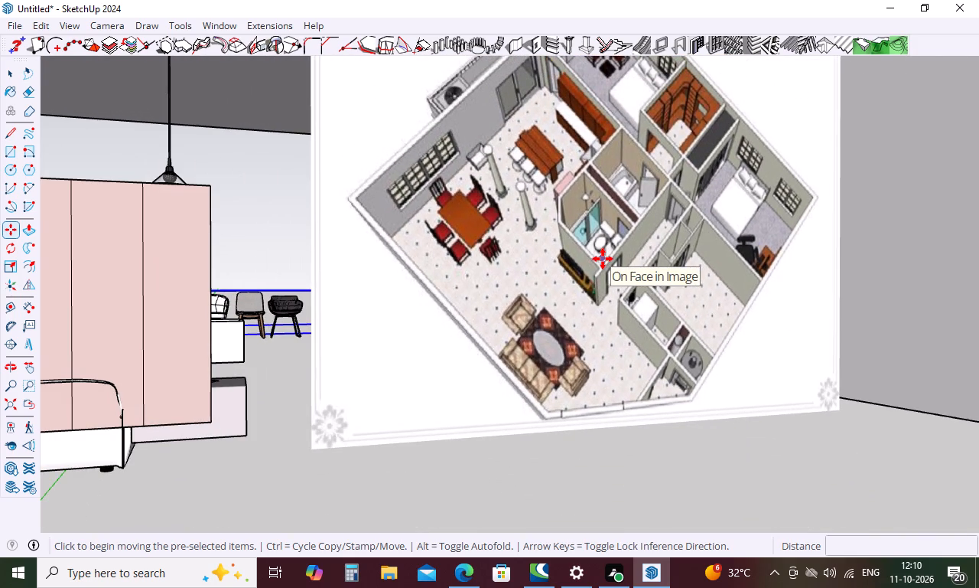
scroll(743, 263, up, 6)
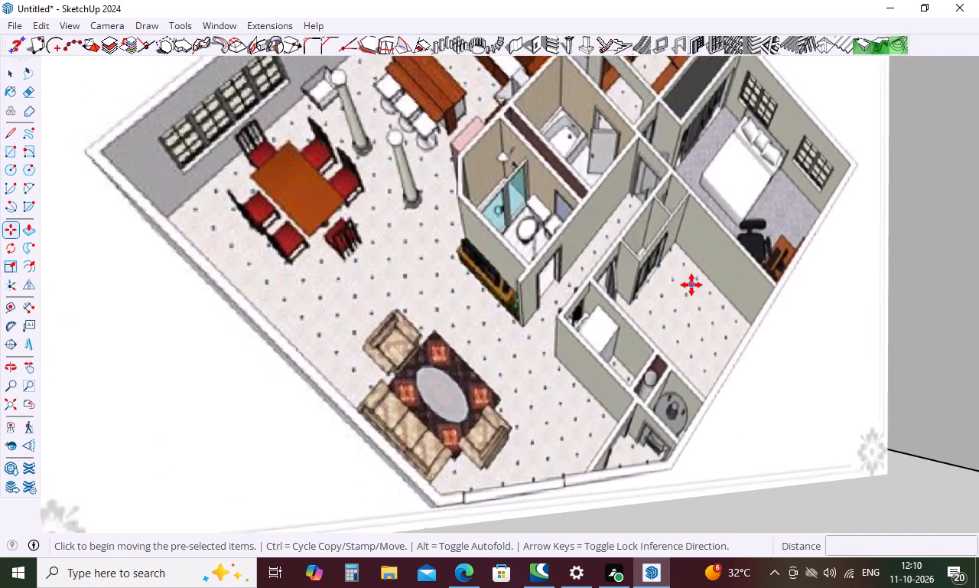
scroll(691, 285, up, 2)
scroll(691, 285, down, 4)
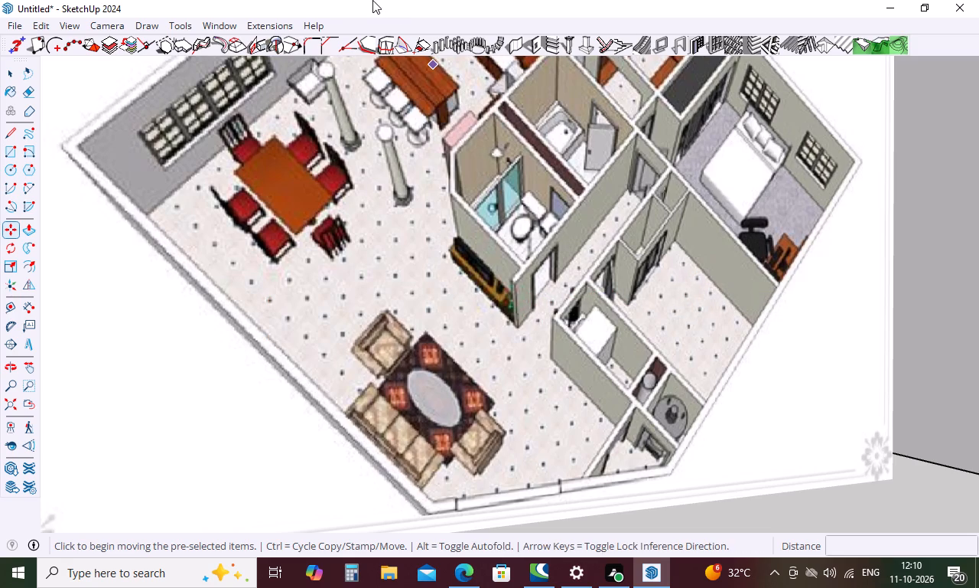
Open the 3D Warehouse.
click(210, 27)
click(208, 139)
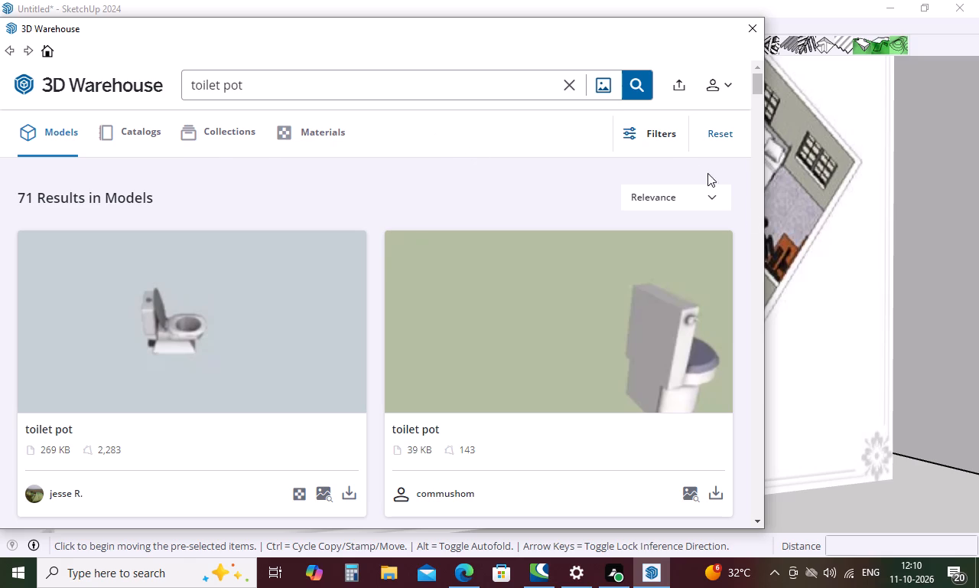
Check the living area of the floor plan picture again for the next furniture item to search for.
scroll(843, 212, down, 11)
scroll(855, 288, down, 7)
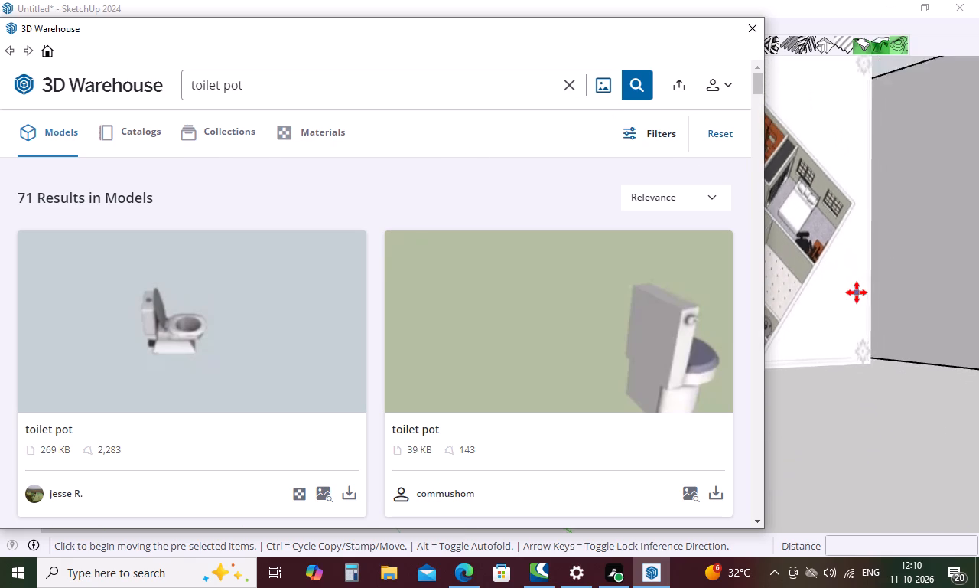
scroll(857, 292, down, 9)
middle_drag(859, 294, 947, 260)
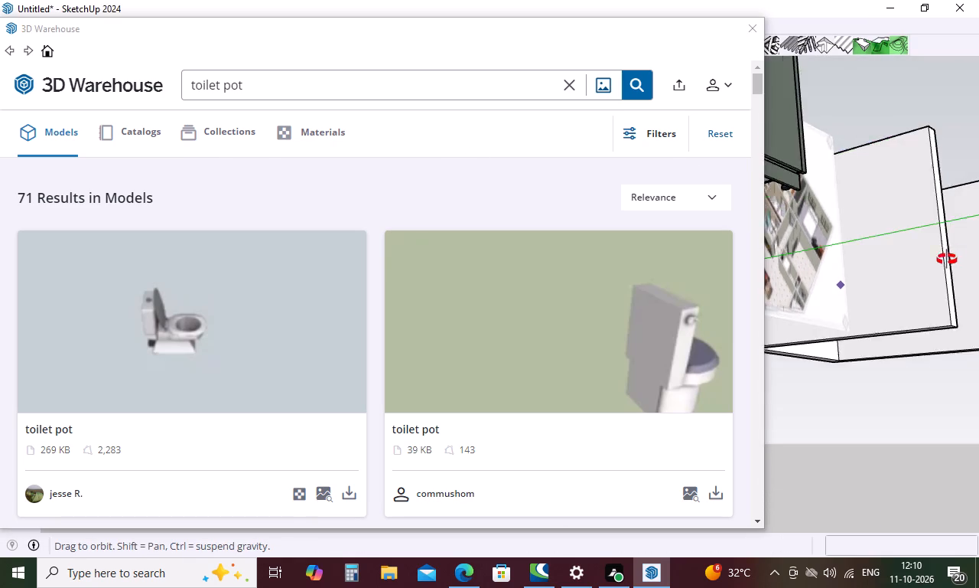
middle_drag(947, 260, 927, 279)
scroll(928, 270, down, 14)
middle_drag(926, 289, 896, 296)
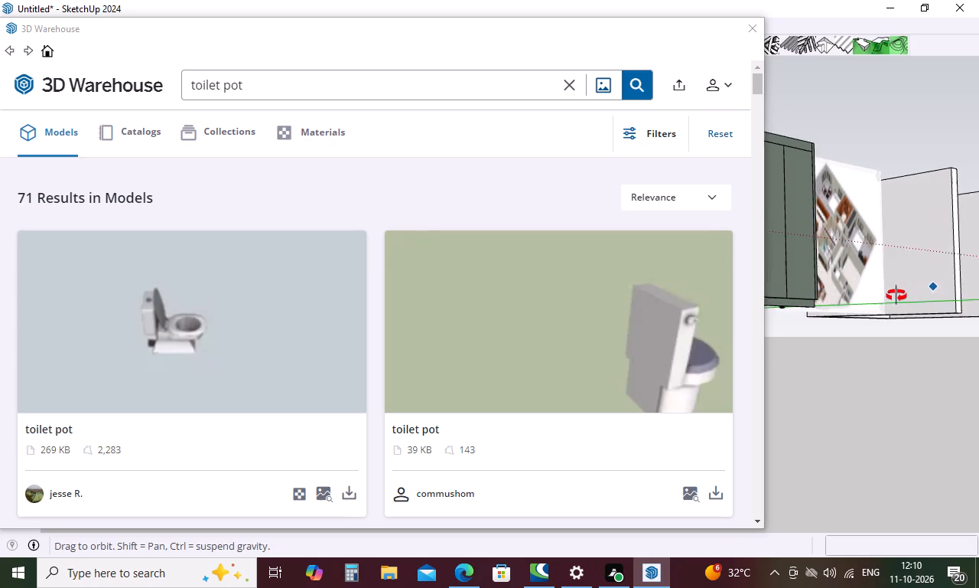
middle_drag(896, 296, 858, 321)
scroll(766, 268, up, 4)
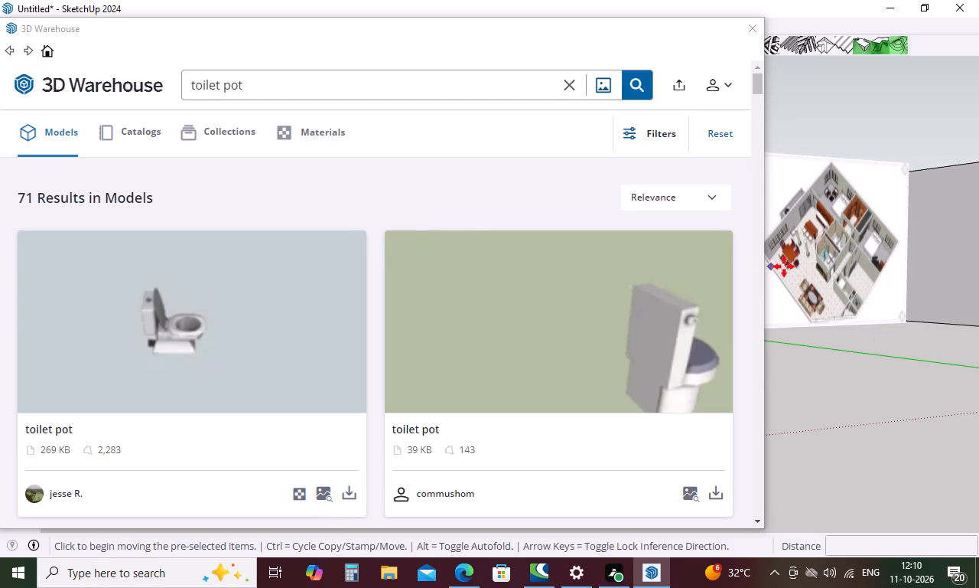
scroll(784, 266, up, 9)
scroll(815, 351, up, 4)
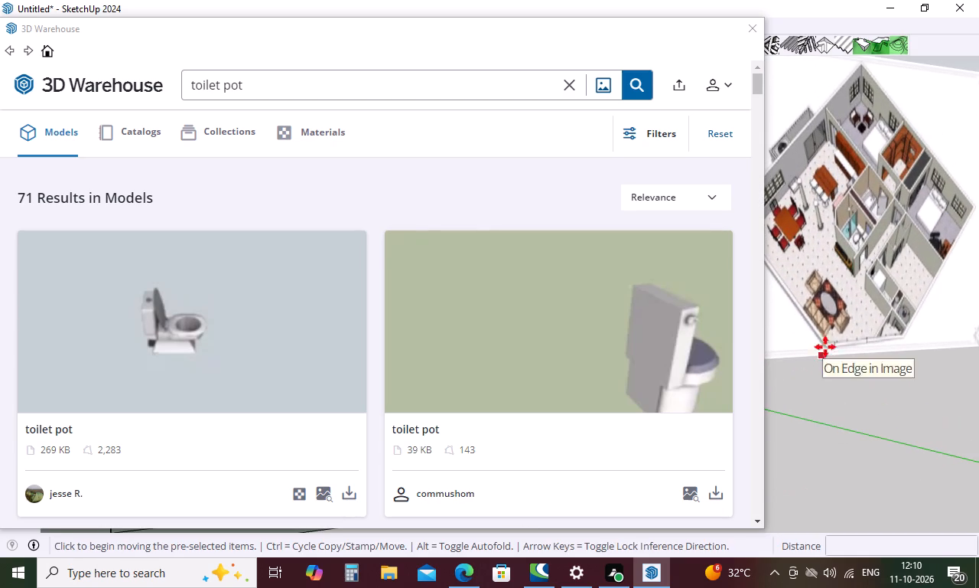
Search the 3D Warehouse for "tv unit".
click(259, 97)
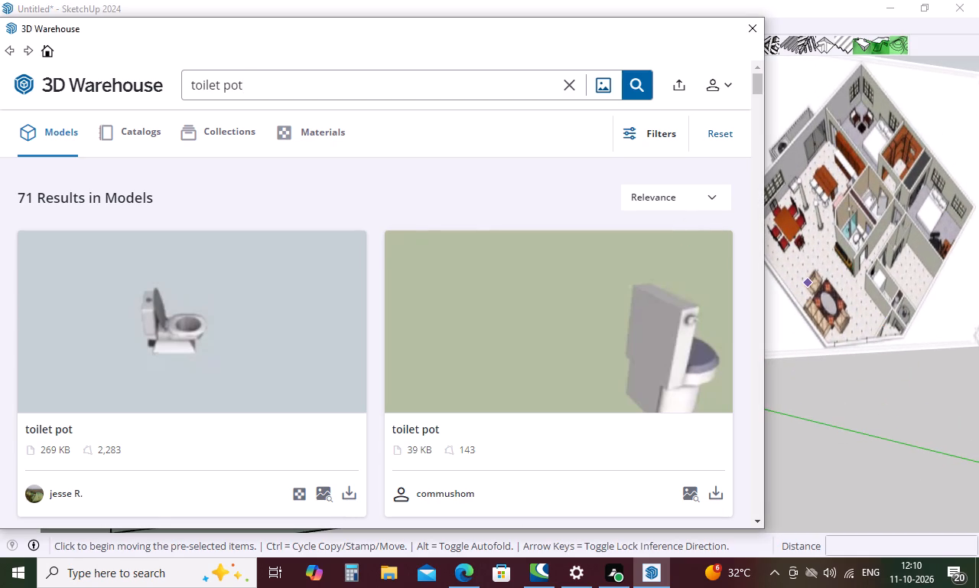
key(BackSpace)
key(BackSpace)
key(BackSpace)
key(BackSpace)
key(BackSpace)
key(BackSpace)
key(BackSpace)
key(BackSpace)
key(BackSpace)
key(BackSpace)
key(BackSpace)
key(BackSpace)
key(BackSpace)
key(BackSpace)
key(BackSpace)
key(BackSpace)
key(BackSpace)
key(BackSpace)
key(BackSpace)
key(t)
text(v)
key(space)
key(u)
text(nit)
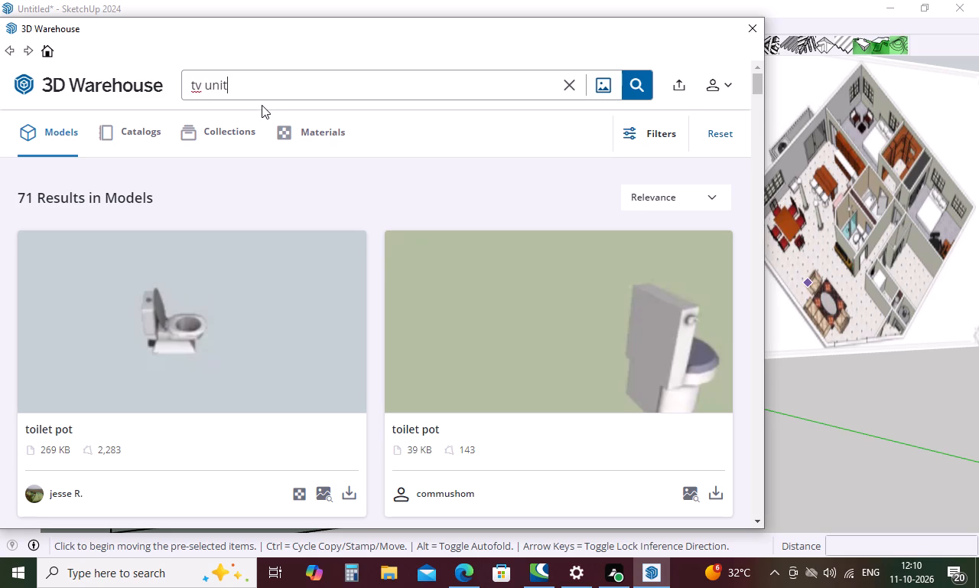
key(Return)
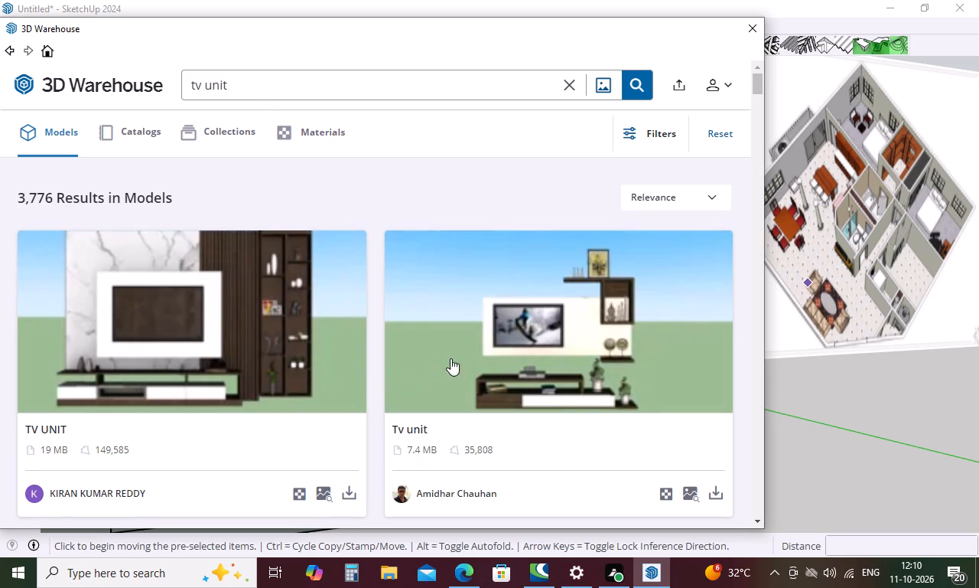
Browse the TV unit models for one that suits the living area in the floor plan picture.
scroll(486, 354, down, 3)
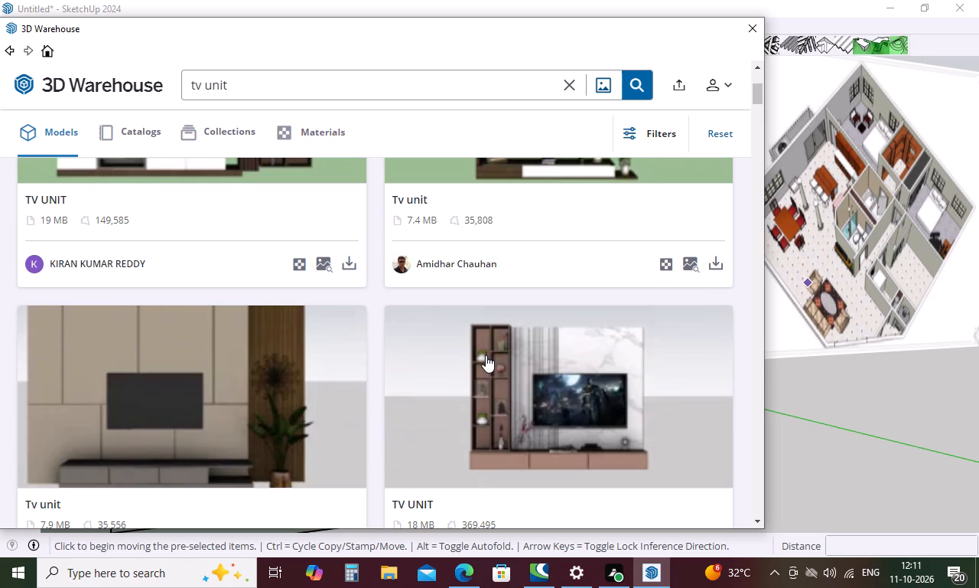
scroll(521, 377, down, 4)
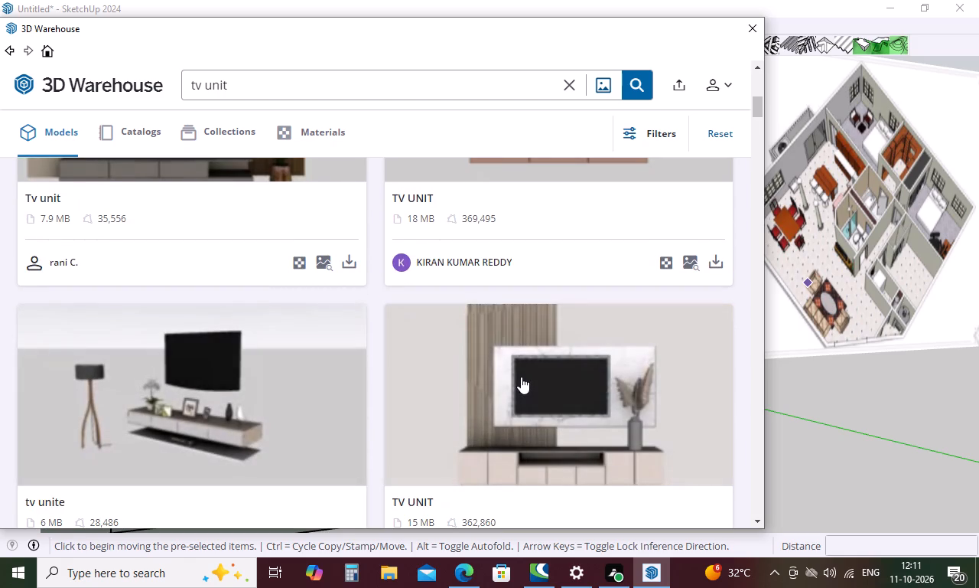
scroll(521, 377, down, 3)
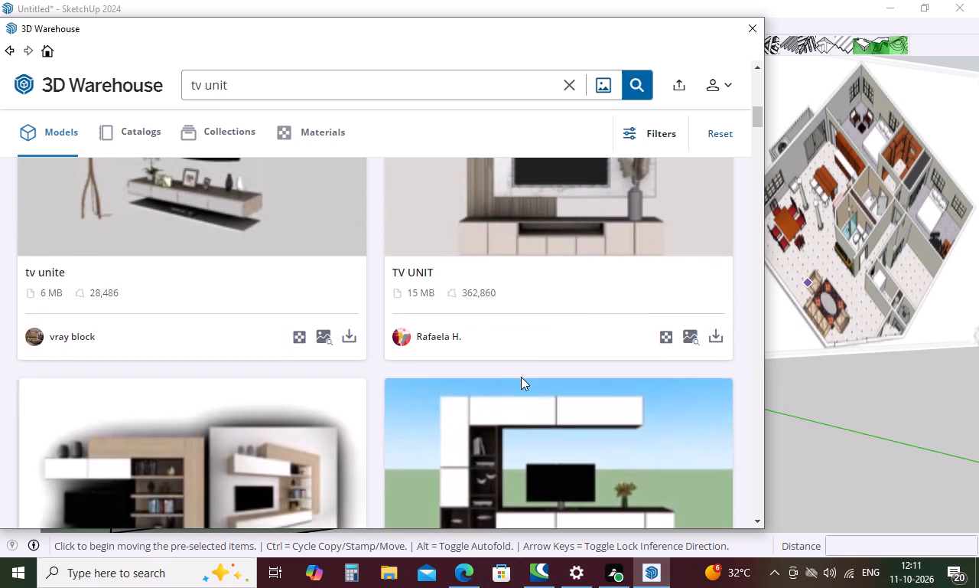
scroll(521, 377, down, 7)
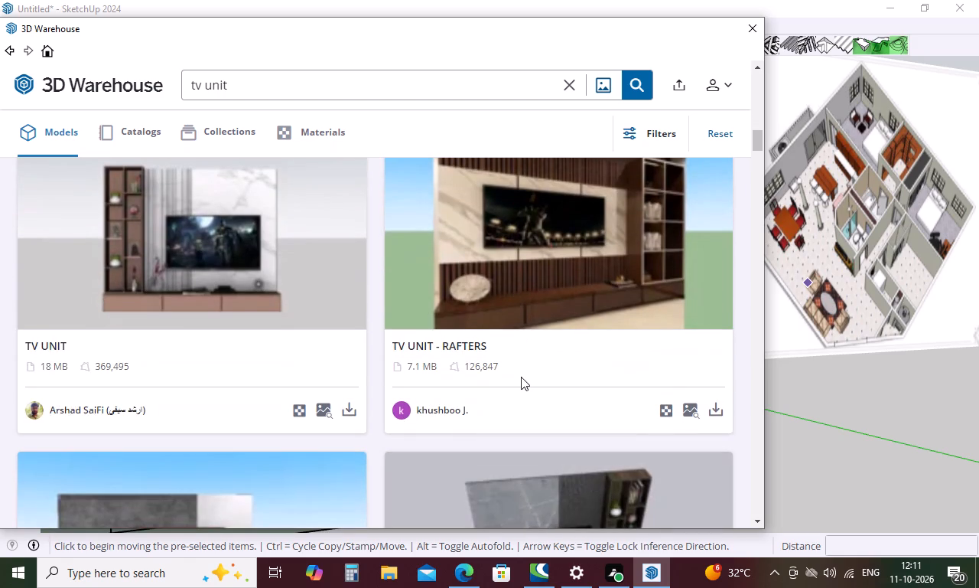
scroll(552, 337, down, 3)
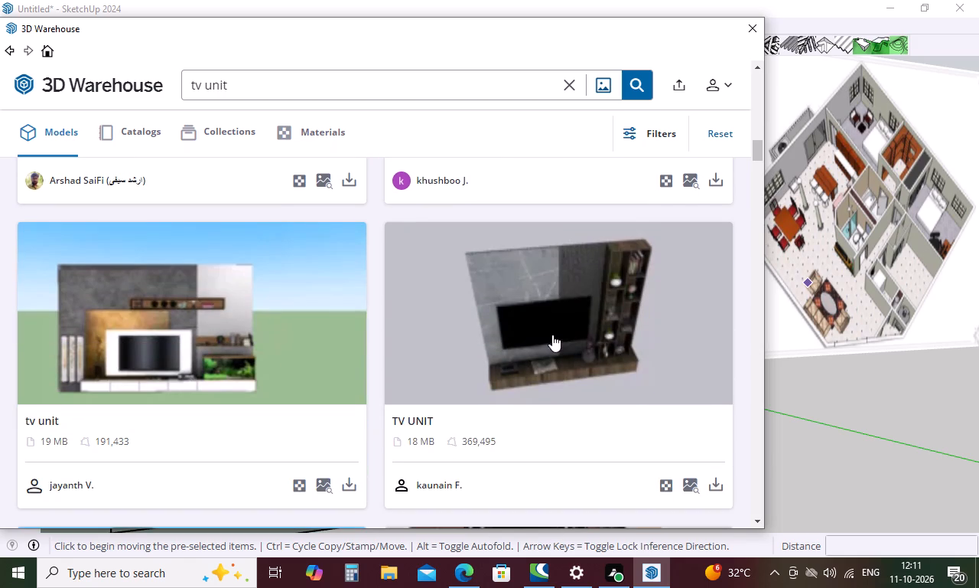
scroll(552, 332, down, 13)
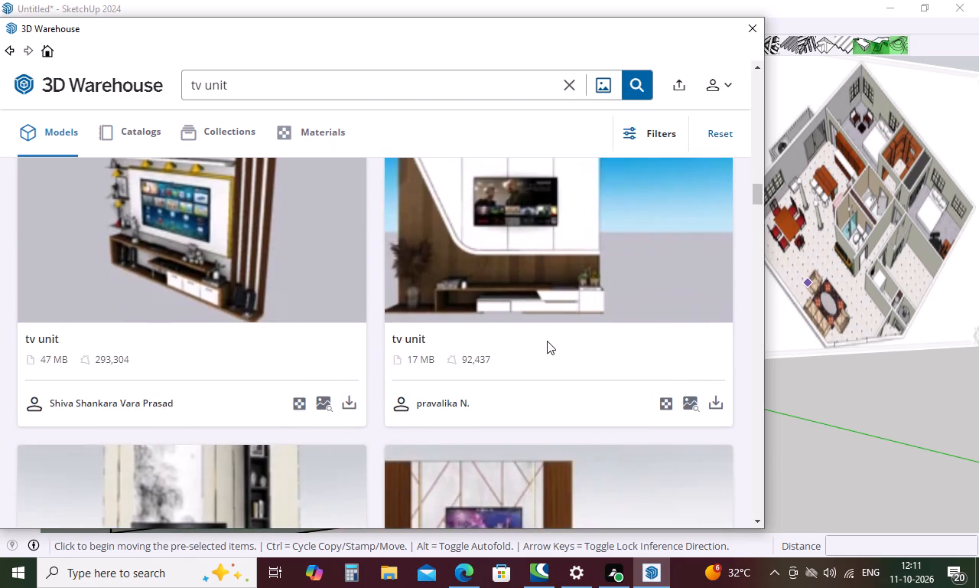
scroll(547, 341, down, 3)
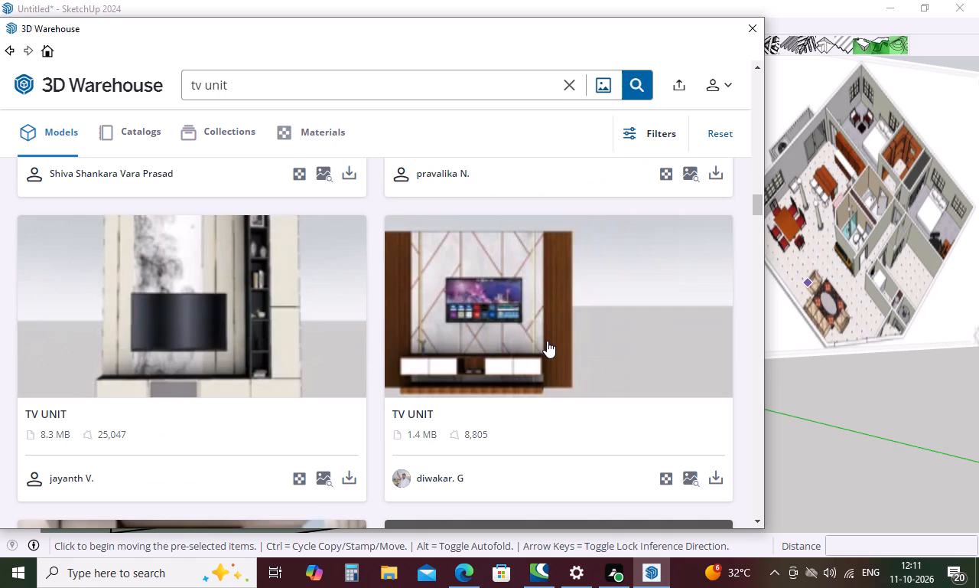
scroll(547, 341, down, 6)
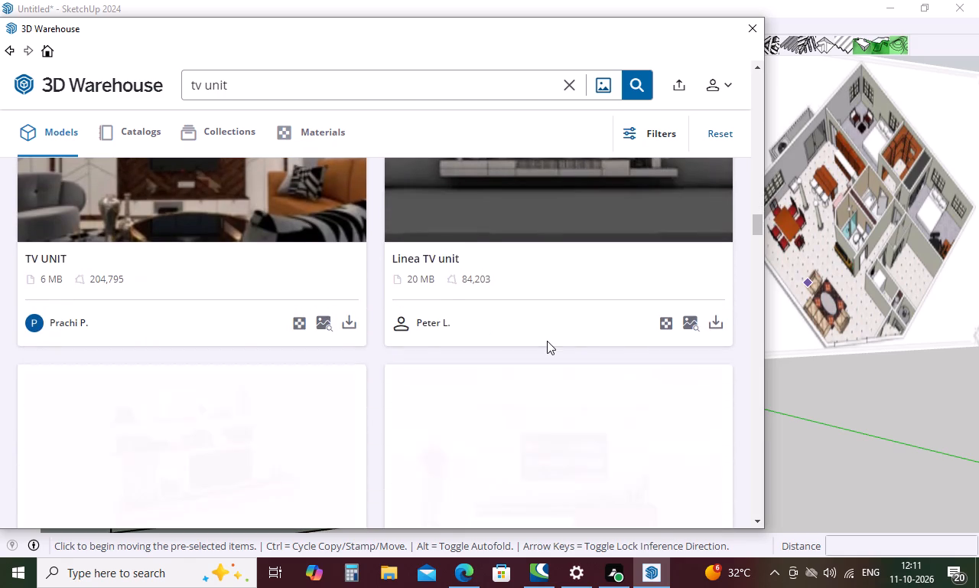
scroll(546, 342, down, 3)
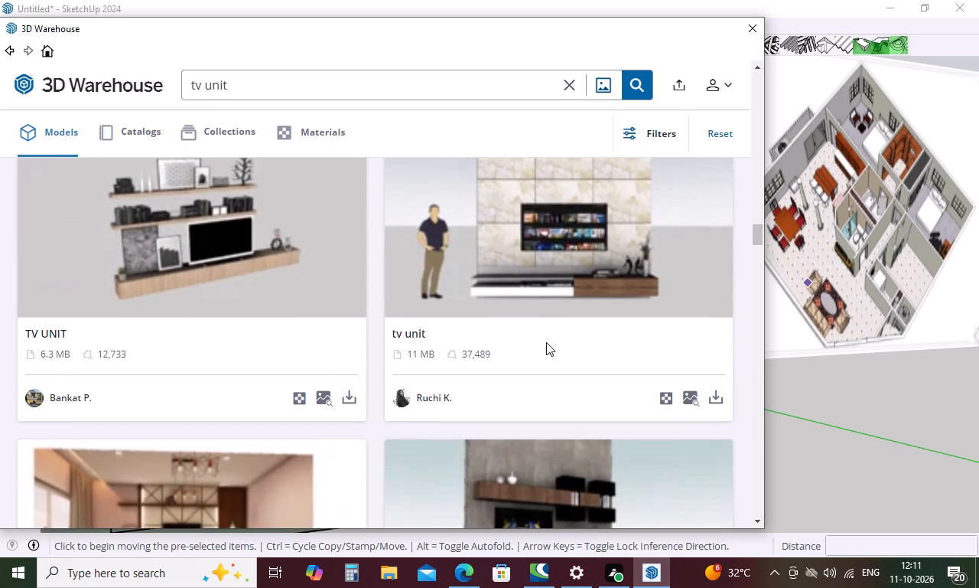
scroll(546, 342, down, 7)
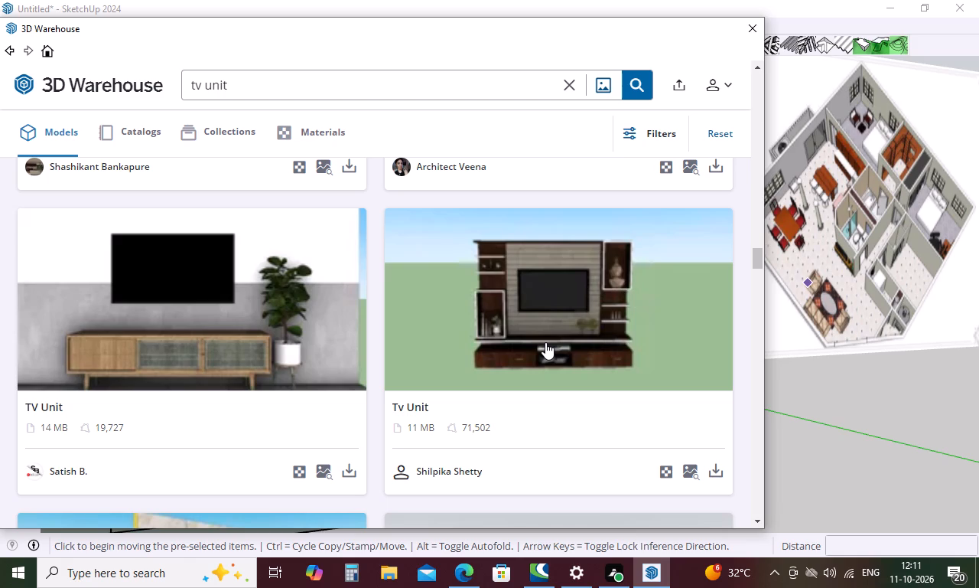
Load the 14 MB "TV Unit" model with the low wooden cabinet and potted plant, and place it in front of the sofa set.
click(346, 470)
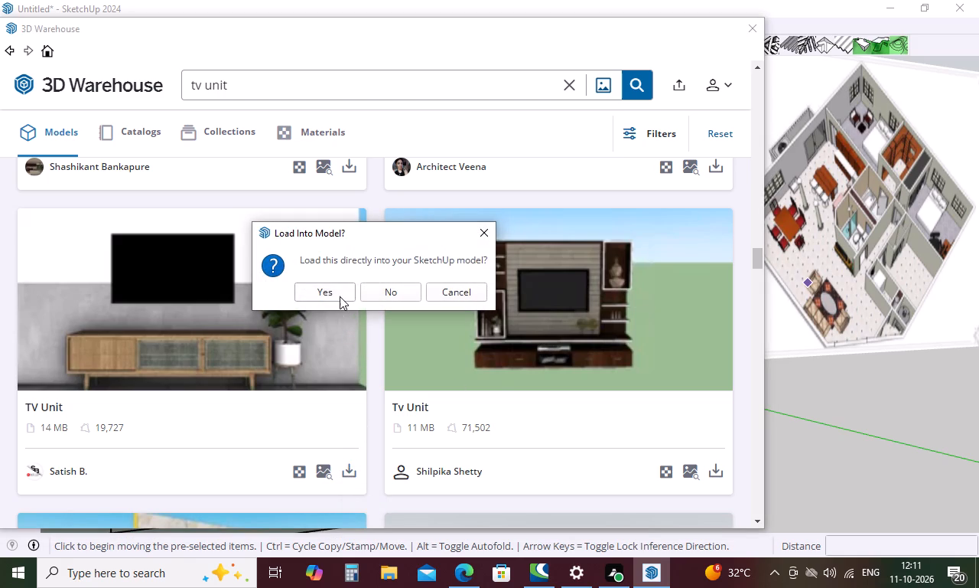
click(340, 296)
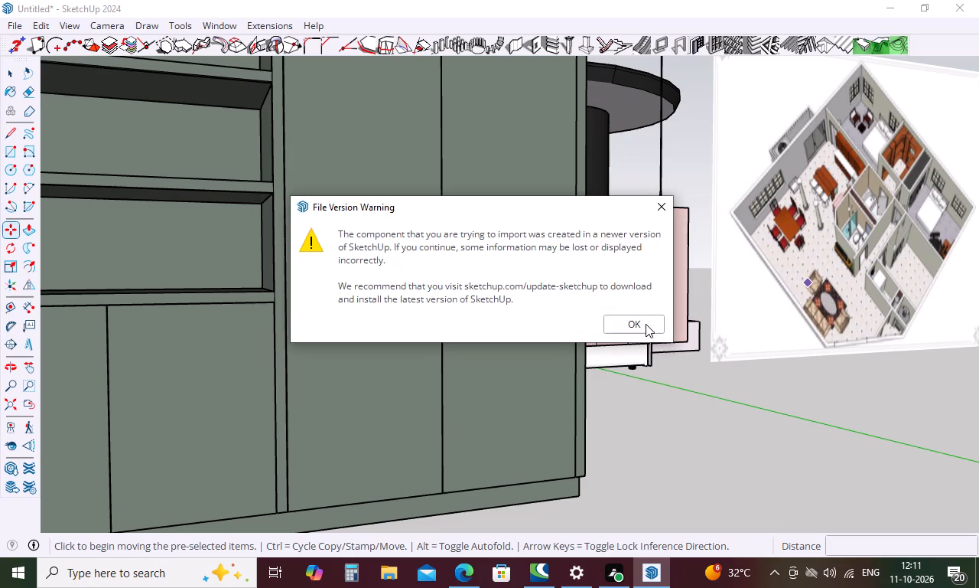
click(644, 325)
scroll(555, 341, down, 11)
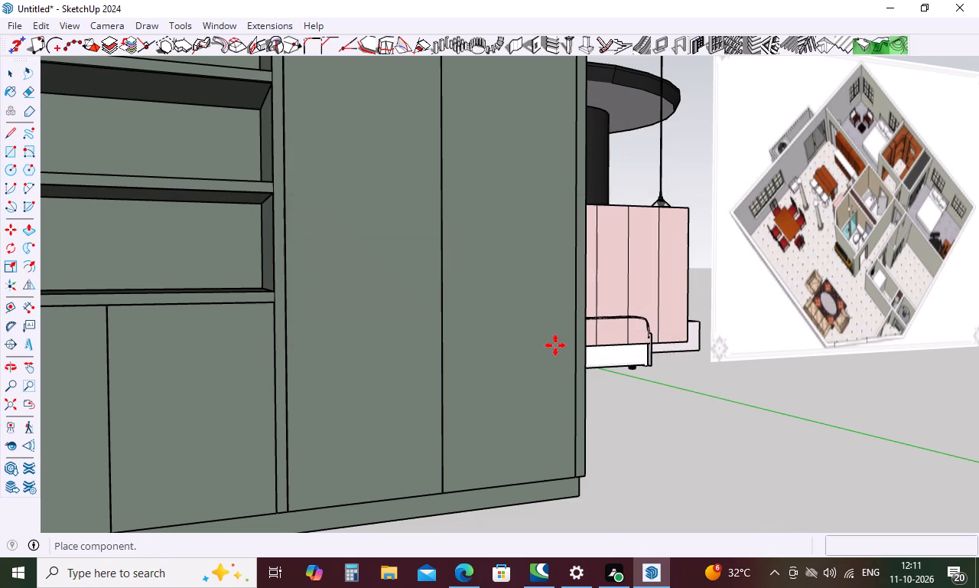
scroll(555, 345, down, 7)
middle_drag(707, 338, 702, 453)
scroll(688, 381, down, 3)
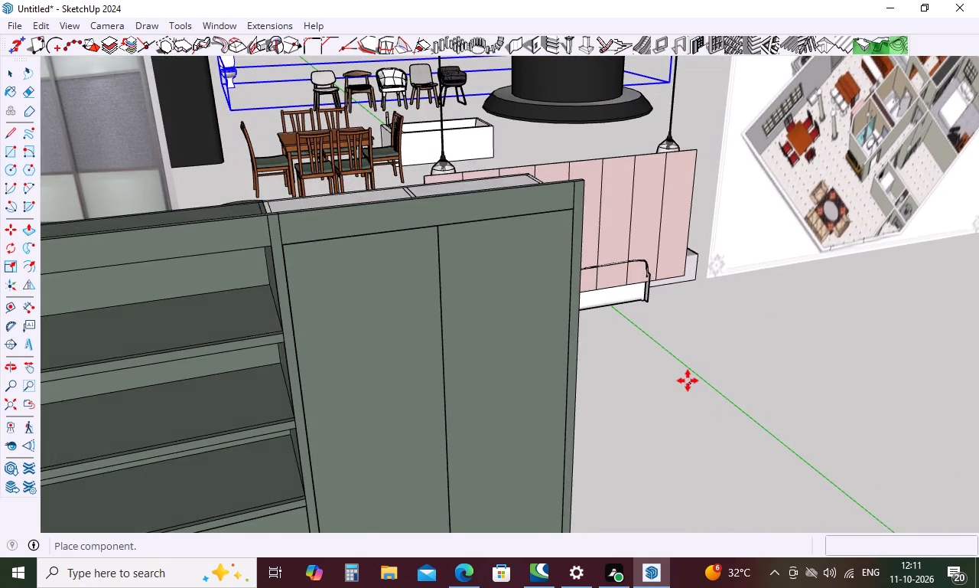
scroll(688, 381, down, 17)
scroll(688, 381, down, 8)
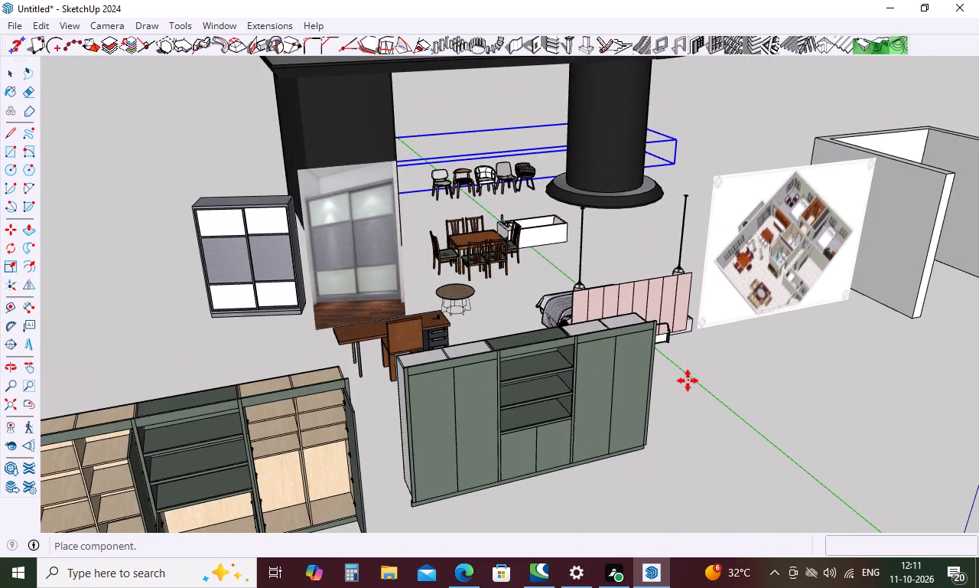
scroll(688, 381, down, 3)
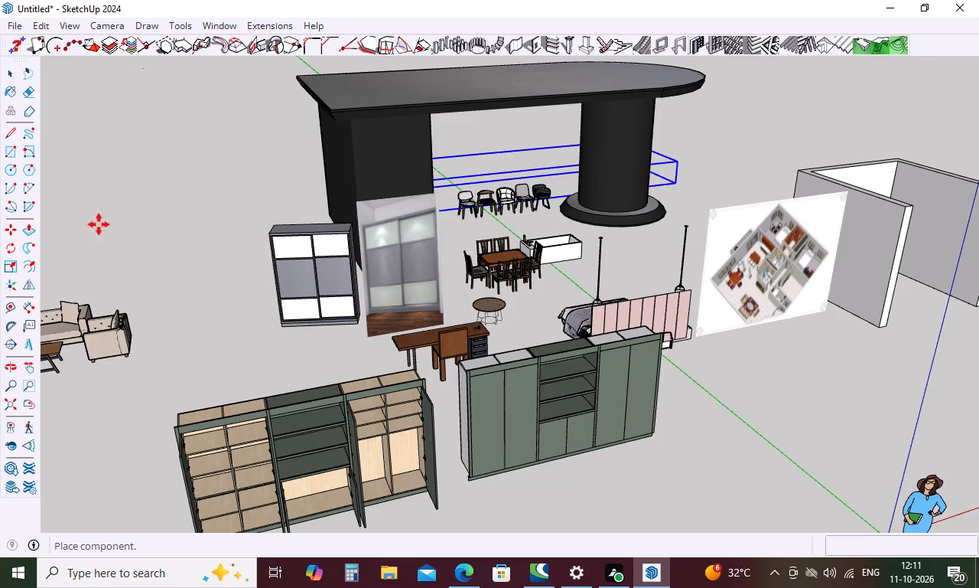
scroll(620, 367, down, 10)
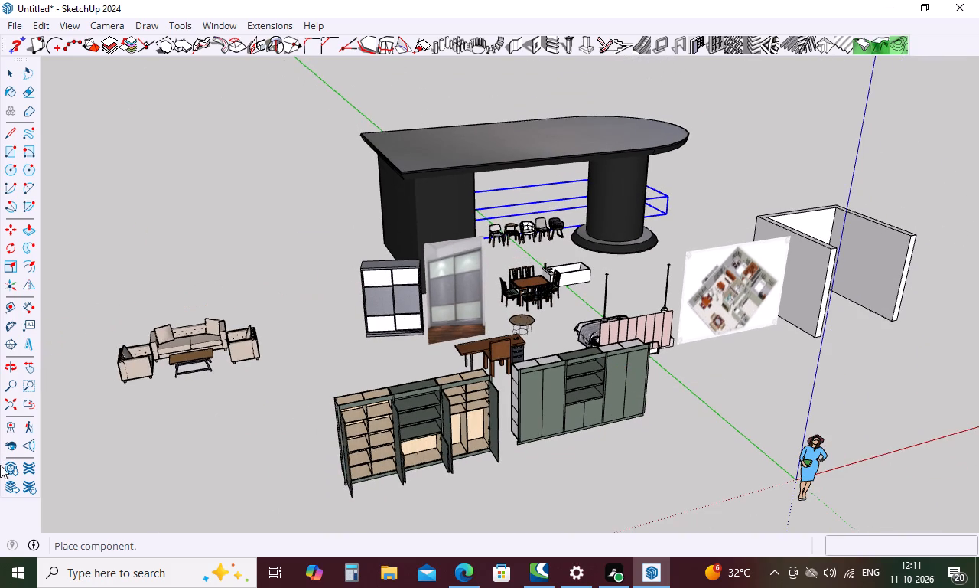
click(165, 433)
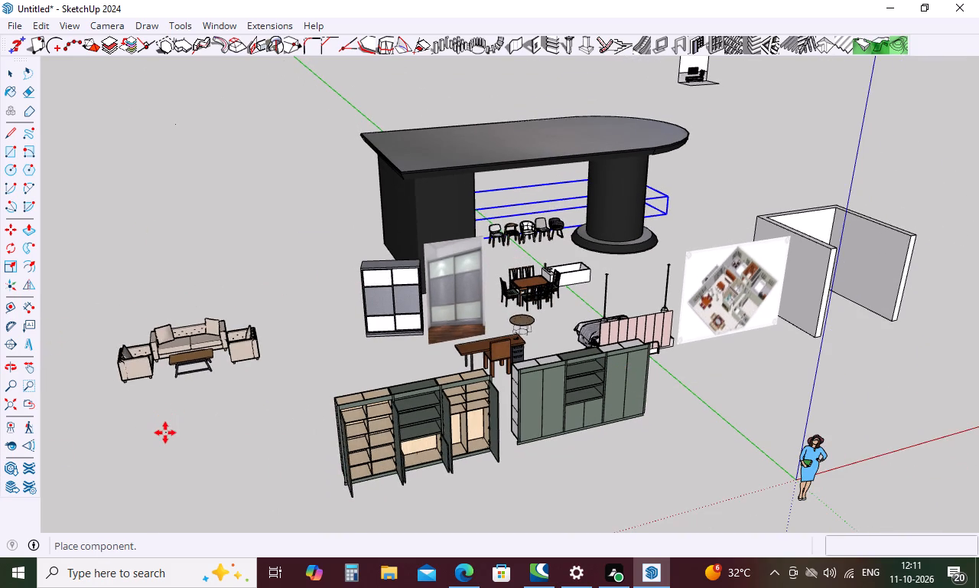
Move the TV unit about 26' 8 1/2" so the near corner of its bounding box lies beside the red axis near the sofa set.
scroll(458, 381, down, 4)
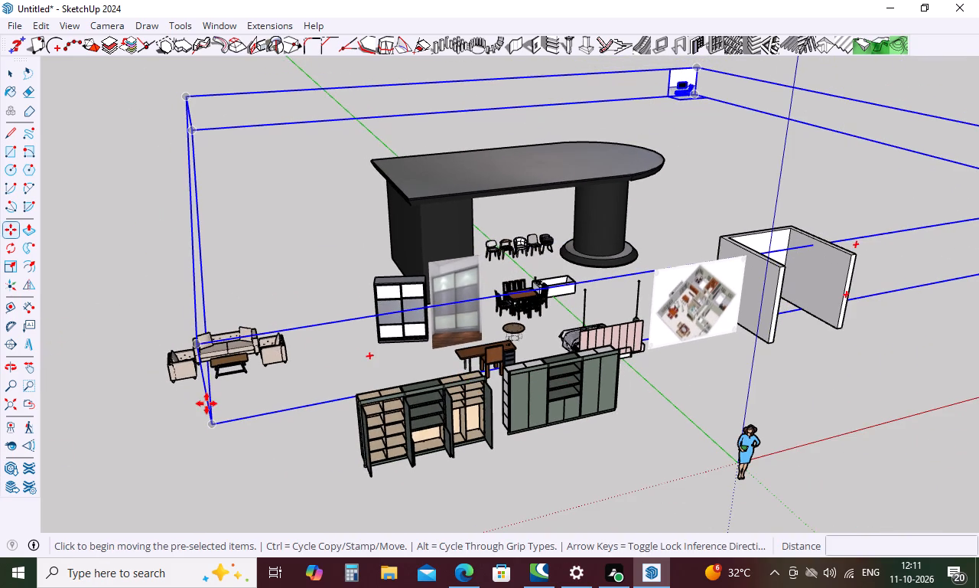
click(208, 422)
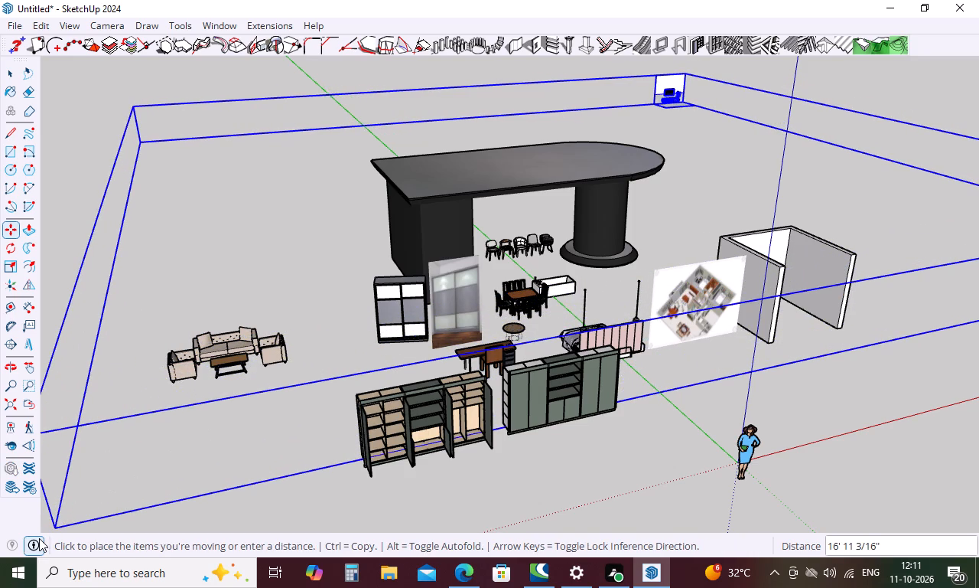
scroll(237, 448, down, 6)
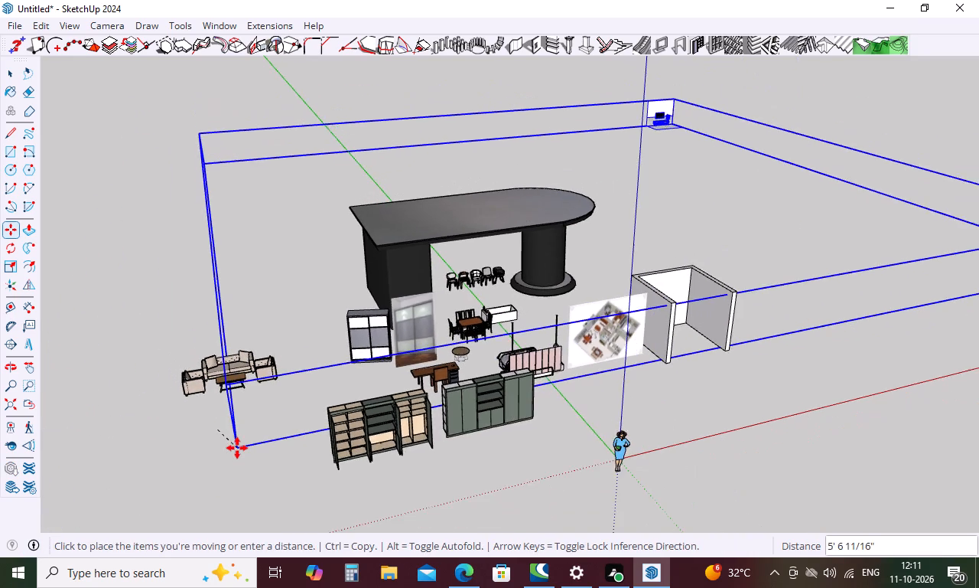
scroll(237, 448, down, 6)
middle_drag(314, 389, 346, 283)
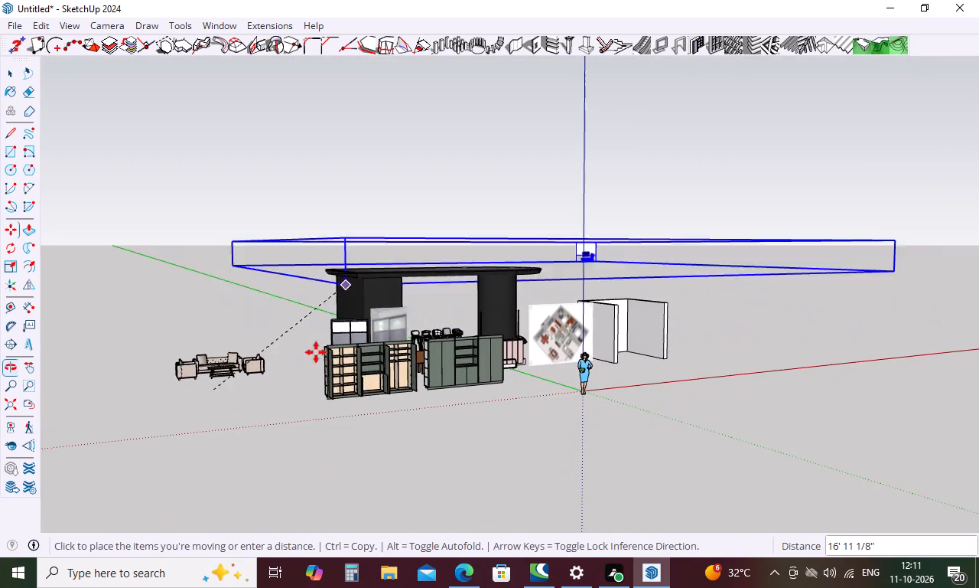
click(204, 435)
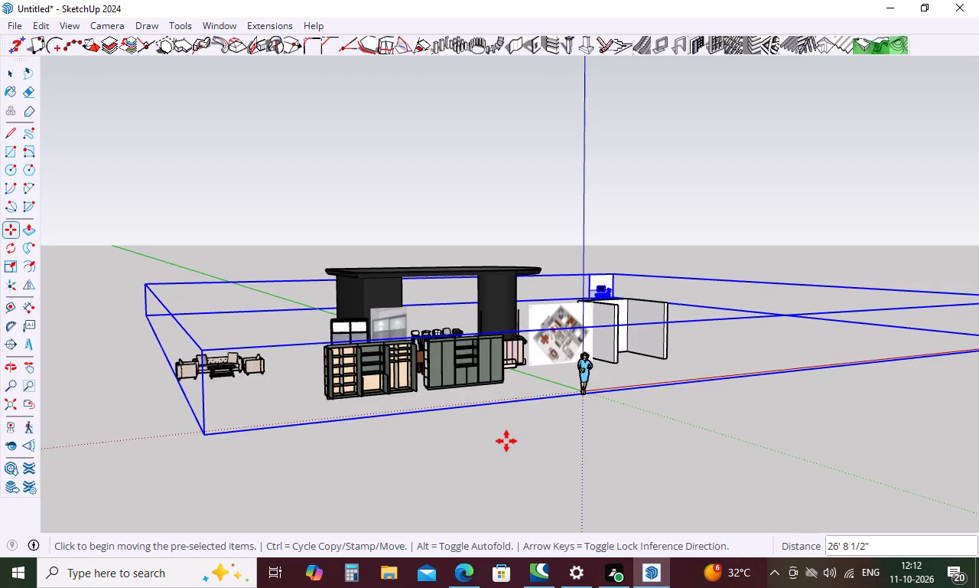
key(space)
click(519, 490)
Scale the large black counter with the rounded end to about 0.14 along red and 1.14 along blue.
middle_drag(695, 322, 494, 500)
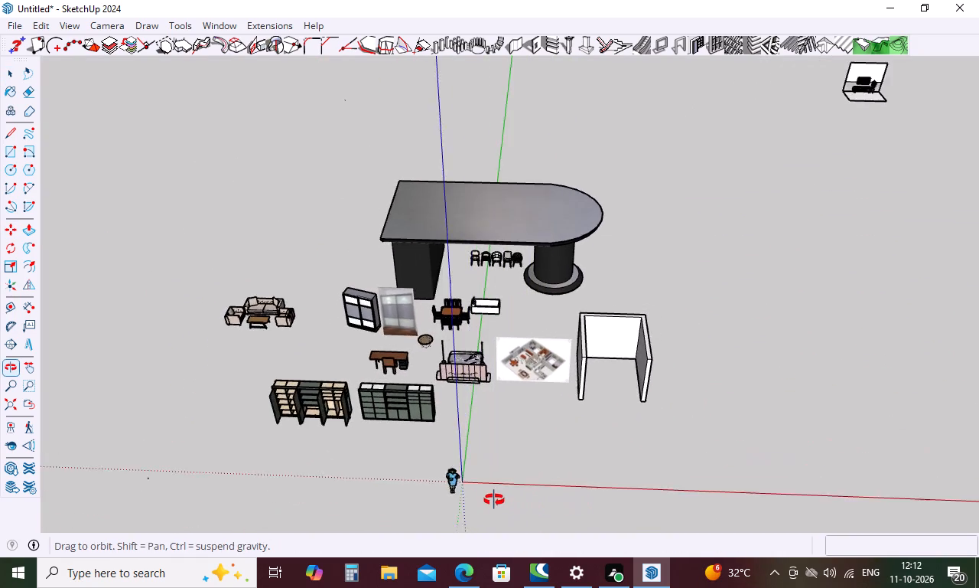
middle_drag(494, 500, 492, 492)
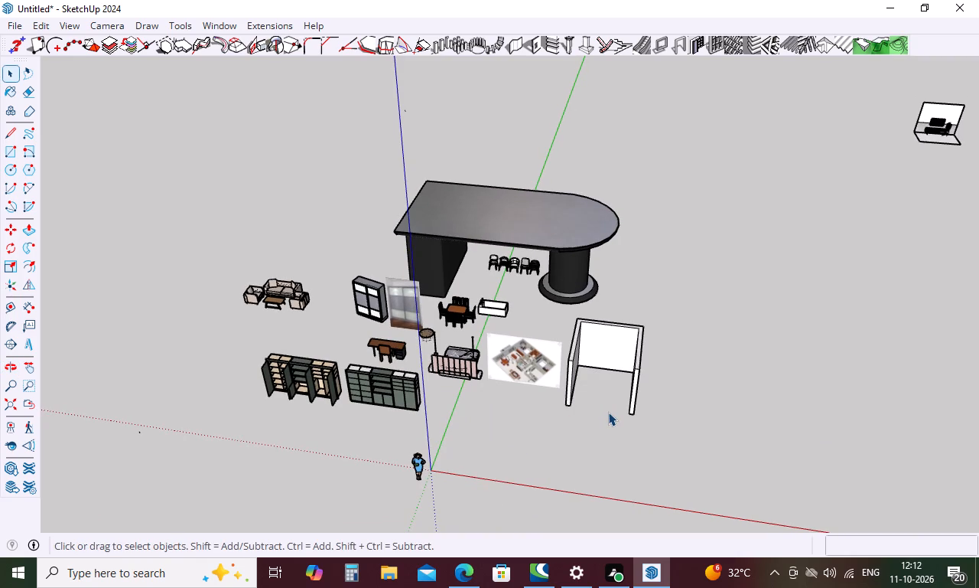
middle_drag(608, 412, 618, 390)
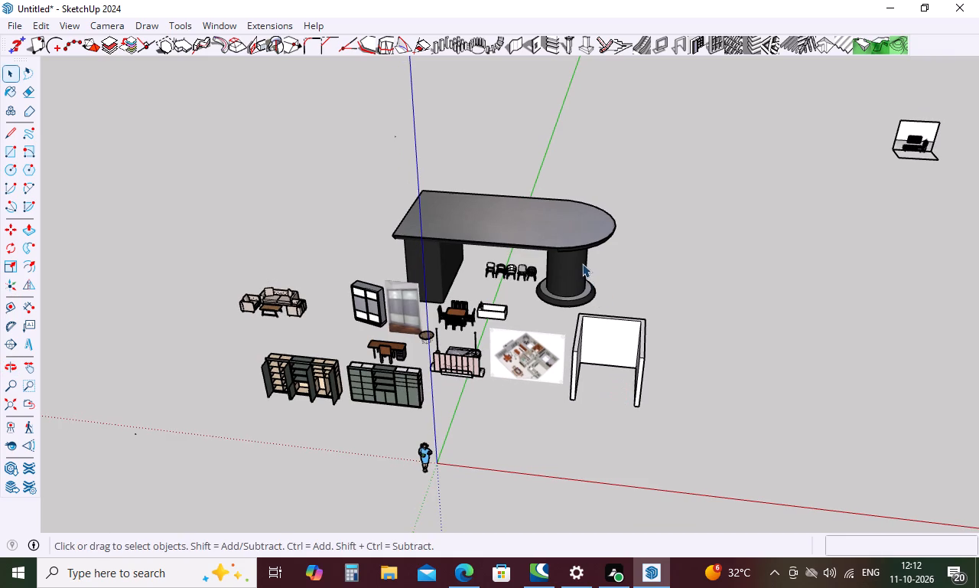
click(582, 263)
key(s)
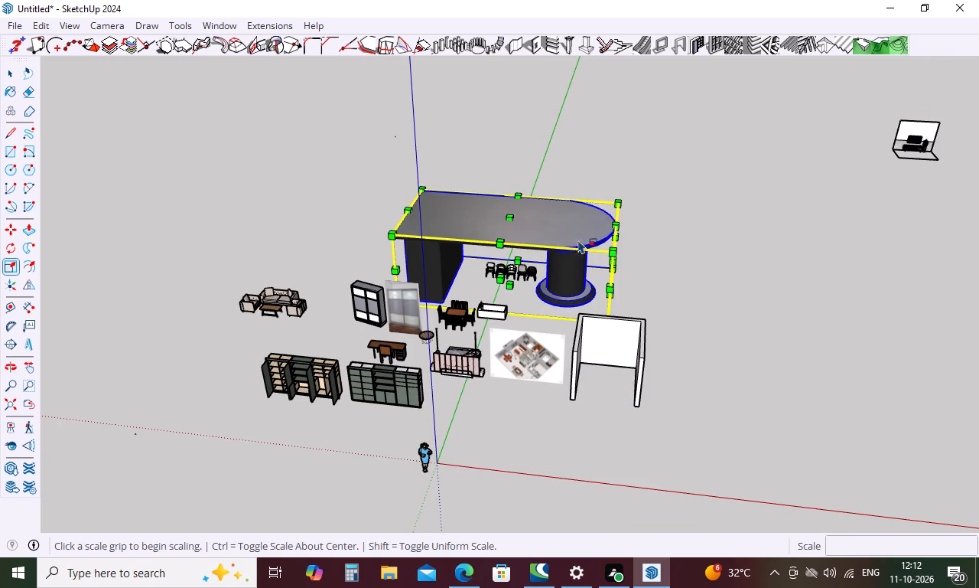
click(615, 227)
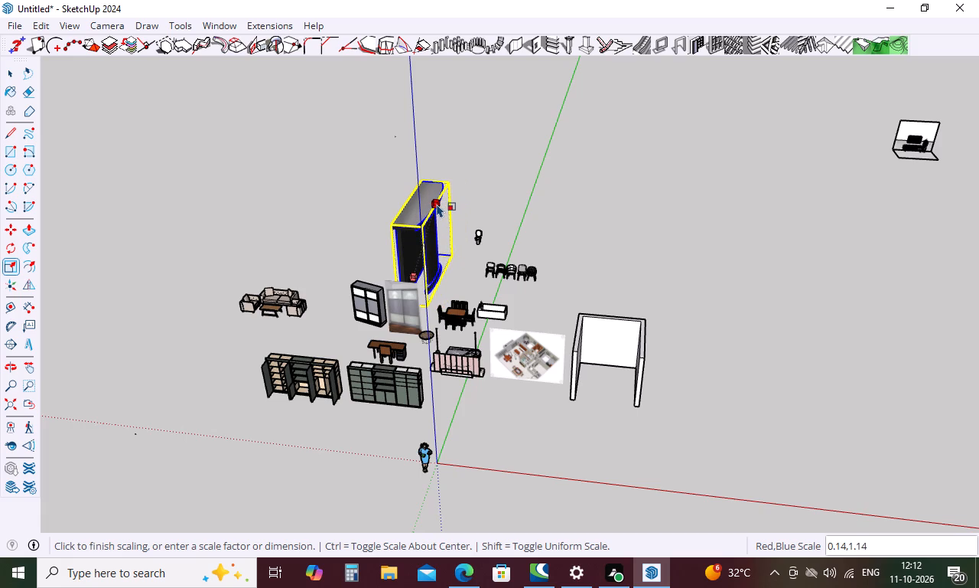
click(437, 204)
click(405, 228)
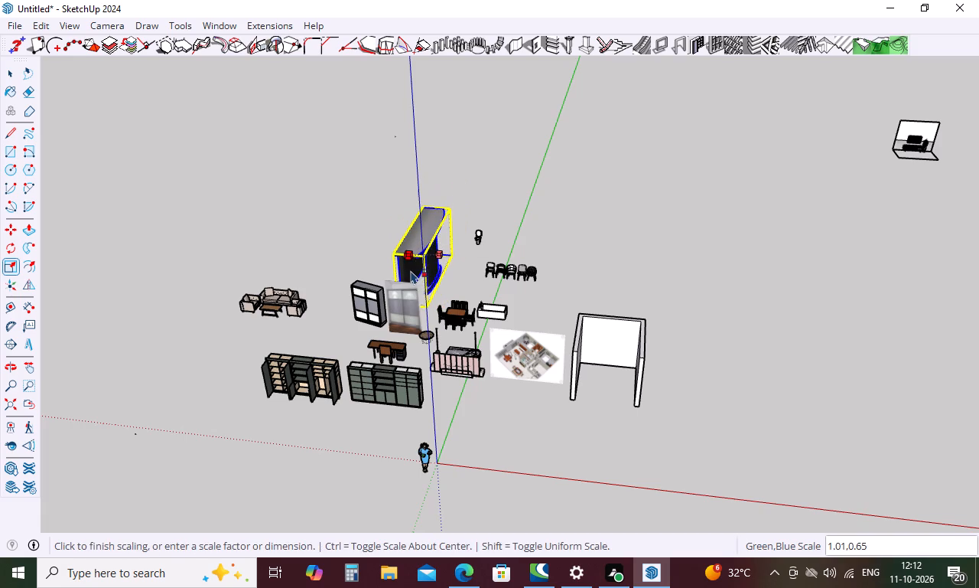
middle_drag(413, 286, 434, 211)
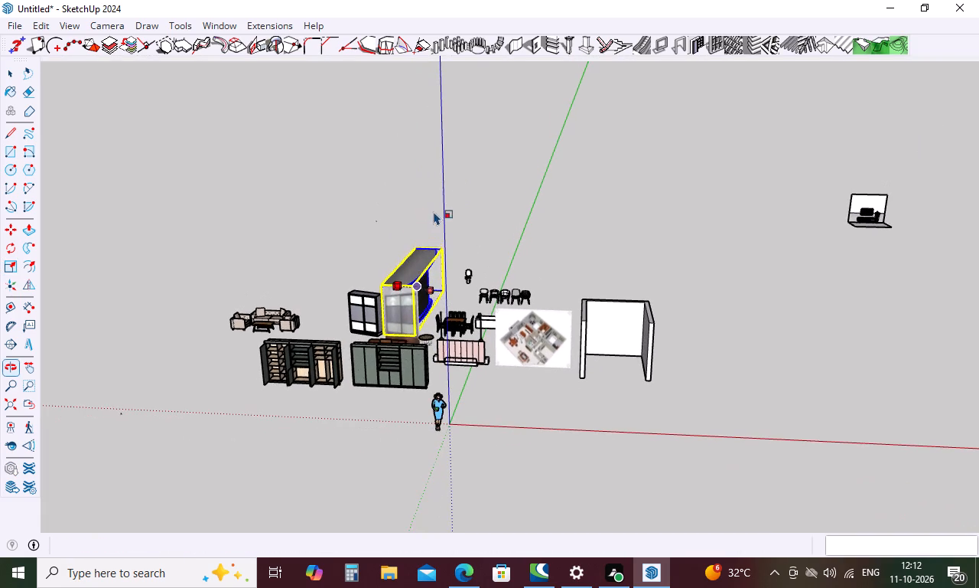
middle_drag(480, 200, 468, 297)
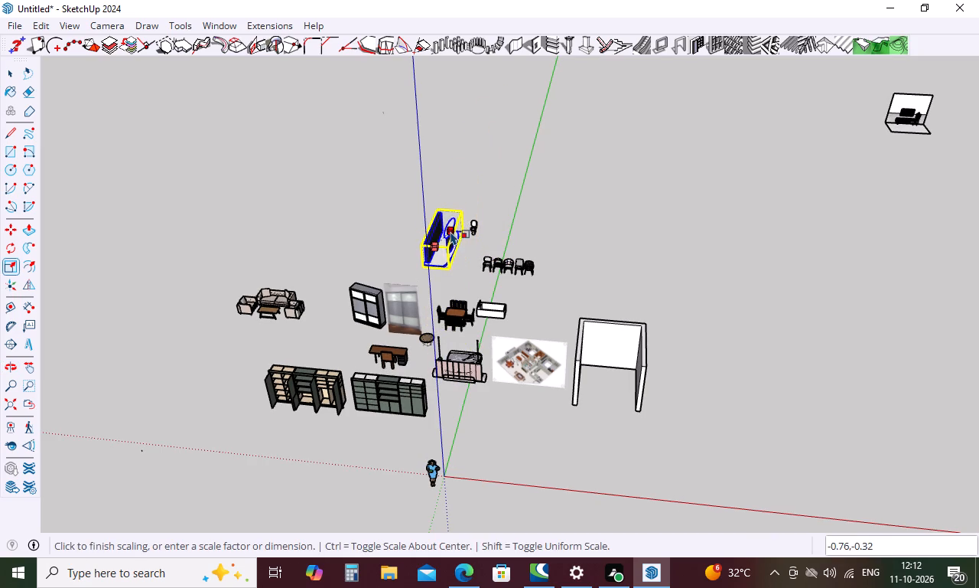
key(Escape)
Reduce the black counter's height by scaling it along the green and blue axes about the opposite point.
middle_drag(456, 251, 473, 355)
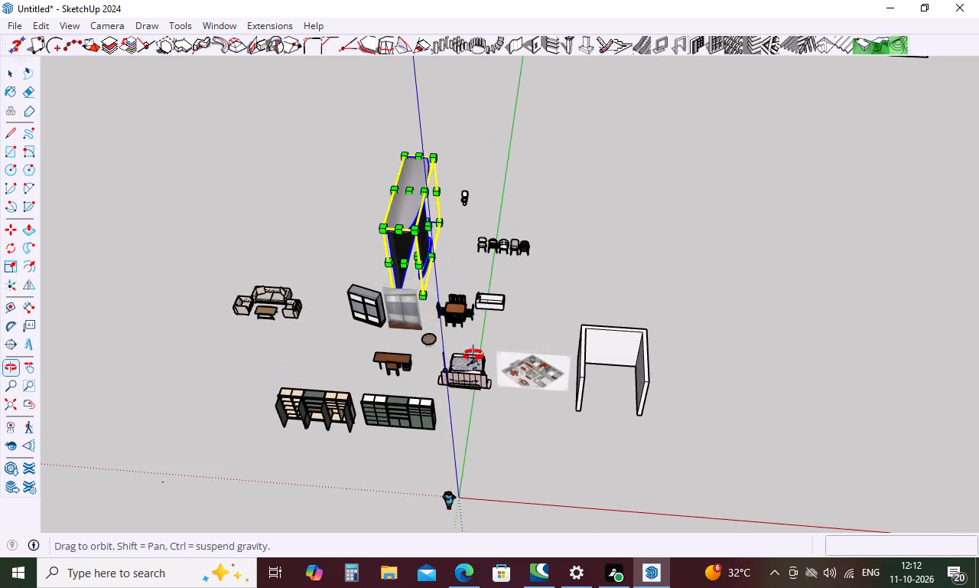
middle_drag(473, 355, 473, 465)
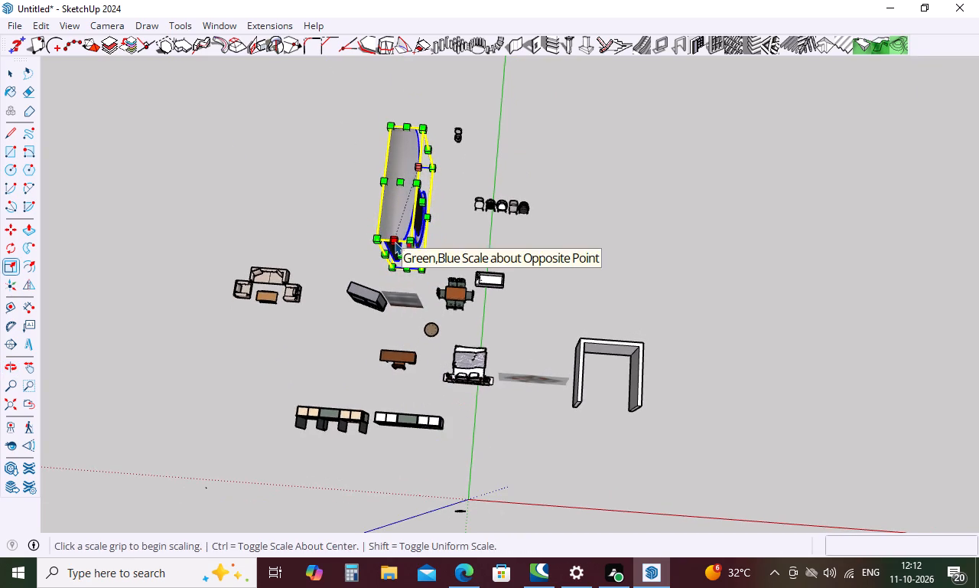
click(395, 241)
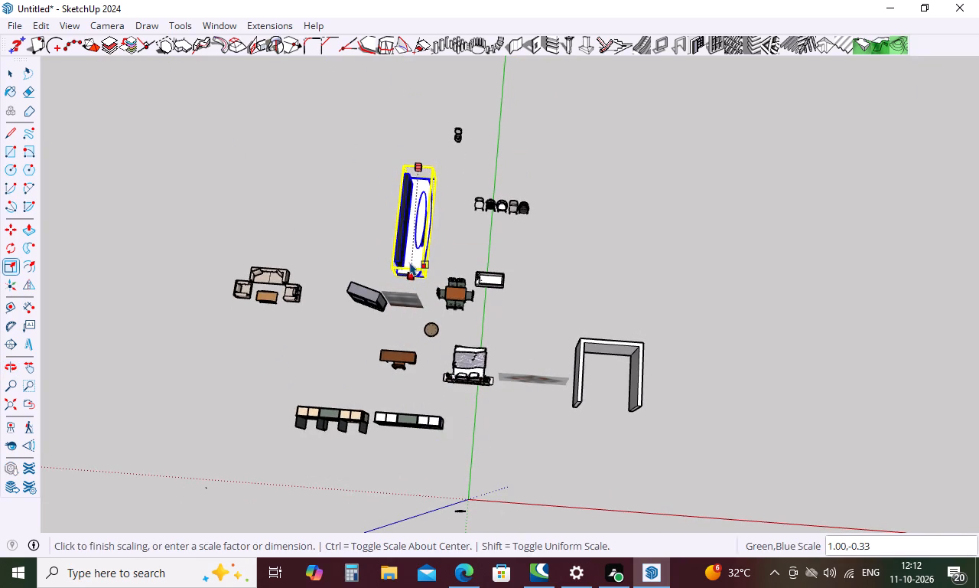
click(405, 253)
Scale the black counter to about 0.66 along red and 0.26 along green.
middle_drag(455, 259, 486, 315)
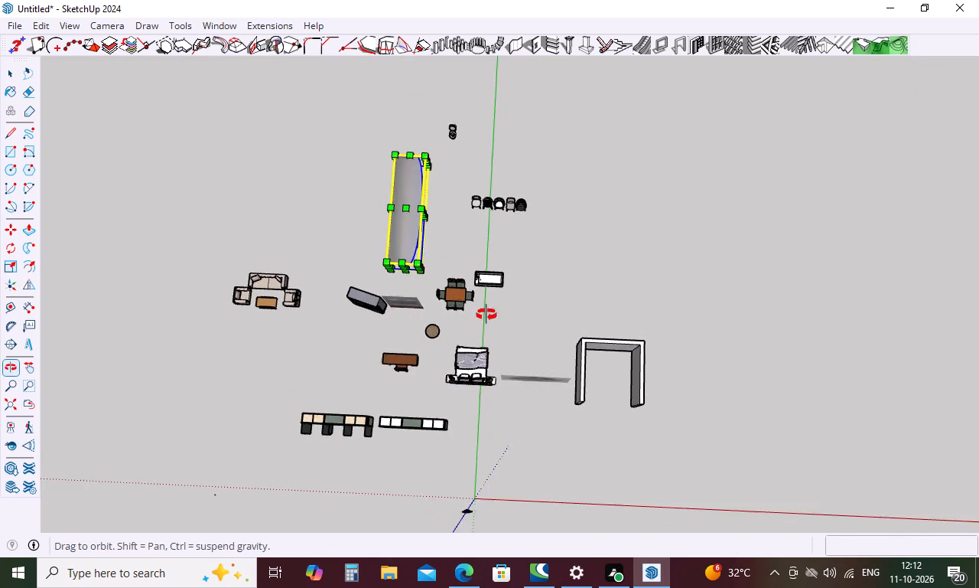
middle_drag(486, 315, 893, 47)
middle_drag(433, 391, 470, 381)
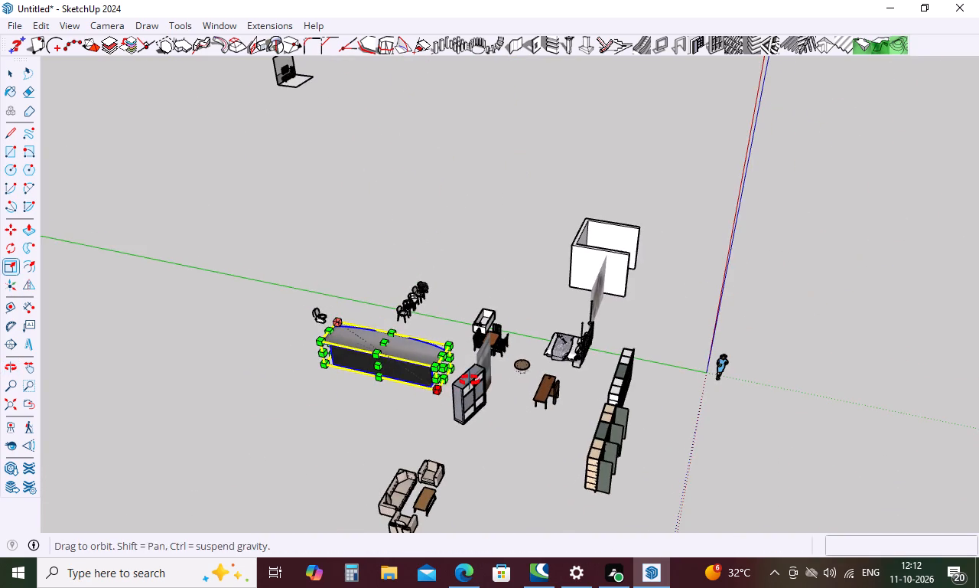
middle_drag(470, 381, 610, 291)
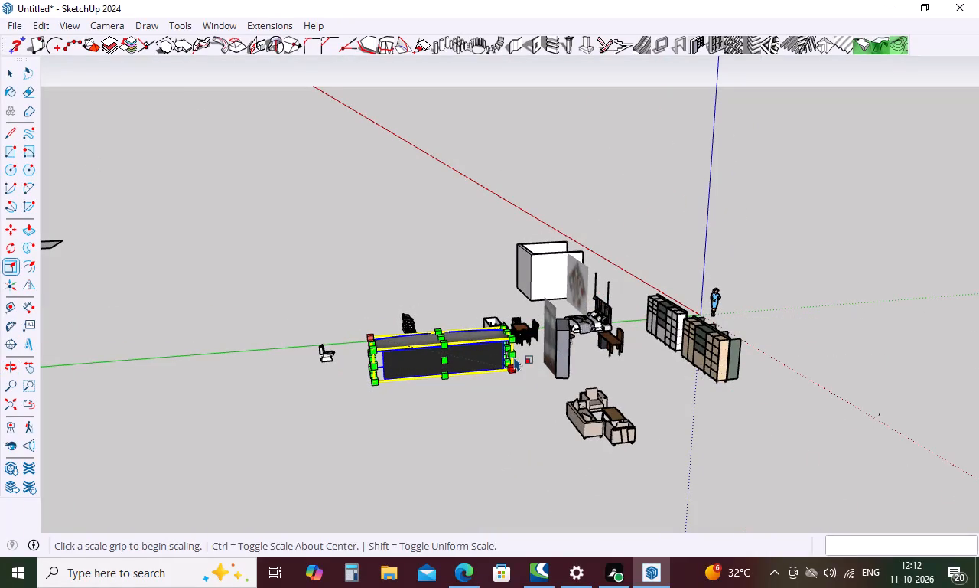
click(514, 357)
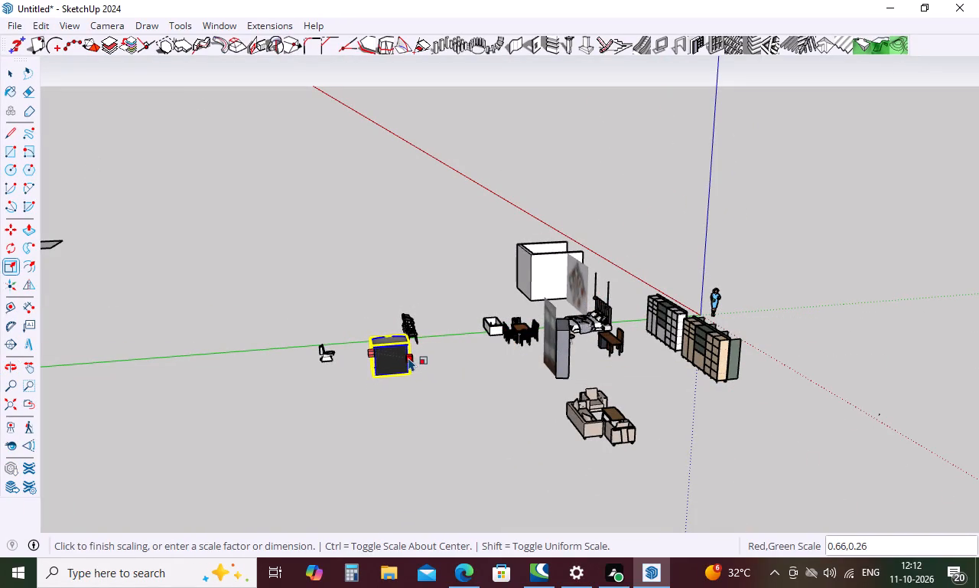
click(408, 358)
scroll(463, 335, down, 4)
middle_drag(463, 335, 482, 516)
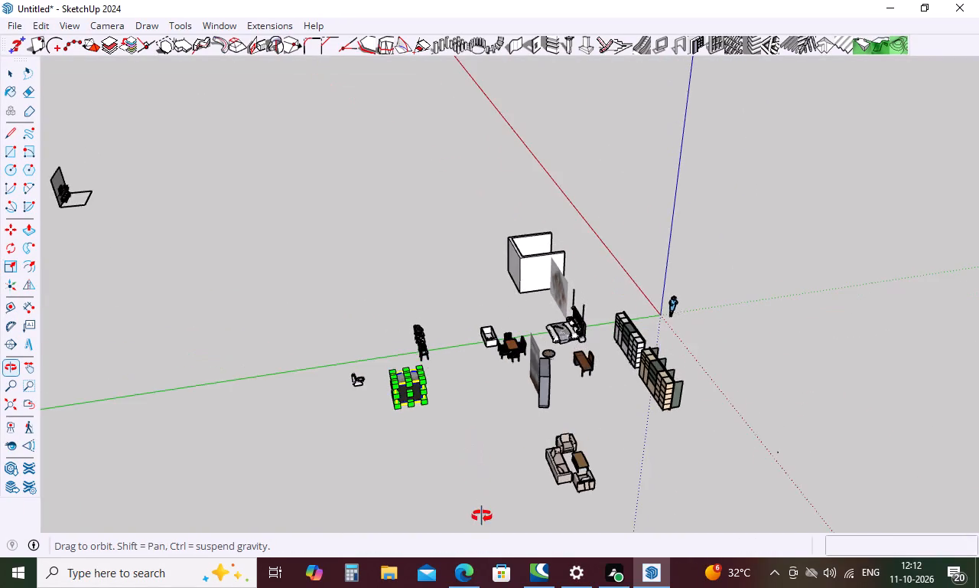
middle_drag(482, 516, 925, 428)
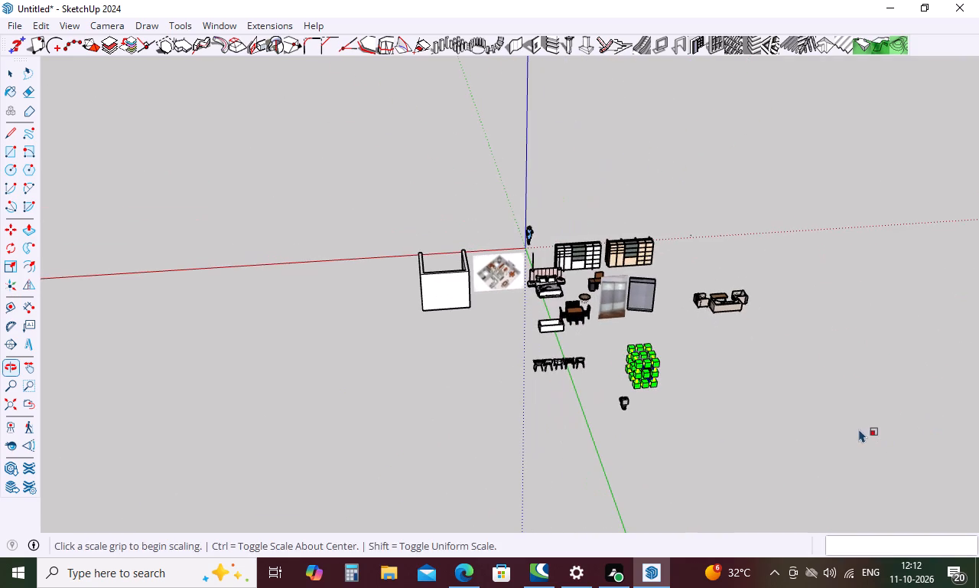
key(space)
Scale the black counter again to about 0.65 along red and 0.36 along blue.
middle_drag(664, 410, 778, 430)
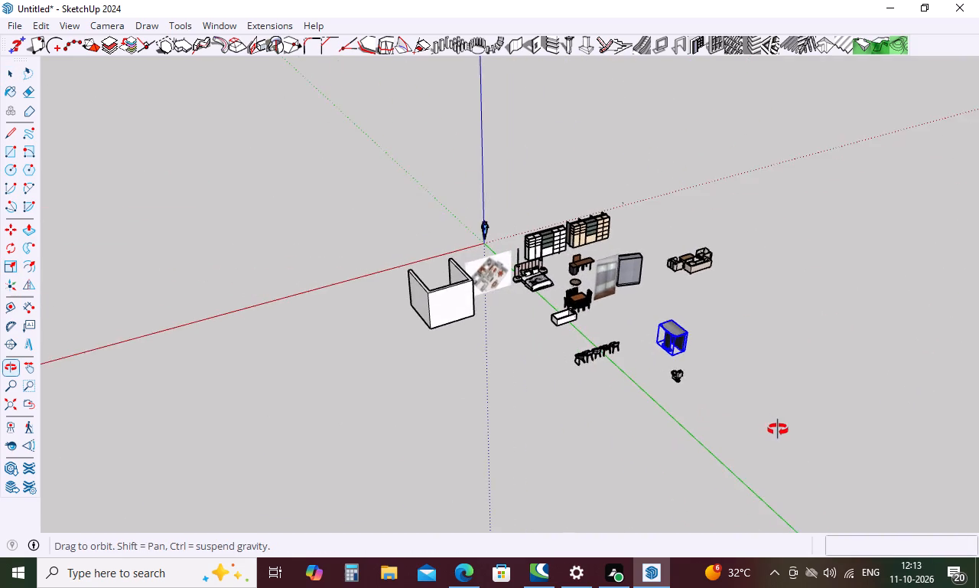
middle_drag(778, 430, 852, 435)
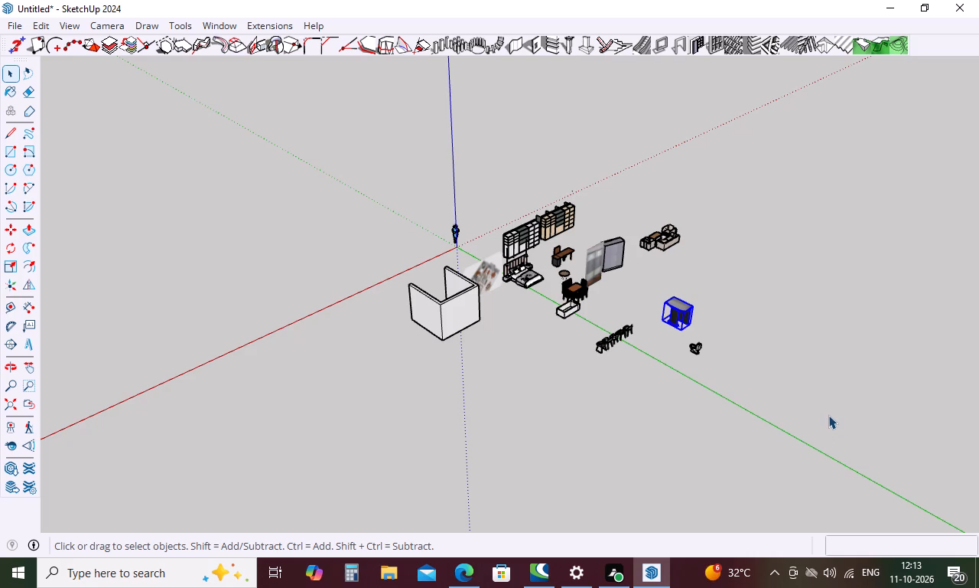
scroll(828, 415, up, 5)
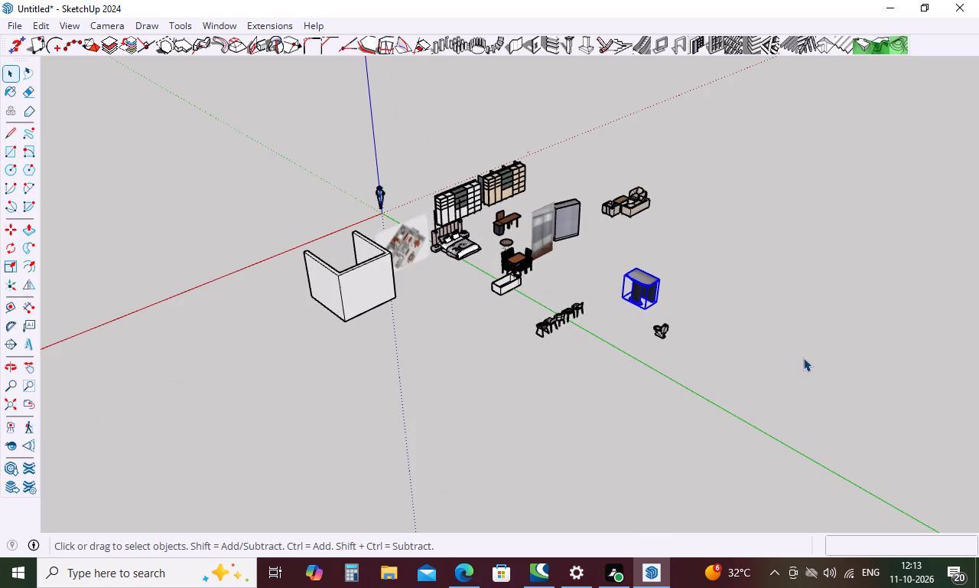
key(s)
scroll(639, 265, up, 6)
scroll(667, 296, up, 15)
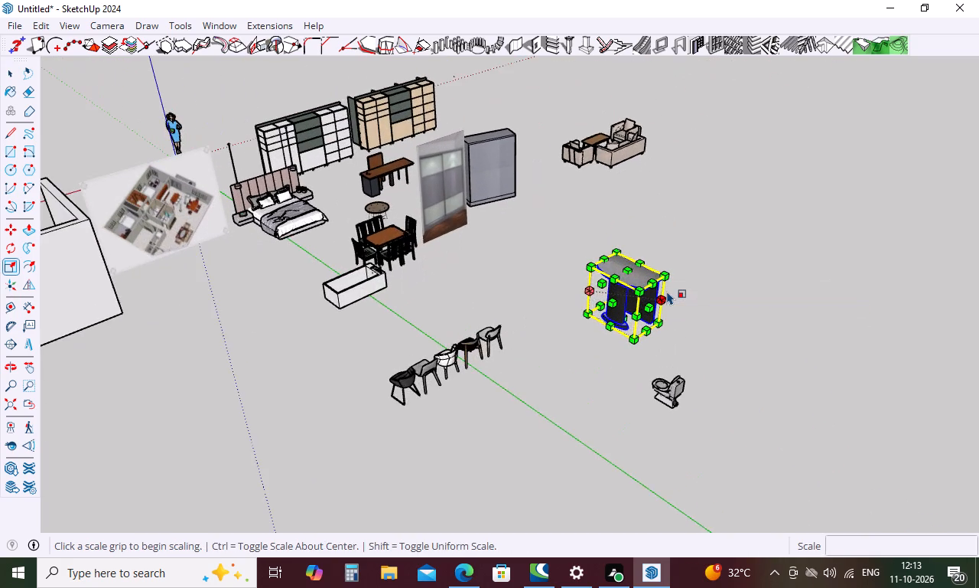
scroll(667, 291, up, 13)
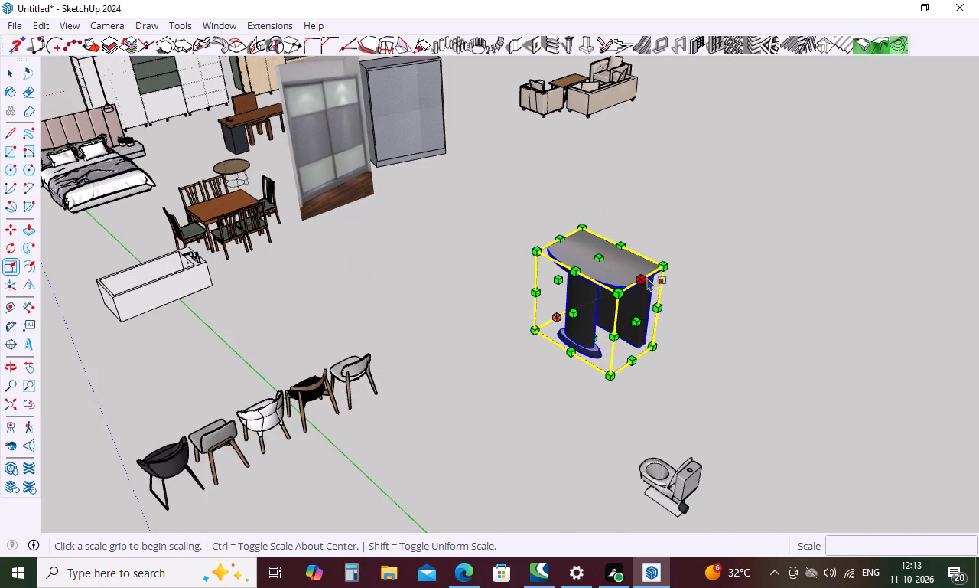
click(573, 273)
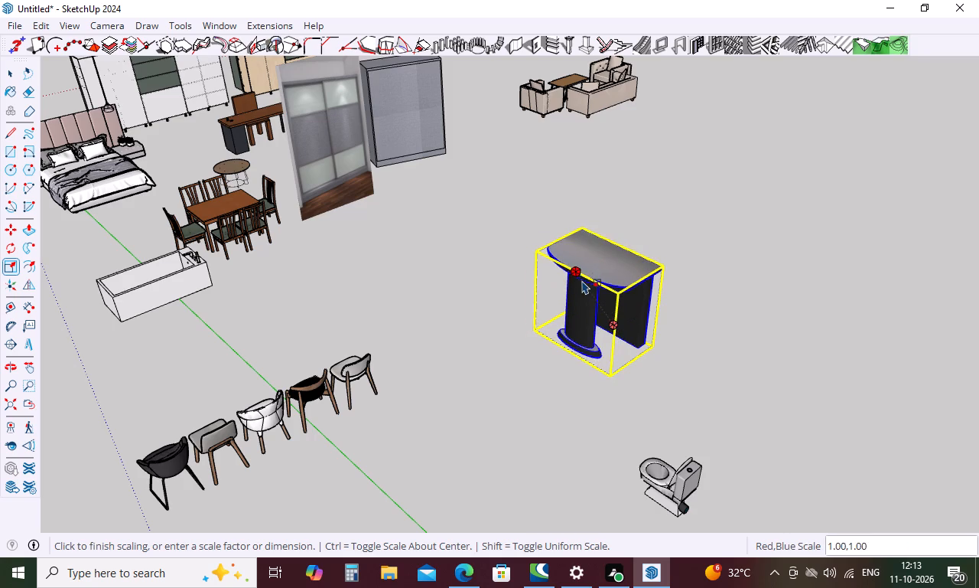
click(588, 315)
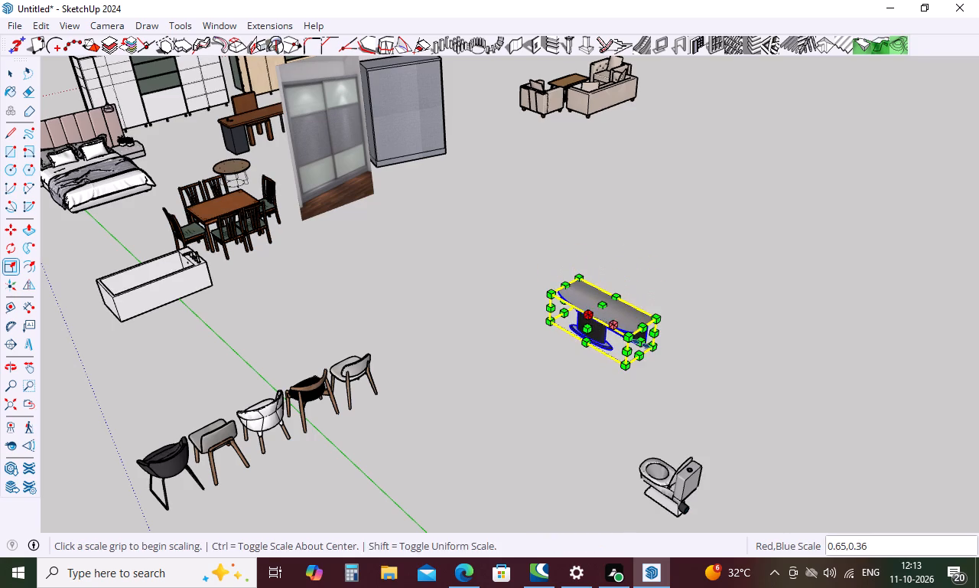
Shrink the black counter to about 0.21 along green and 0.64 along blue, closer to the size of the surrounding furniture.
middle_drag(650, 343, 532, 294)
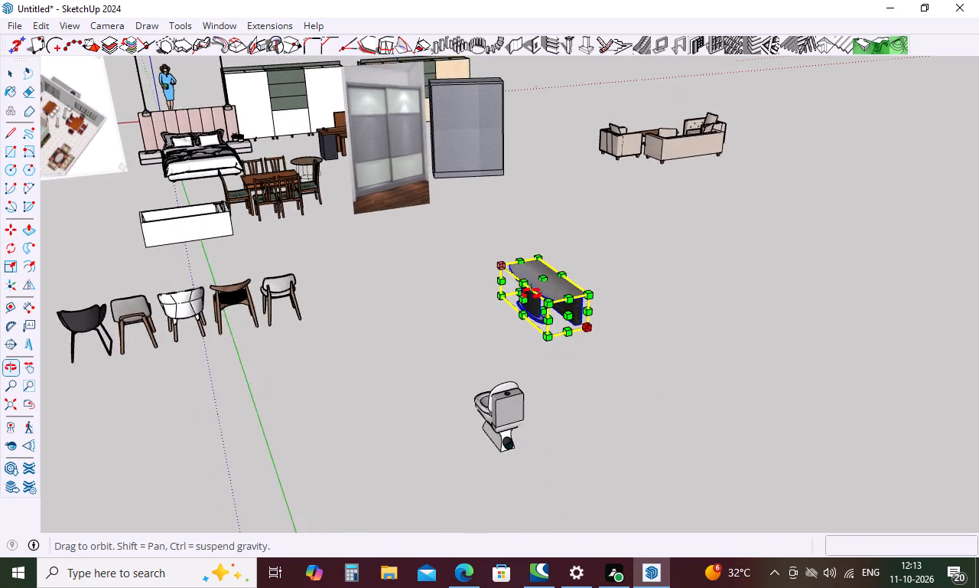
middle_drag(532, 294, 512, 329)
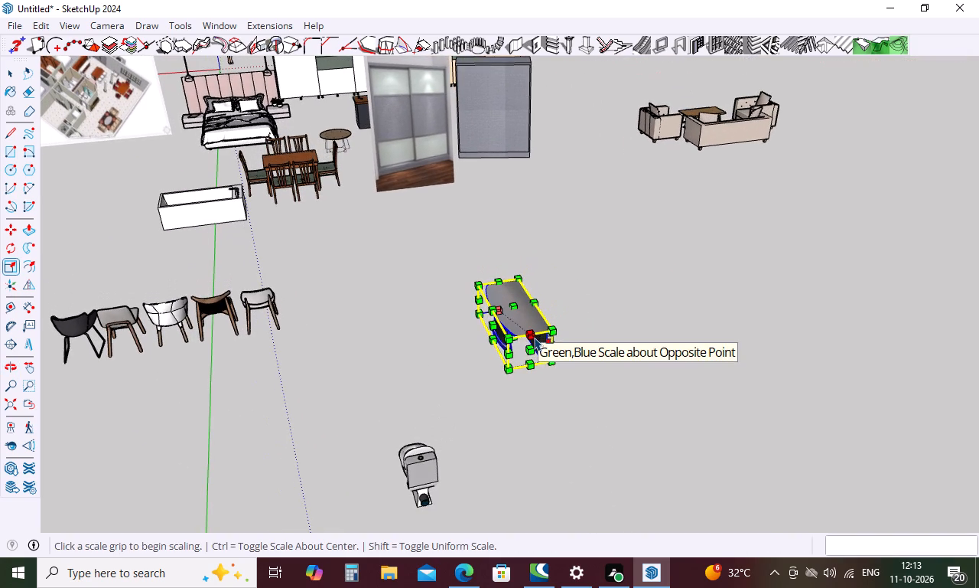
click(535, 337)
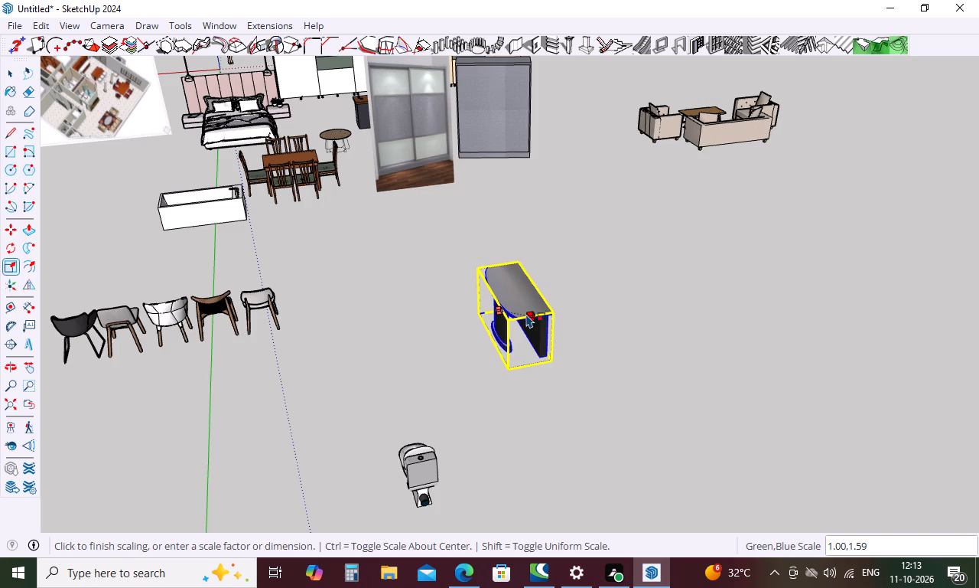
key(Escape)
click(494, 282)
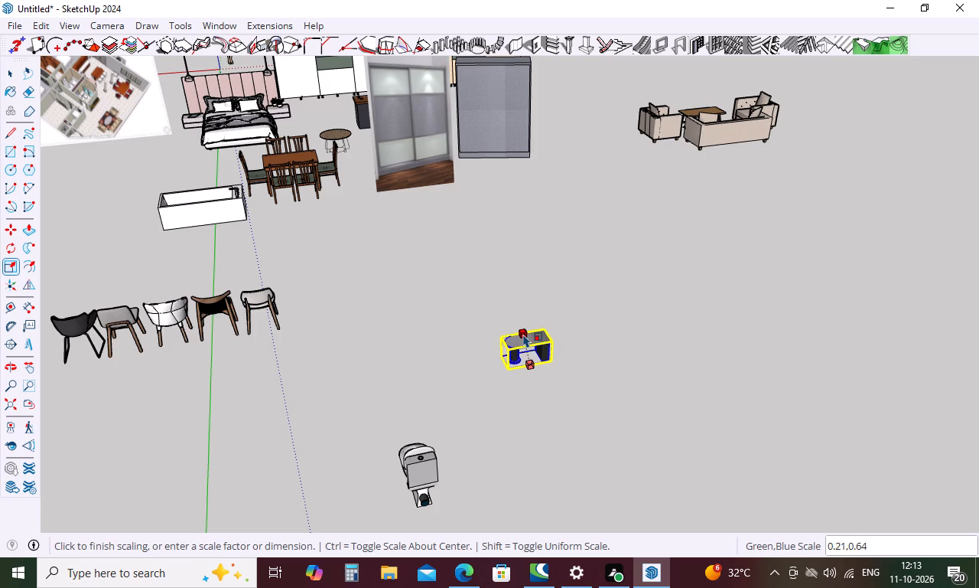
click(523, 334)
key(space)
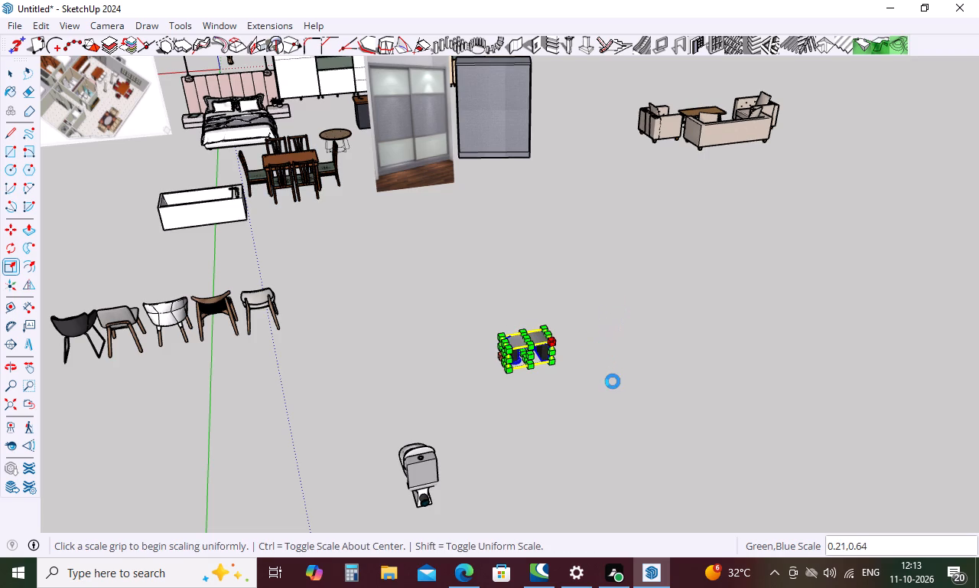
scroll(537, 388, up, 6)
Finish scaling the black counter and examine the furniture, the walls and the floor plan picture from several sides.
key(space)
middle_drag(536, 398, 720, 332)
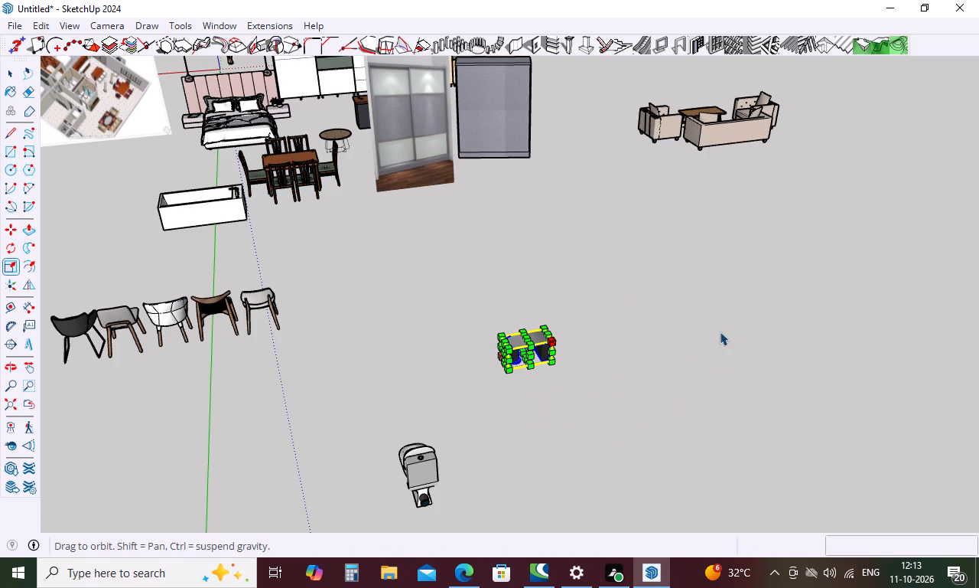
middle_drag(720, 332, 721, 323)
middle_drag(519, 462, 697, 498)
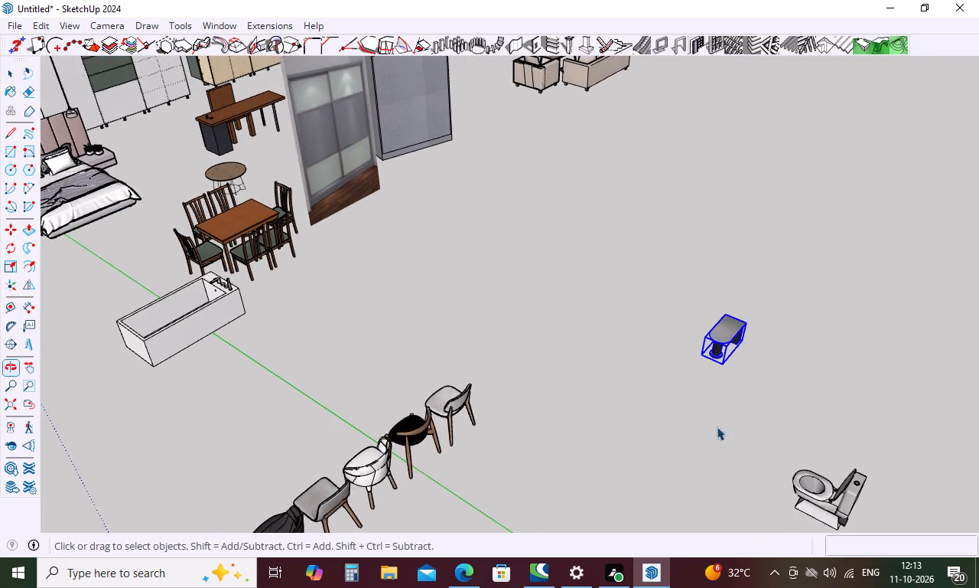
scroll(746, 345, up, 5)
scroll(596, 359, down, 13)
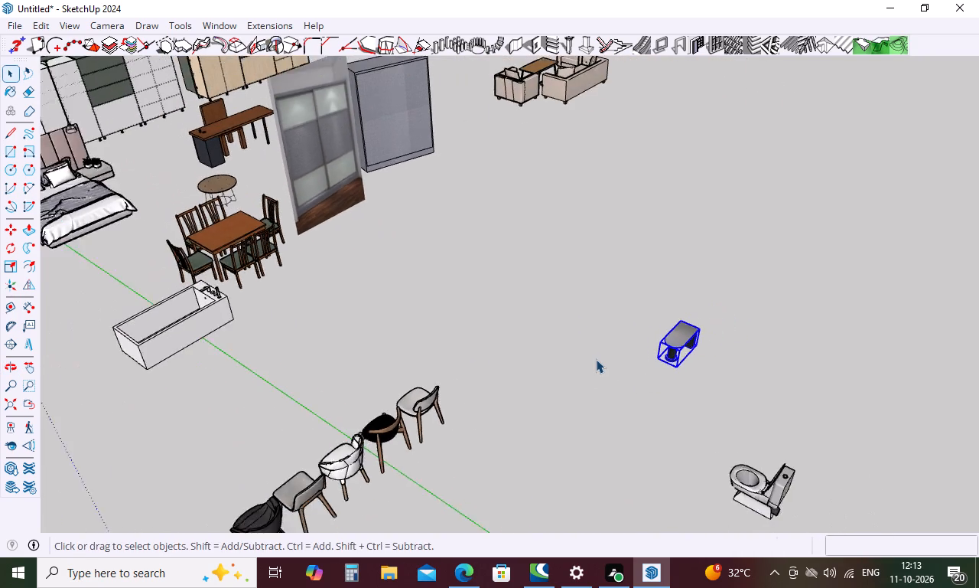
scroll(596, 359, down, 18)
scroll(596, 359, down, 5)
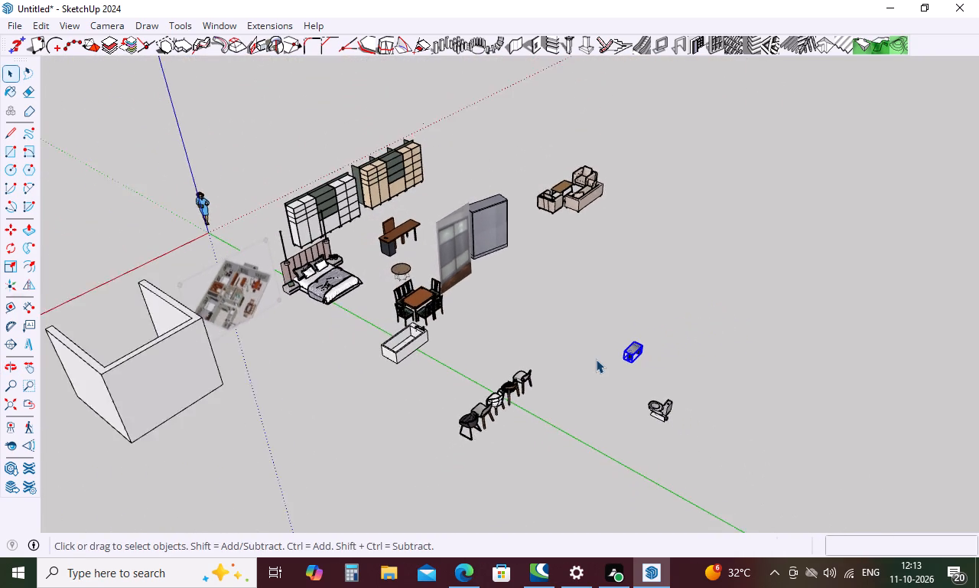
scroll(336, 387, down, 5)
middle_drag(334, 402, 473, 384)
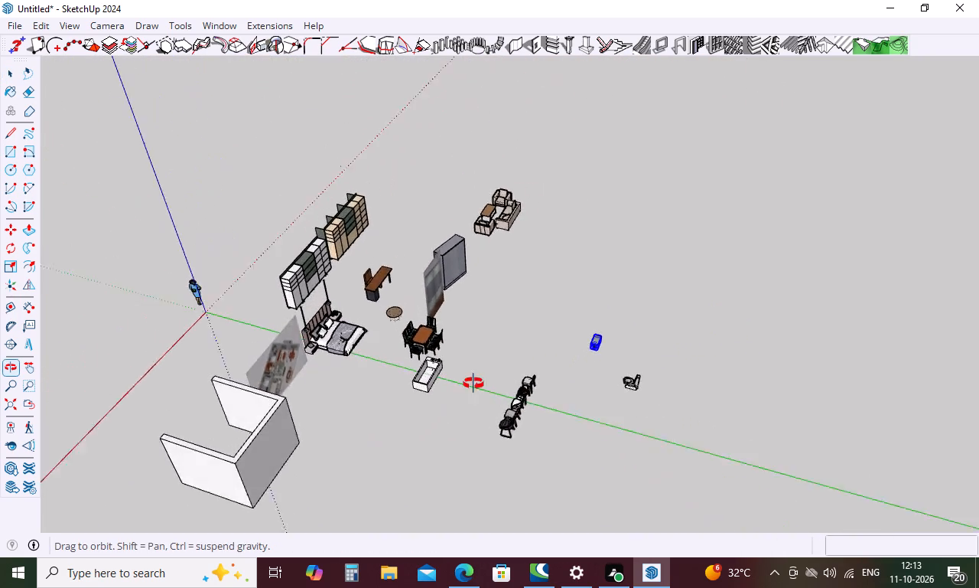
middle_drag(473, 384, 561, 241)
middle_drag(293, 356, 558, 409)
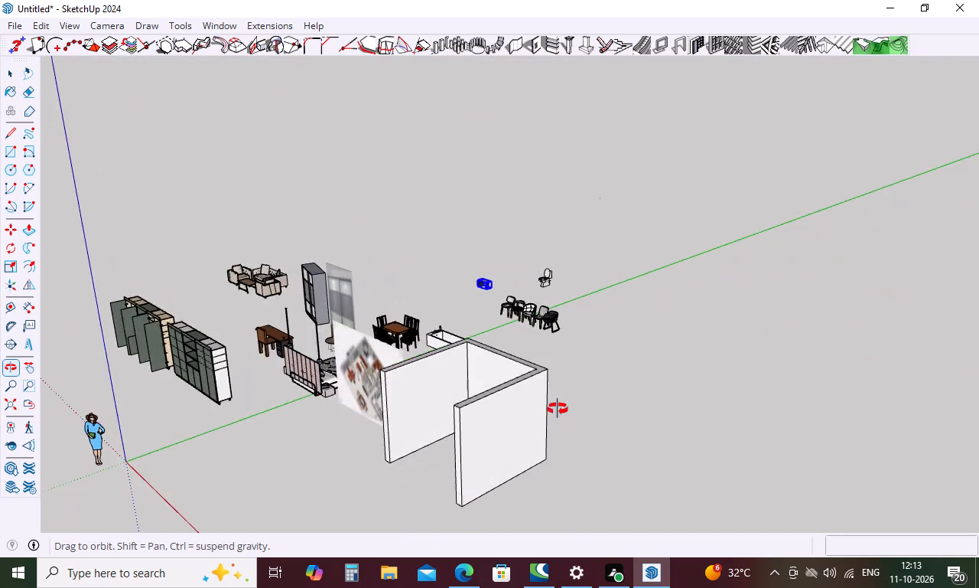
middle_drag(558, 409, 571, 403)
middle_drag(438, 412, 579, 387)
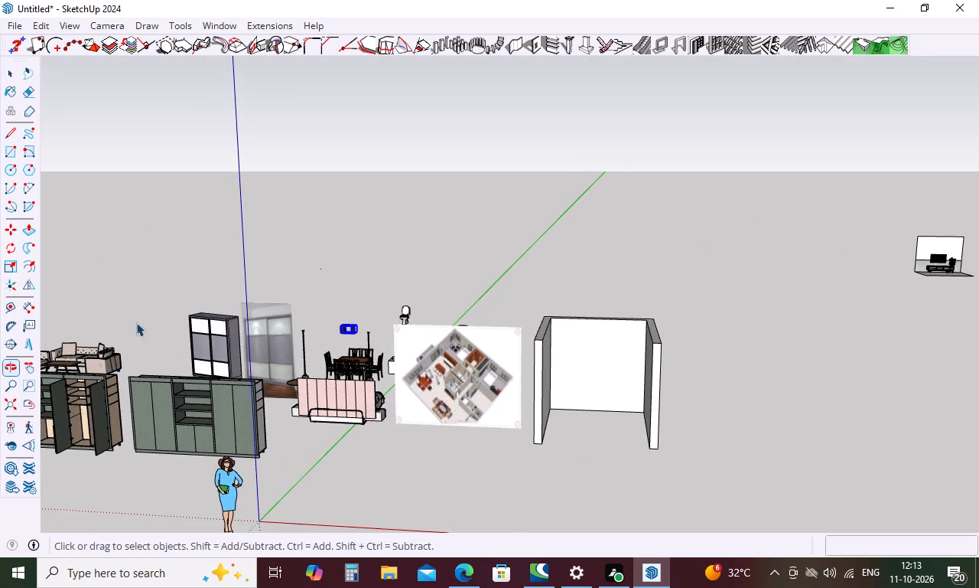
scroll(141, 257, down, 5)
scroll(208, 266, down, 5)
middle_drag(213, 313, 285, 397)
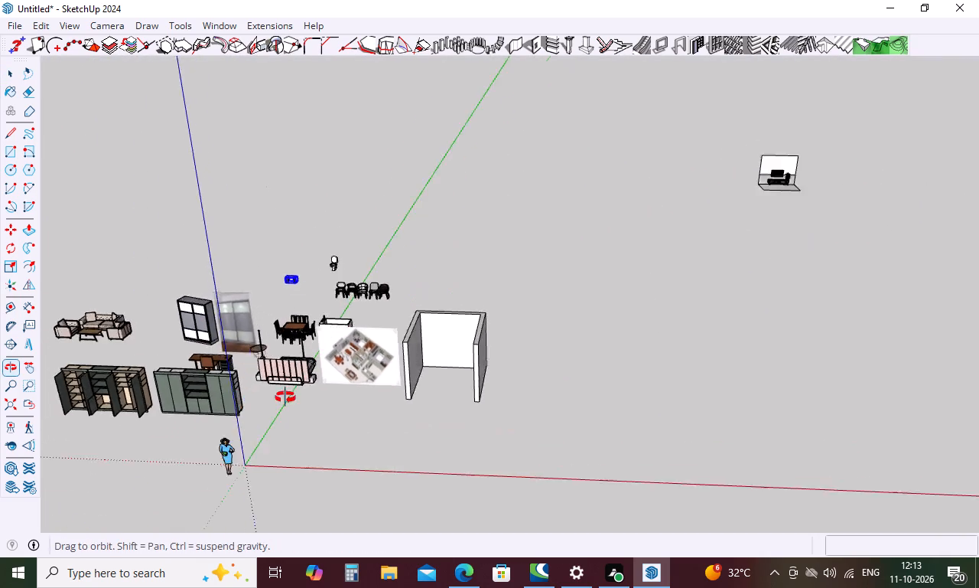
middle_drag(285, 397, 301, 430)
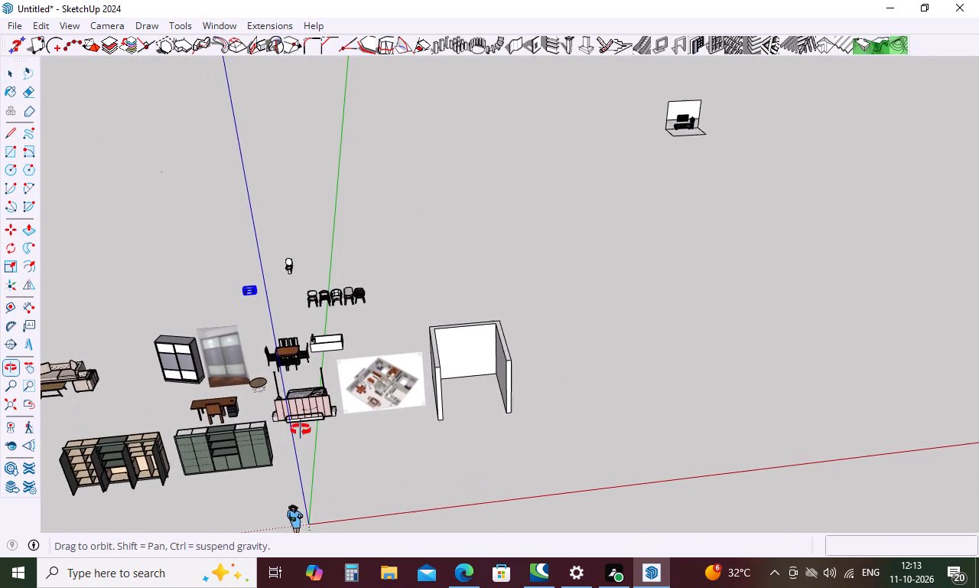
middle_drag(301, 430, 301, 431)
scroll(259, 410, down, 5)
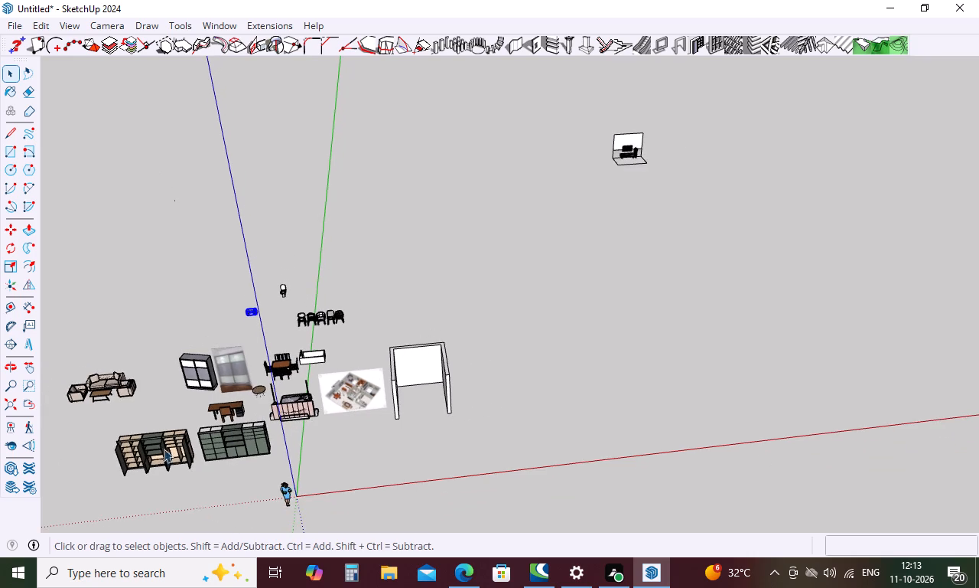
Delete the sliding-door wardrobe photo panel from inside the grey wardrobe component and close the component.
scroll(75, 449, up, 17)
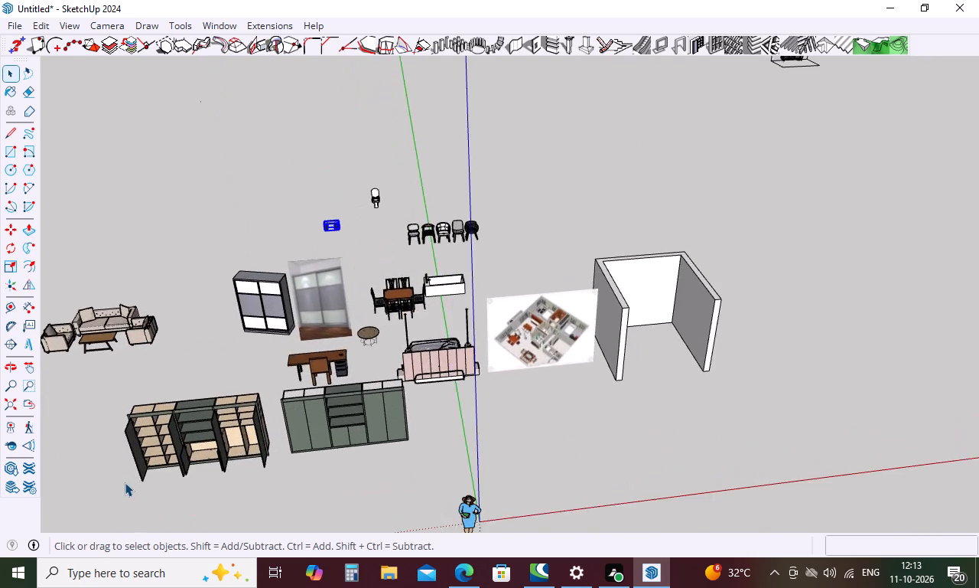
scroll(125, 482, up, 3)
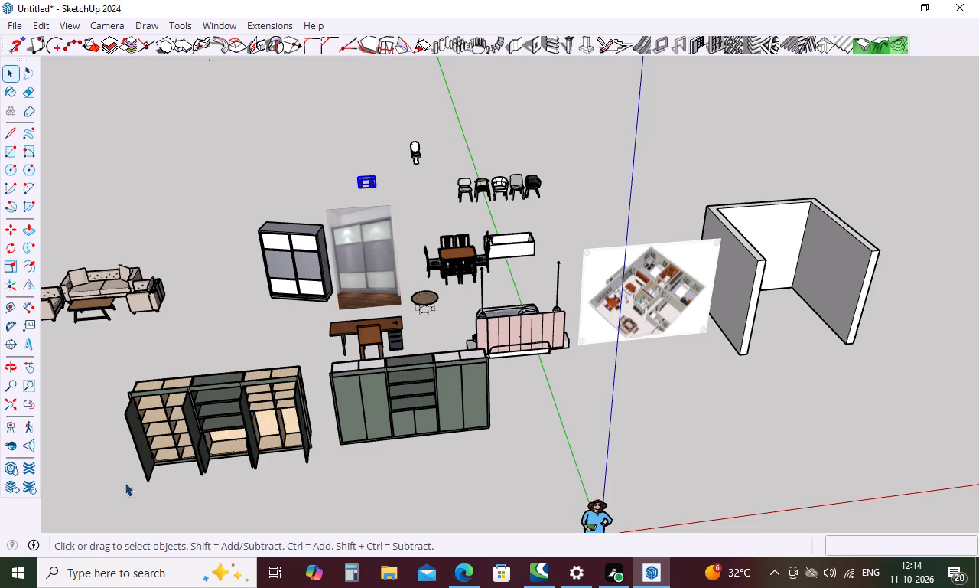
double_click(318, 256)
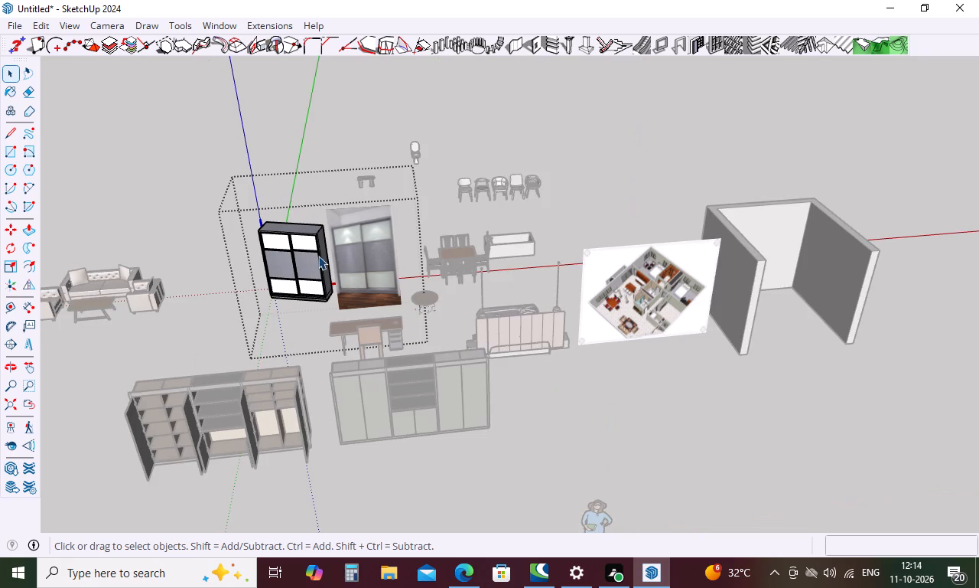
click(361, 264)
key(Delete)
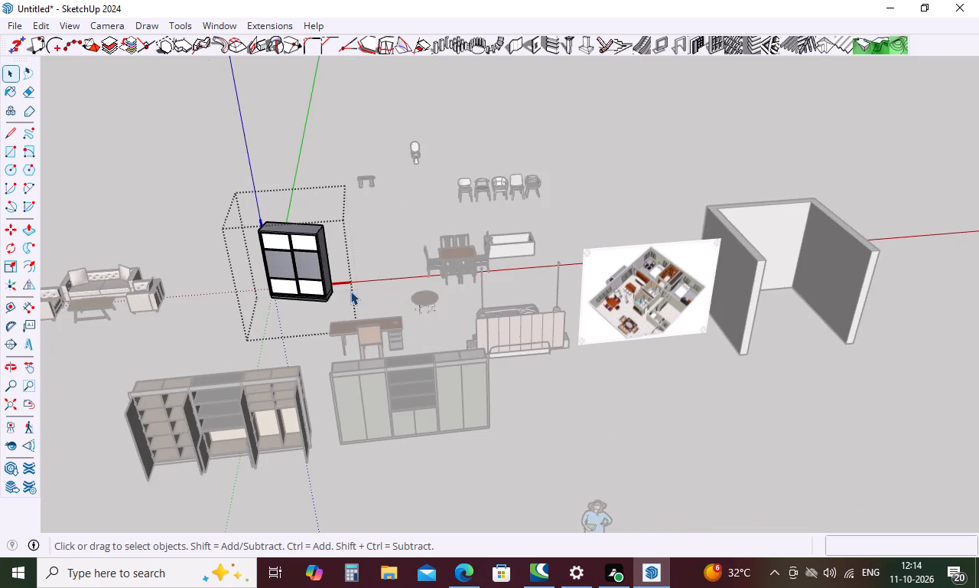
click(398, 273)
Examine the nested contents of the distant TV wall unit model, entering its inner groups and closing them again.
scroll(162, 329, down, 3)
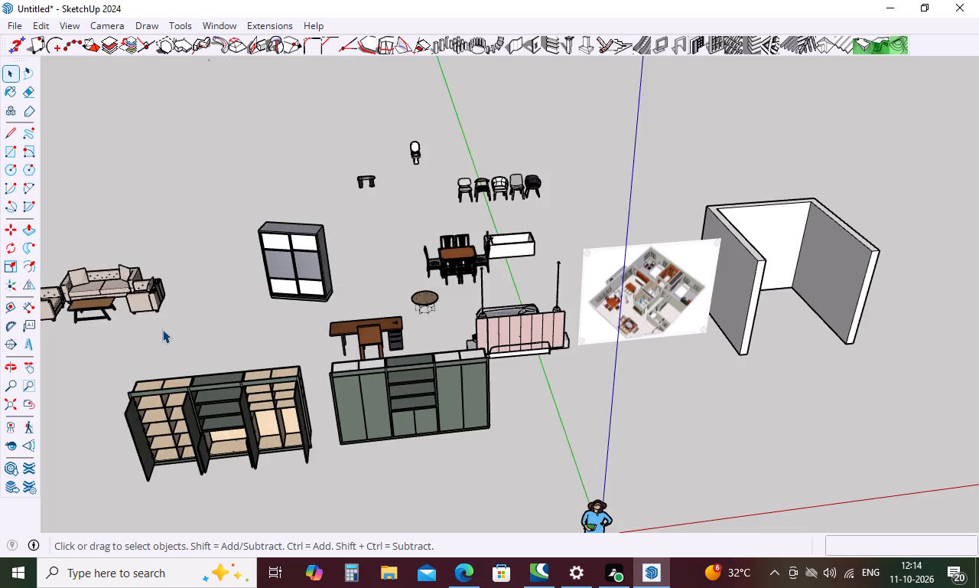
scroll(162, 329, down, 11)
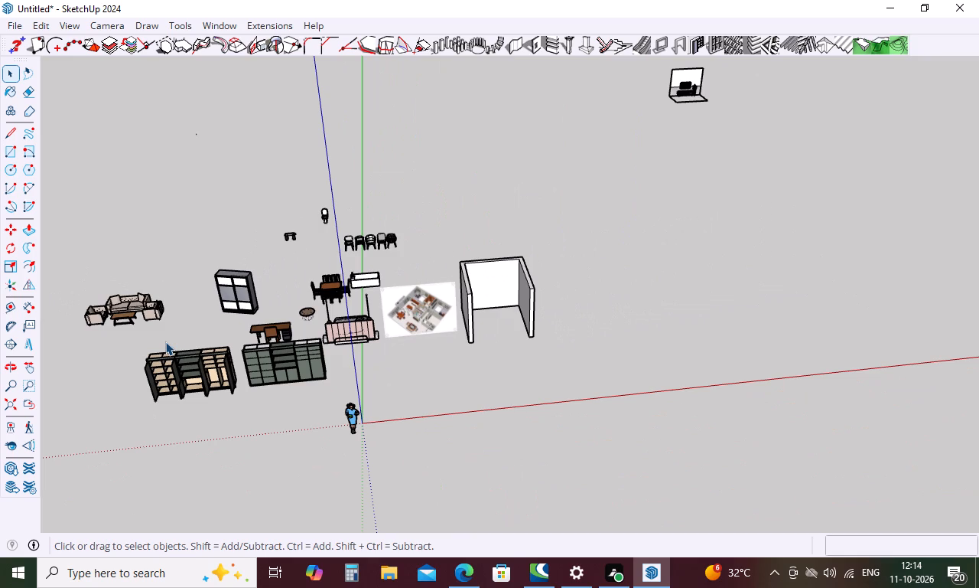
middle_drag(466, 335, 460, 292)
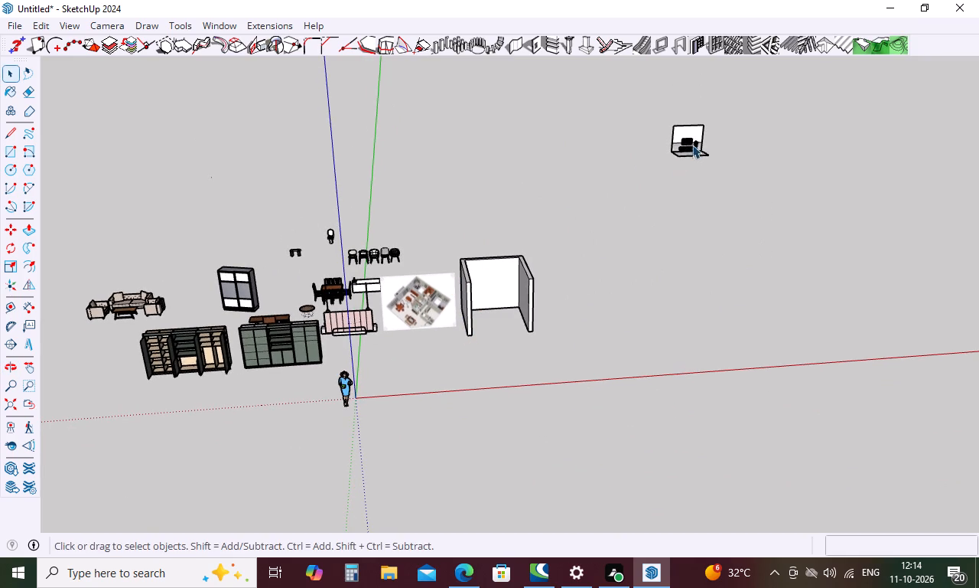
scroll(686, 145, up, 19)
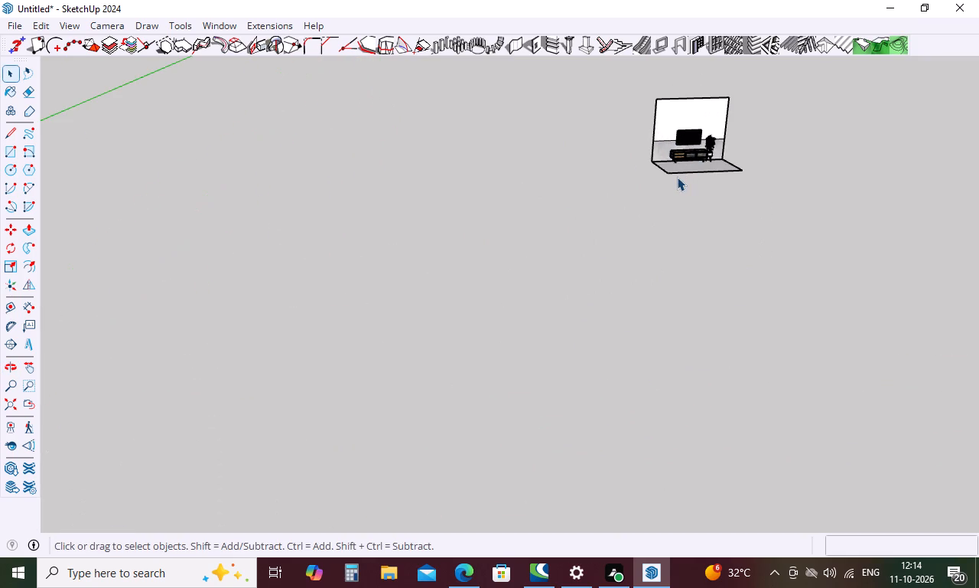
click(677, 171)
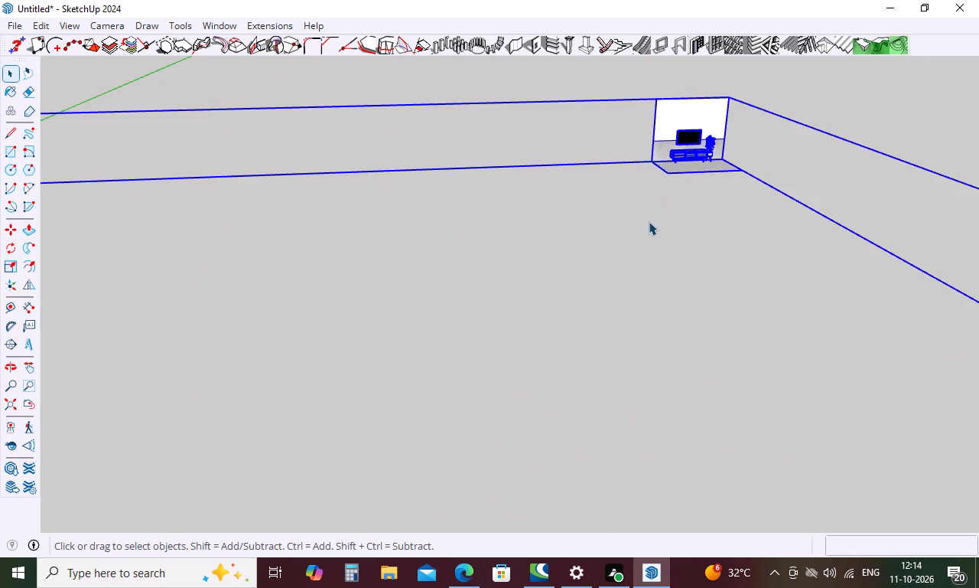
double_click(675, 158)
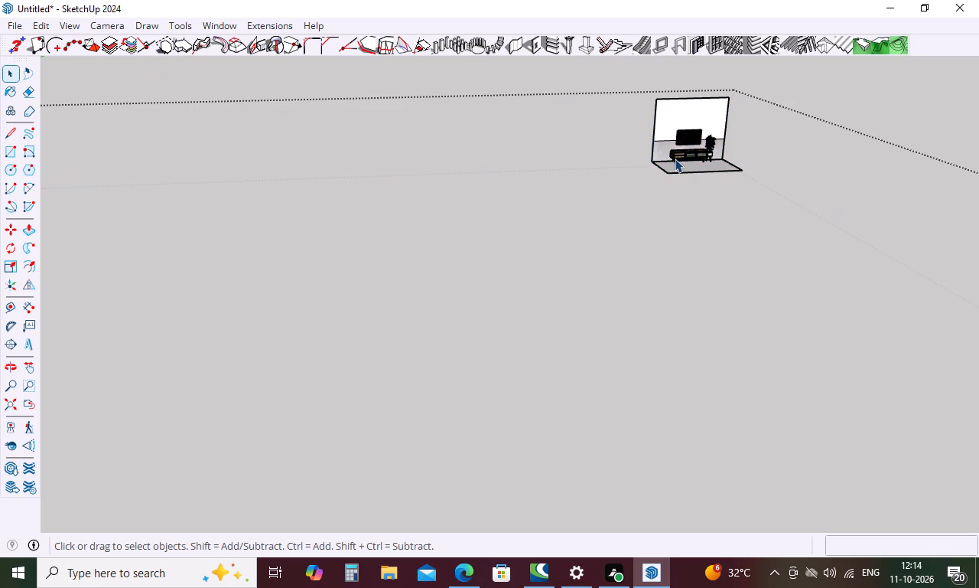
click(675, 158)
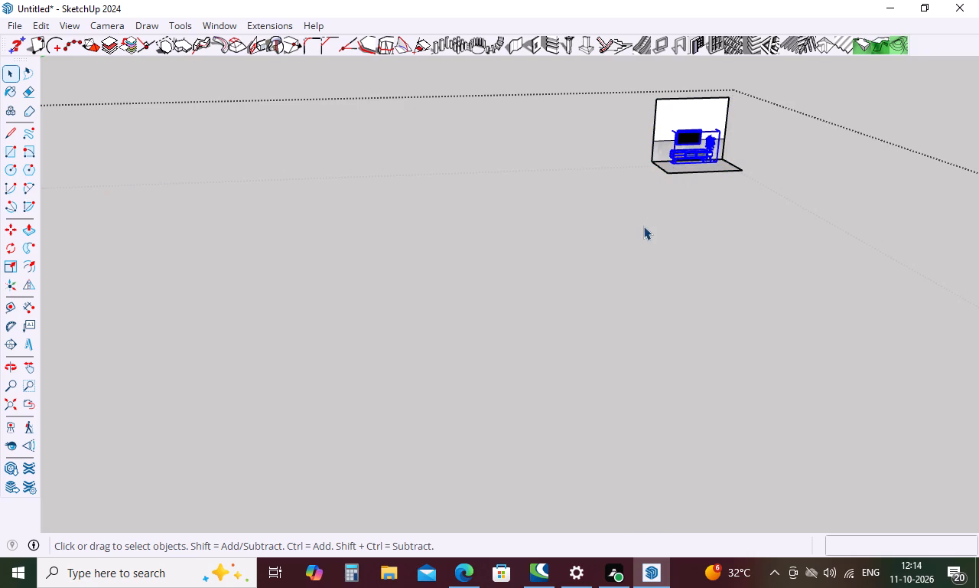
click(643, 226)
key(space)
click(600, 297)
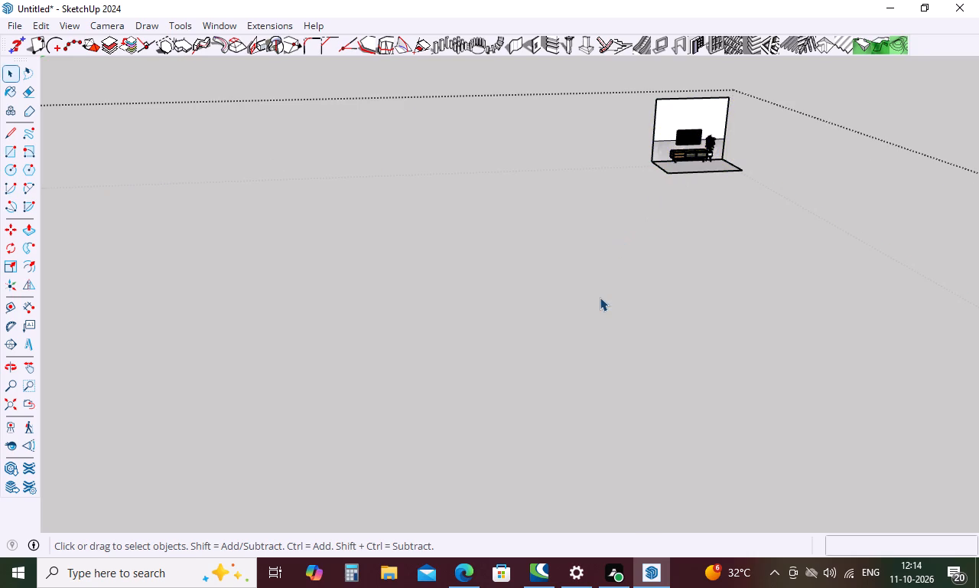
scroll(616, 267, down, 5)
click(729, 125)
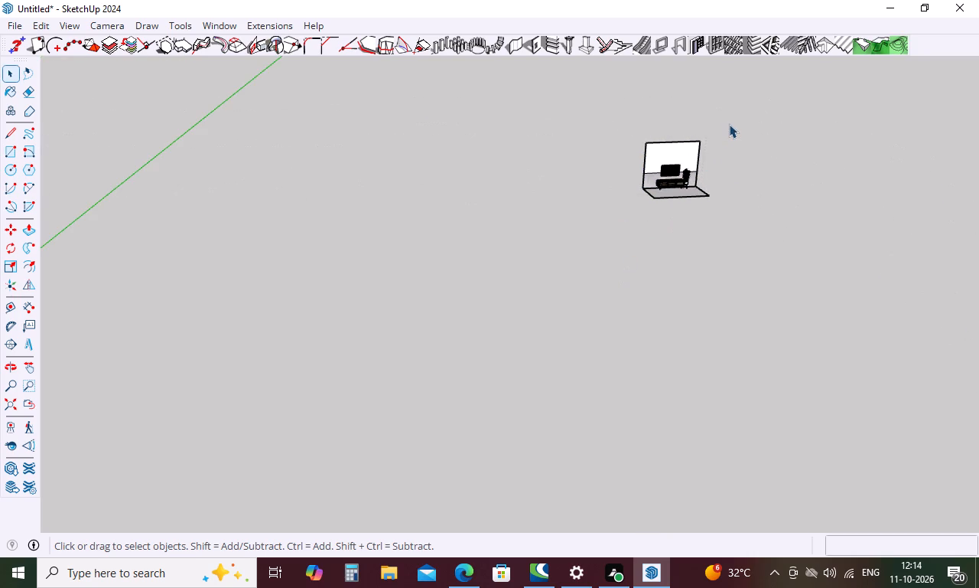
double_click(686, 161)
click(681, 168)
triple_click(681, 168)
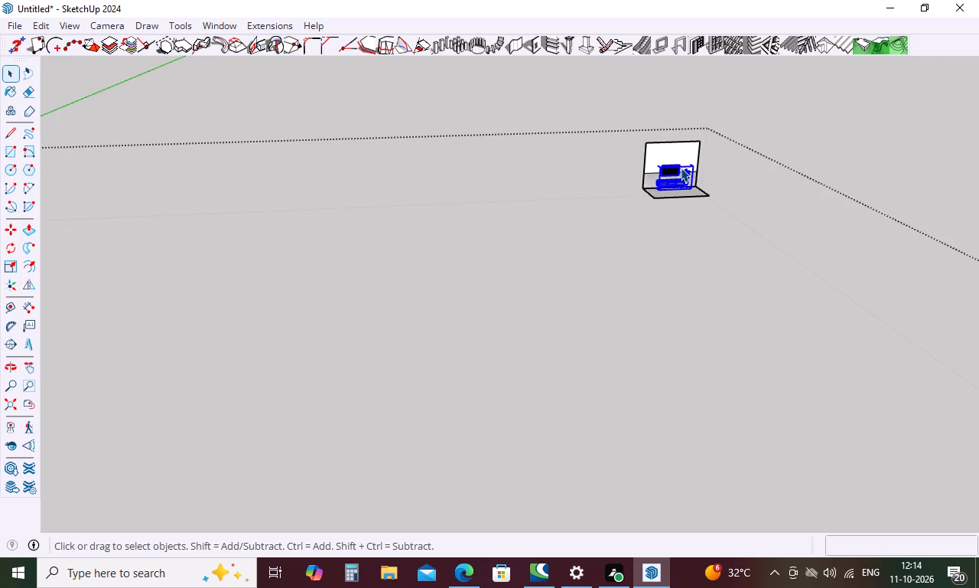
click(681, 168)
double_click(681, 168)
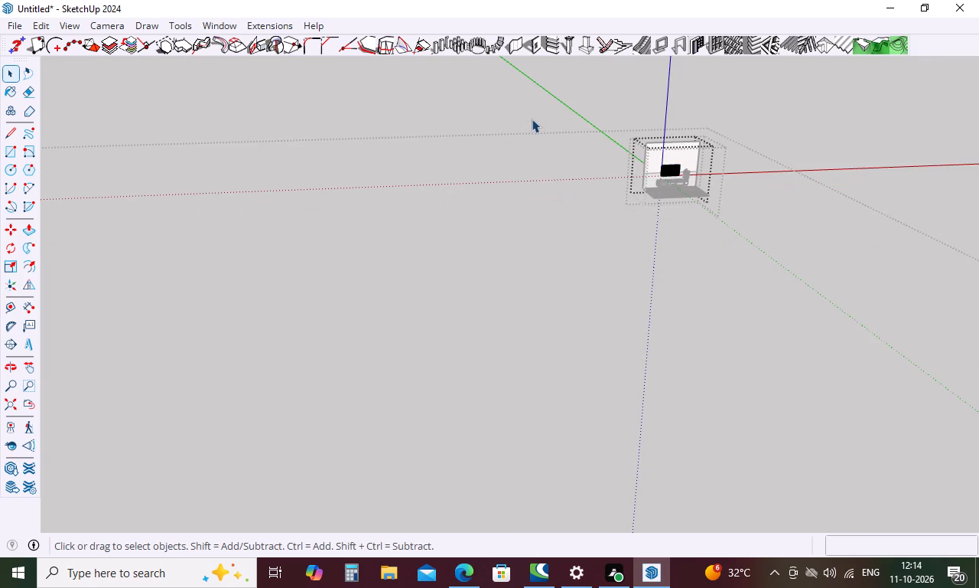
click(532, 118)
click(535, 116)
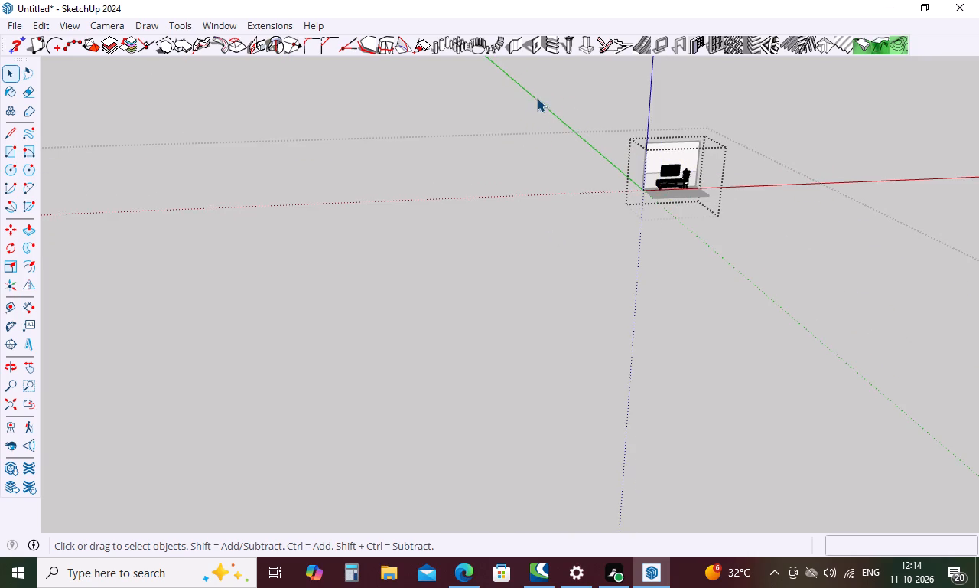
click(538, 95)
click(536, 83)
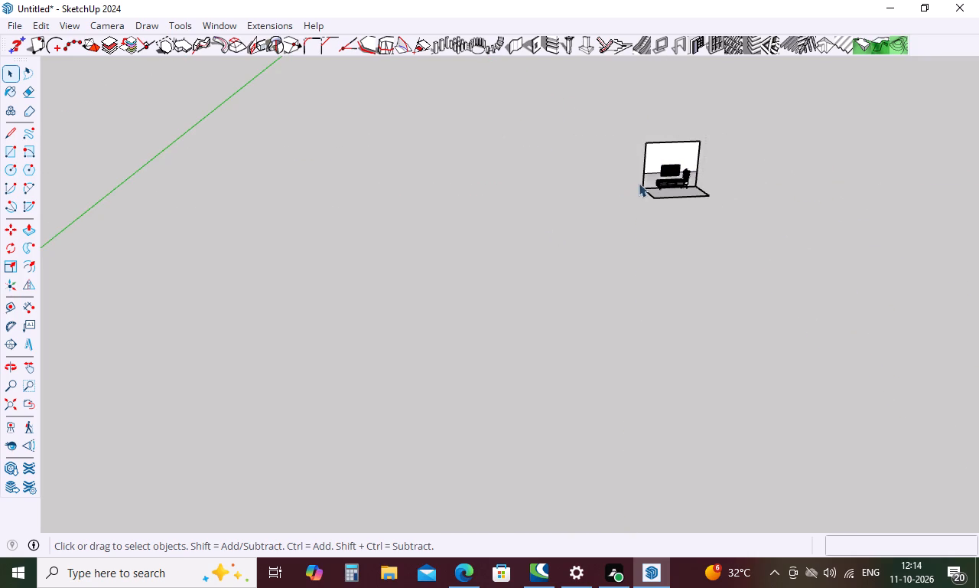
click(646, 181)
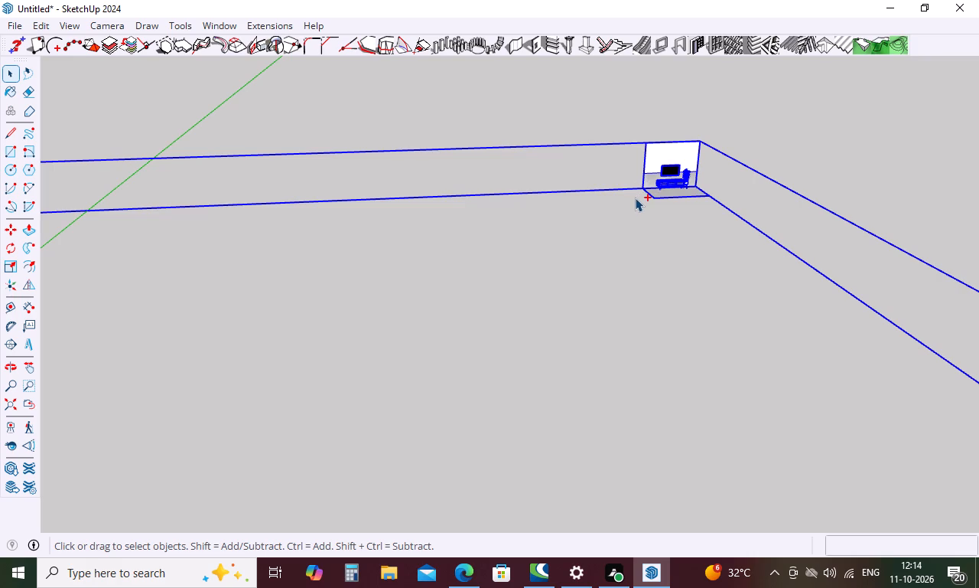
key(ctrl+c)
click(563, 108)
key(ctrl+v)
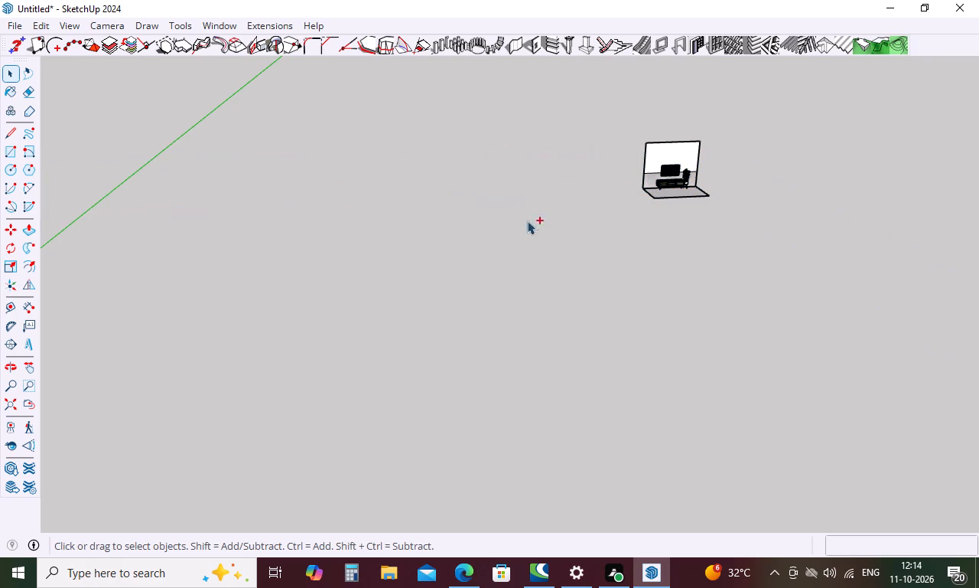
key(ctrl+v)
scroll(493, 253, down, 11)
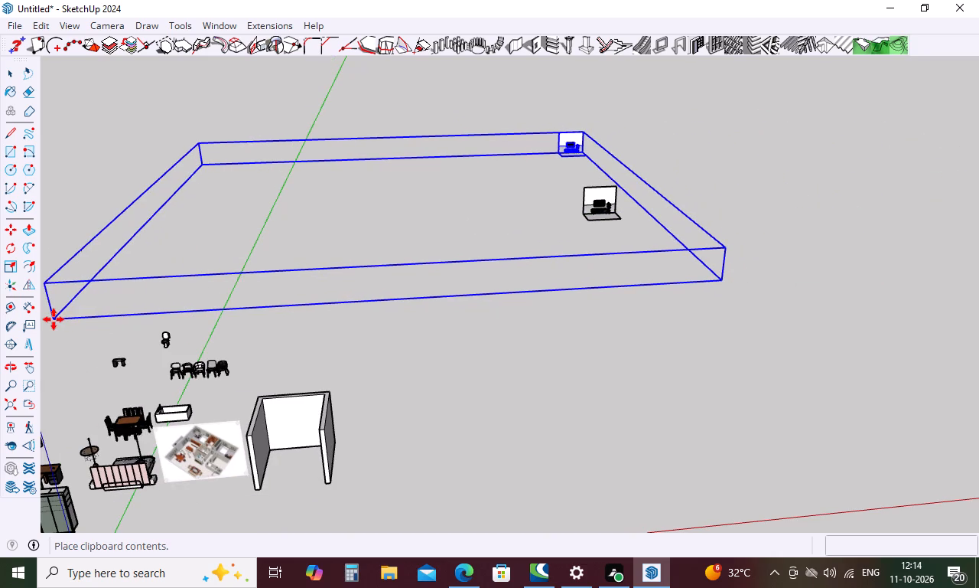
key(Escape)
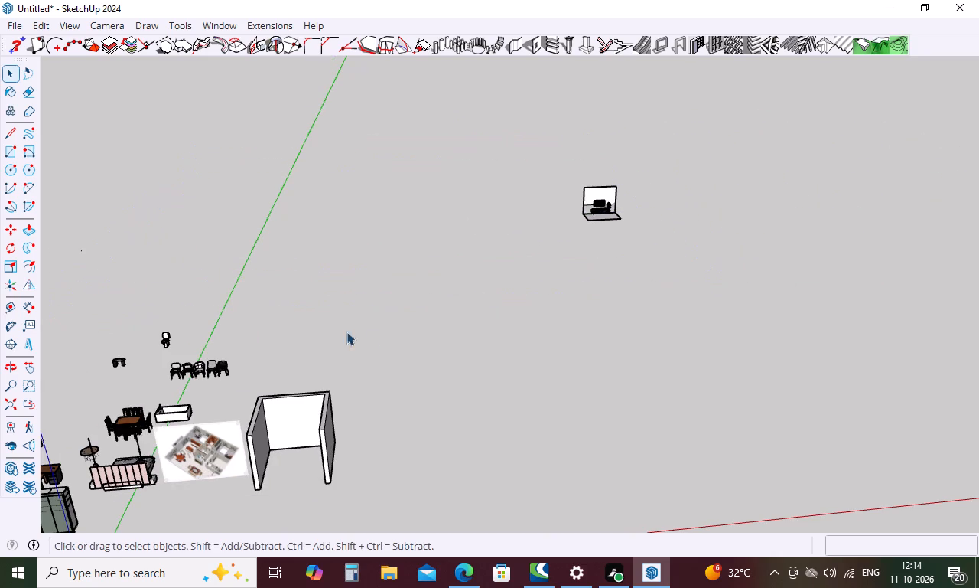
Move the distant TV wall unit about 163' 6" to sit behind the grey wardrobe, beside the other furniture.
scroll(536, 301, down, 4)
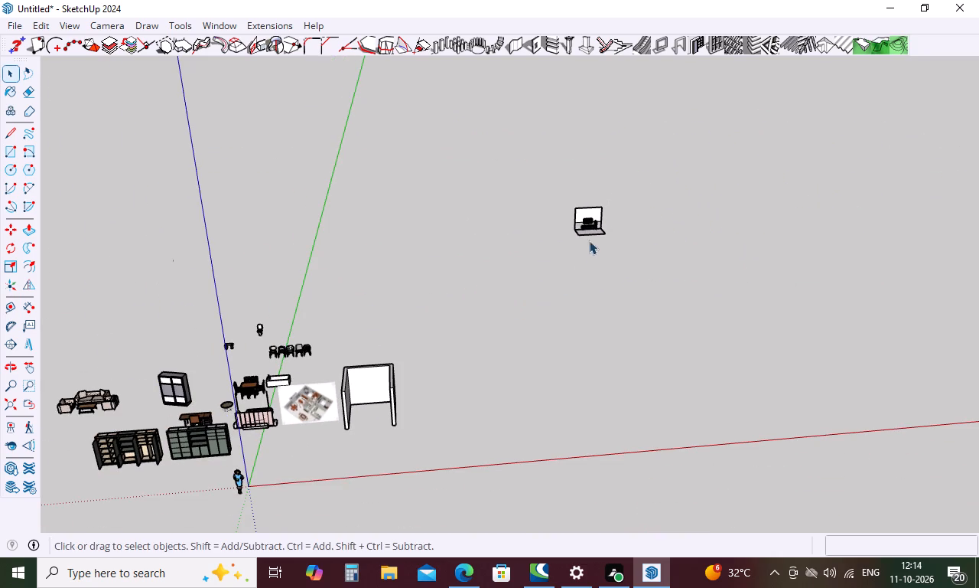
click(592, 229)
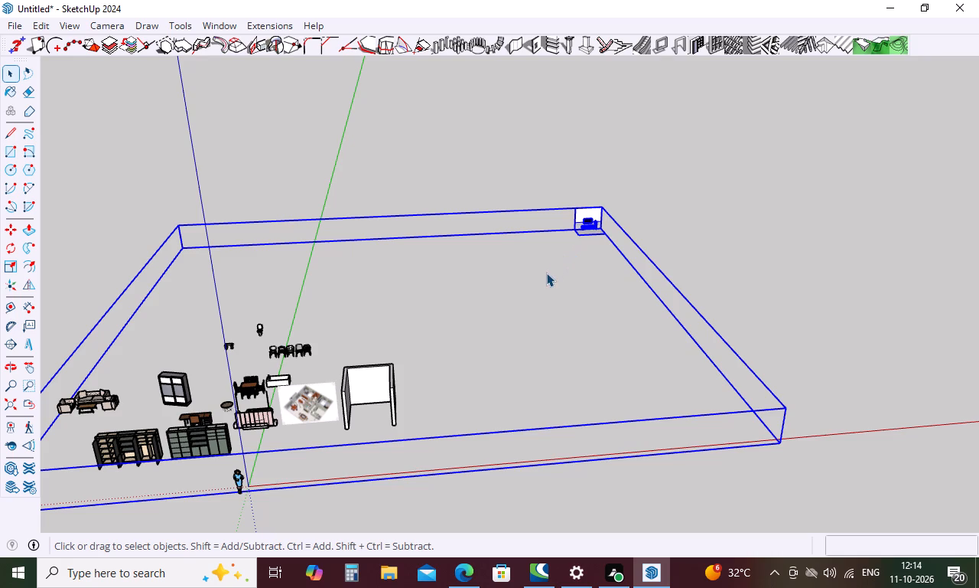
key(m)
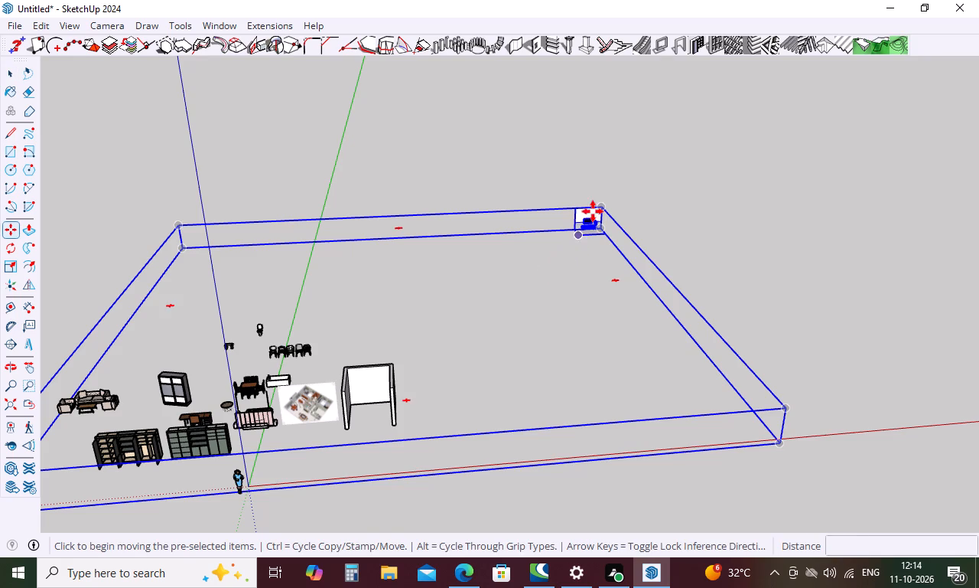
click(600, 204)
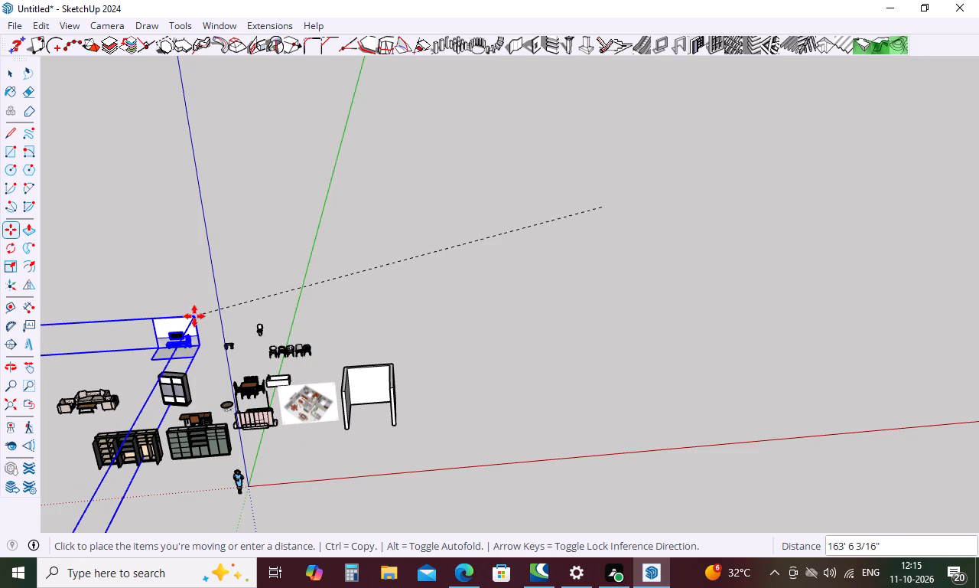
click(194, 316)
key(space)
click(359, 350)
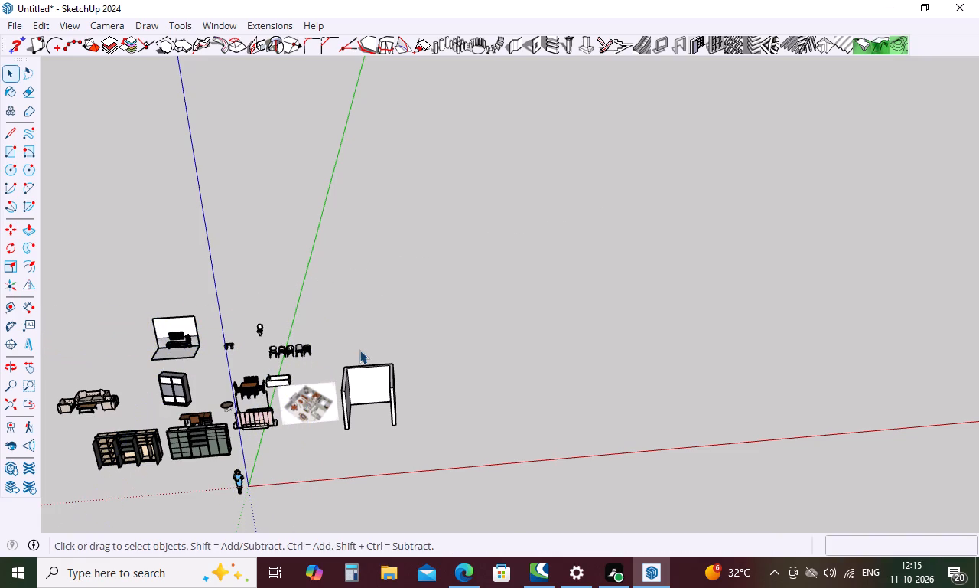
Examine the furniture collection from several angles and study the rooms and furnishings in the floor plan picture up close.
middle_drag(360, 359, 384, 248)
scroll(495, 295, down, 5)
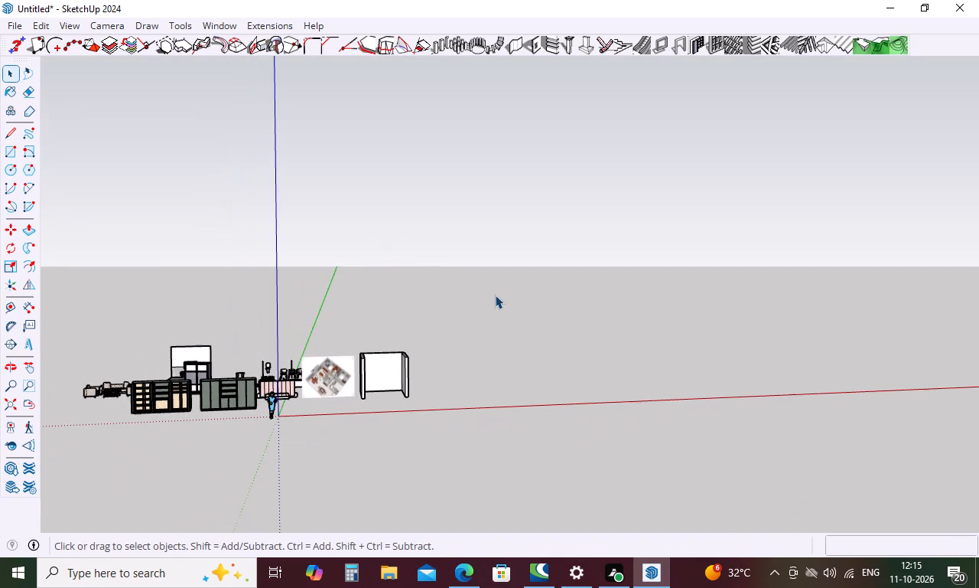
scroll(175, 406, up, 10)
middle_drag(303, 376, 282, 459)
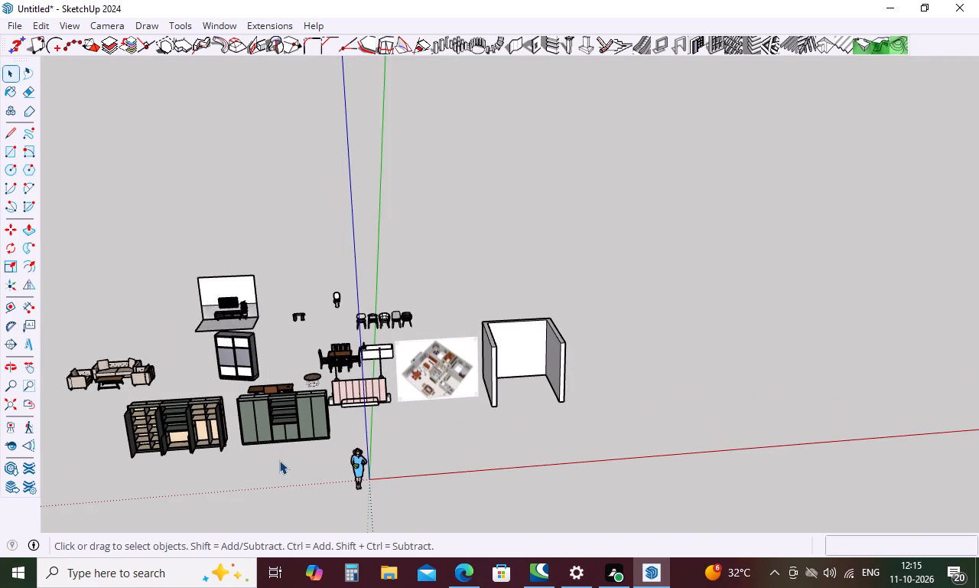
middle_drag(356, 410, 340, 444)
middle_drag(340, 444, 229, 548)
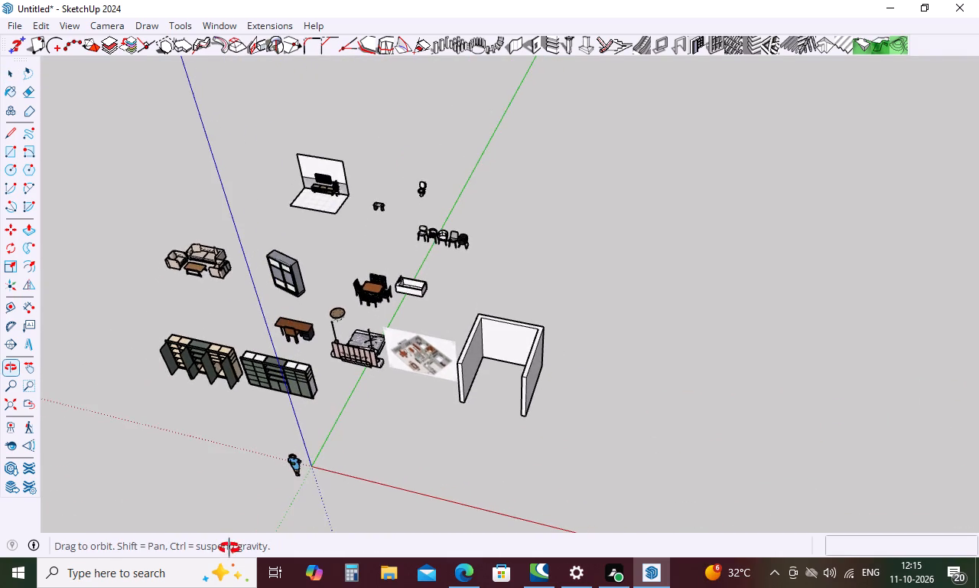
middle_drag(229, 548, 415, 442)
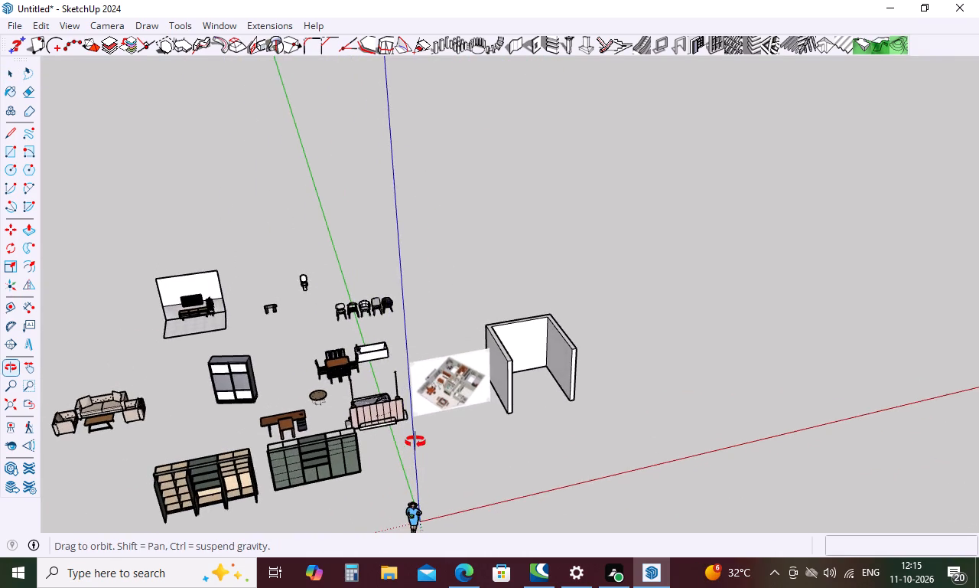
middle_drag(415, 442, 333, 396)
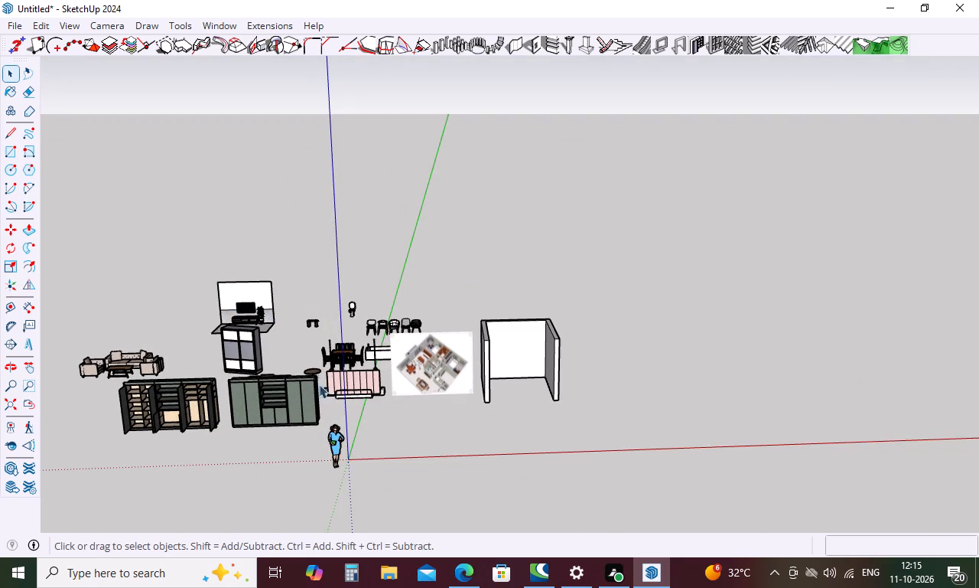
middle_drag(327, 403, 301, 355)
scroll(432, 353, up, 5)
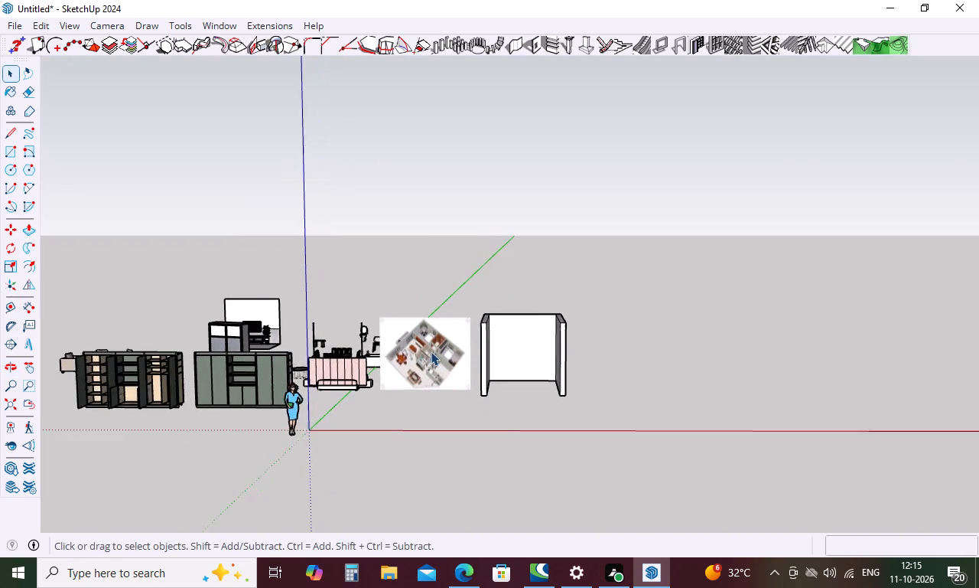
scroll(421, 354, up, 10)
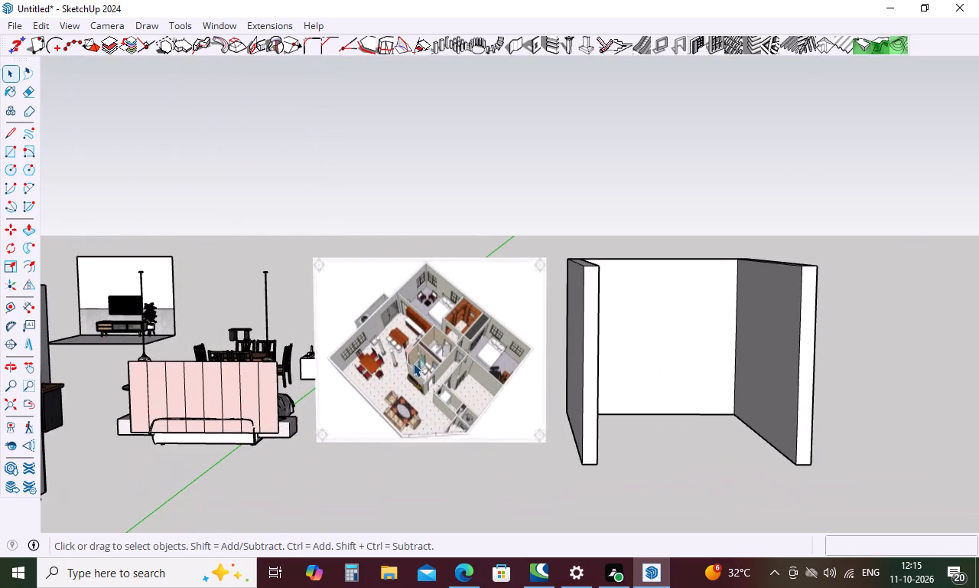
scroll(413, 363, up, 10)
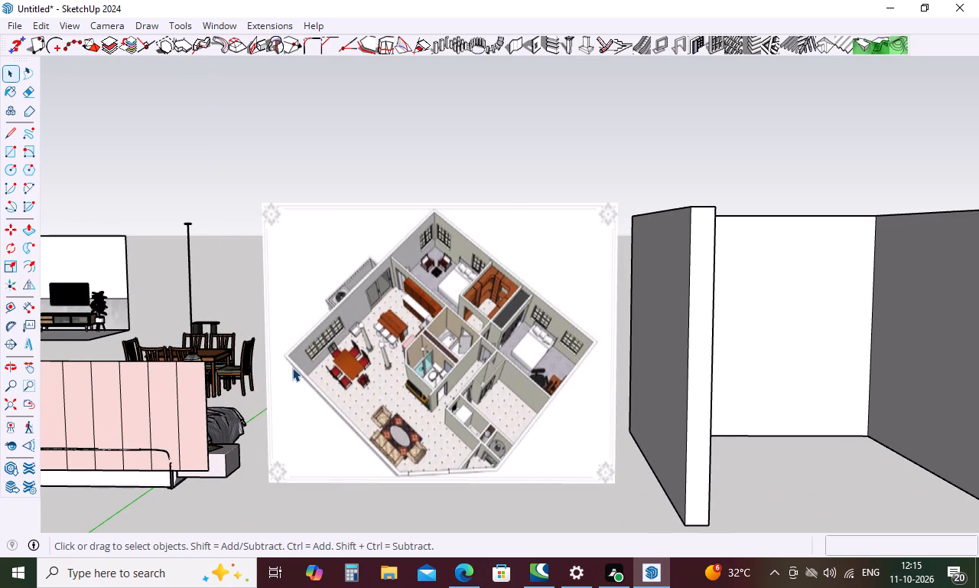
middle_drag(392, 366, 429, 303)
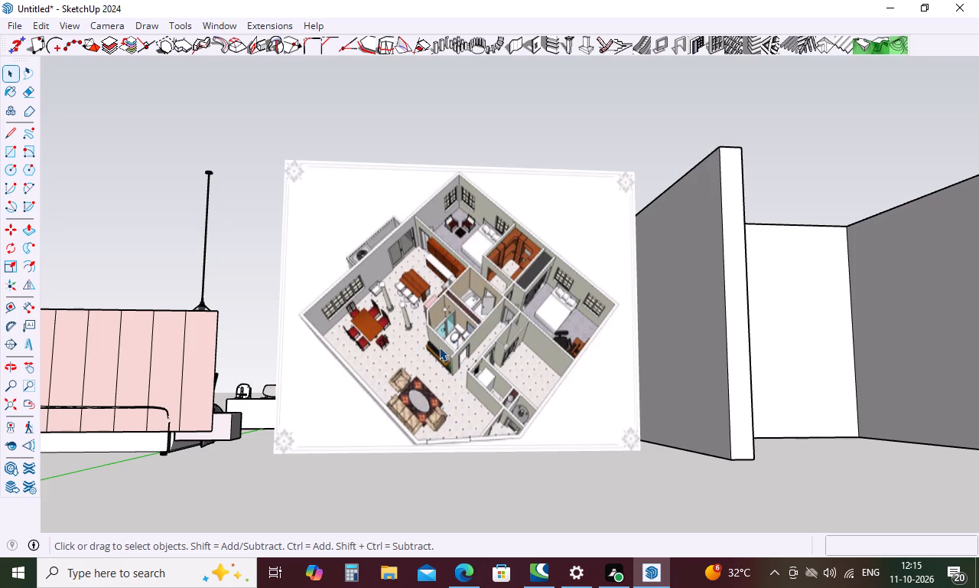
scroll(467, 341, up, 5)
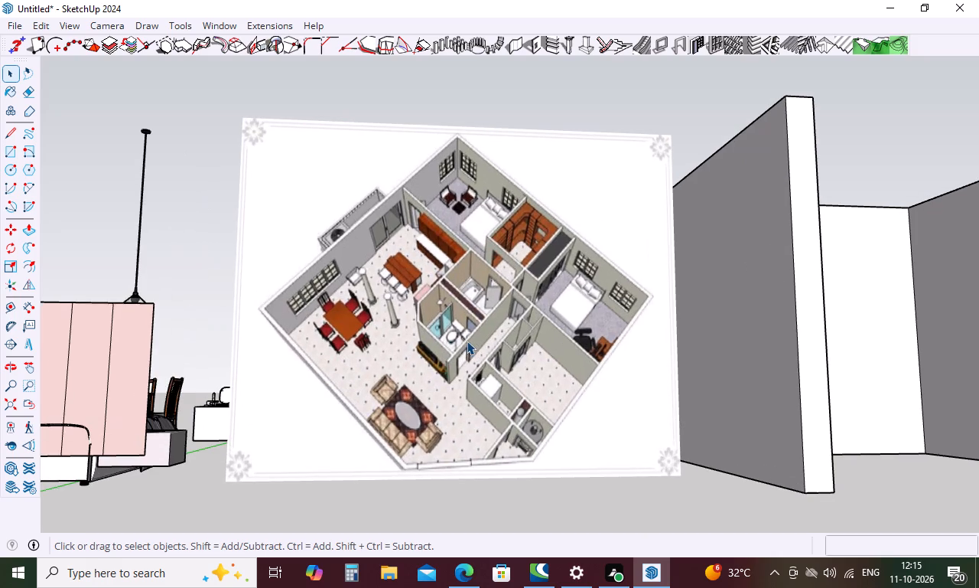
scroll(467, 341, up, 5)
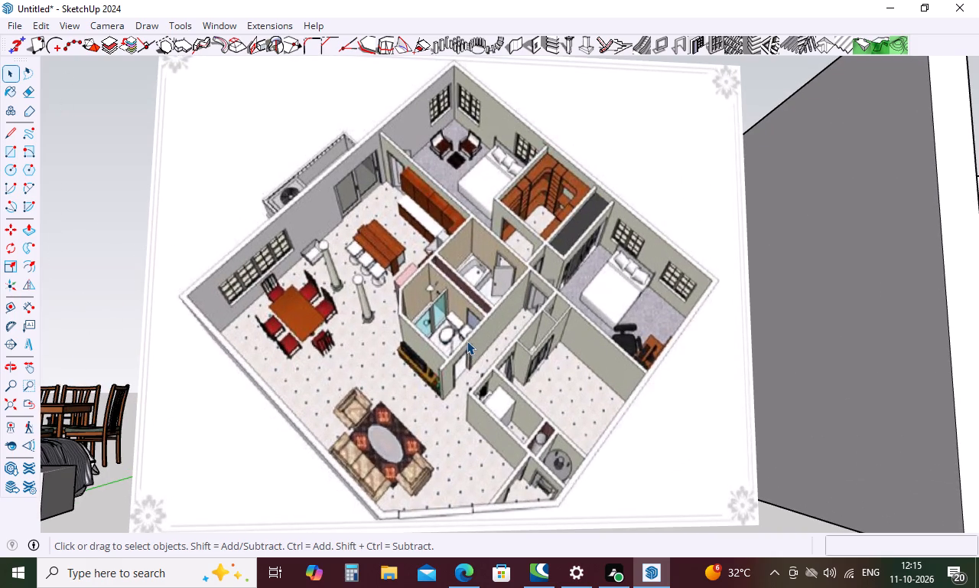
scroll(467, 341, down, 5)
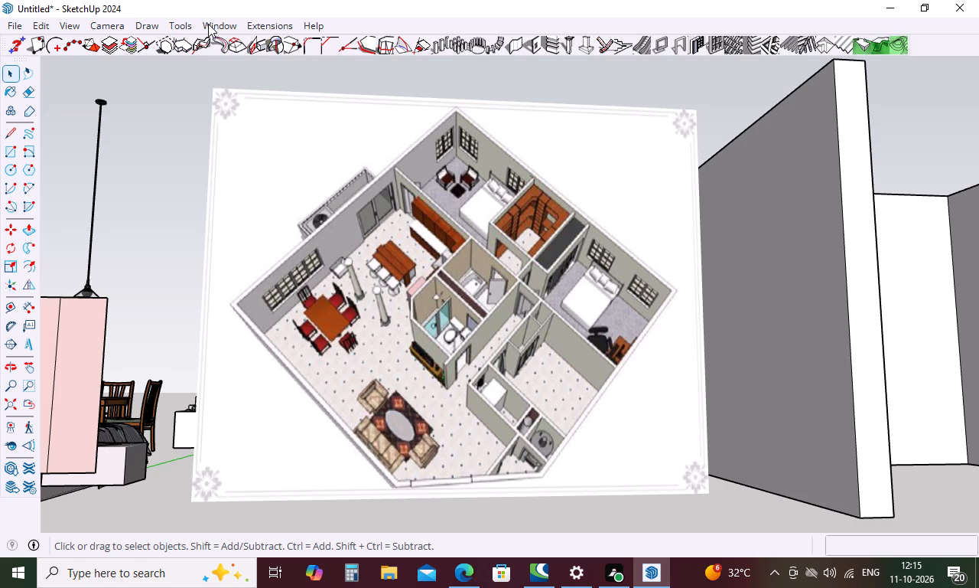
Search the 3D Warehouse models for "wash basin".
click(208, 24)
click(239, 139)
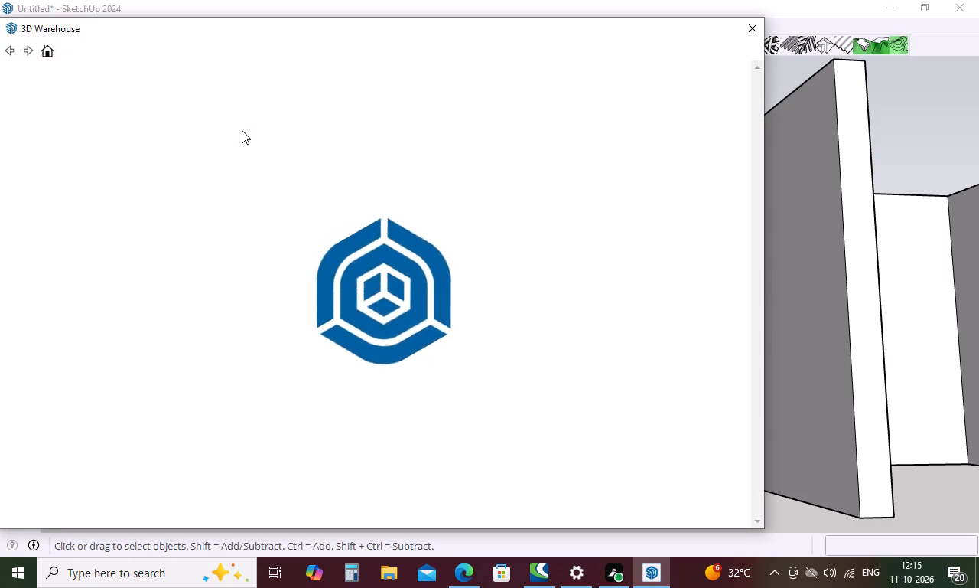
click(280, 63)
click(277, 79)
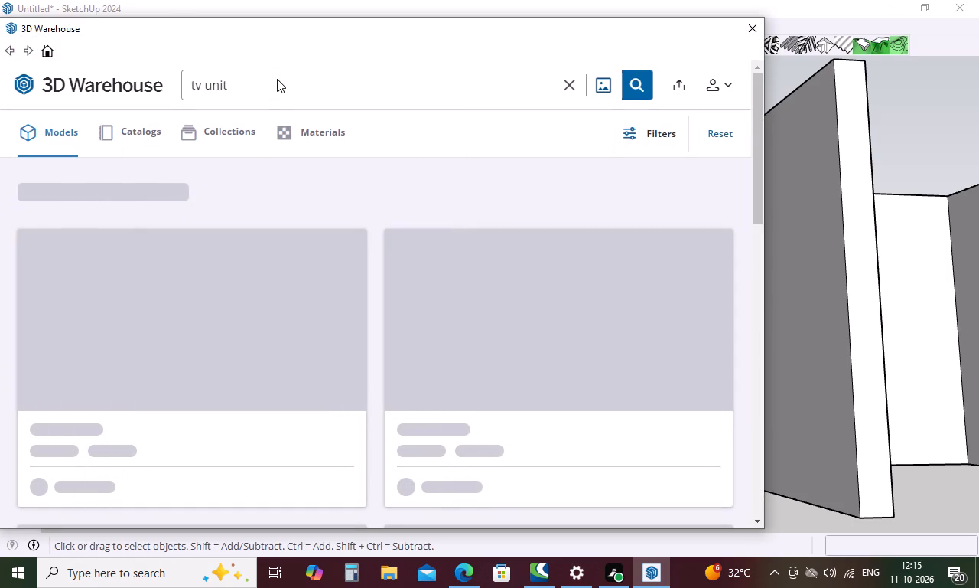
click(272, 83)
key(BackSpace)
key(BackSpace)
key(BackSpace)
key(BackSpace)
key(BackSpace)
key(BackSpace)
key(BackSpace)
key(BackSpace)
key(BackSpace)
key(BackSpace)
key(BackSpace)
key(BackSpace)
key(BackSpace)
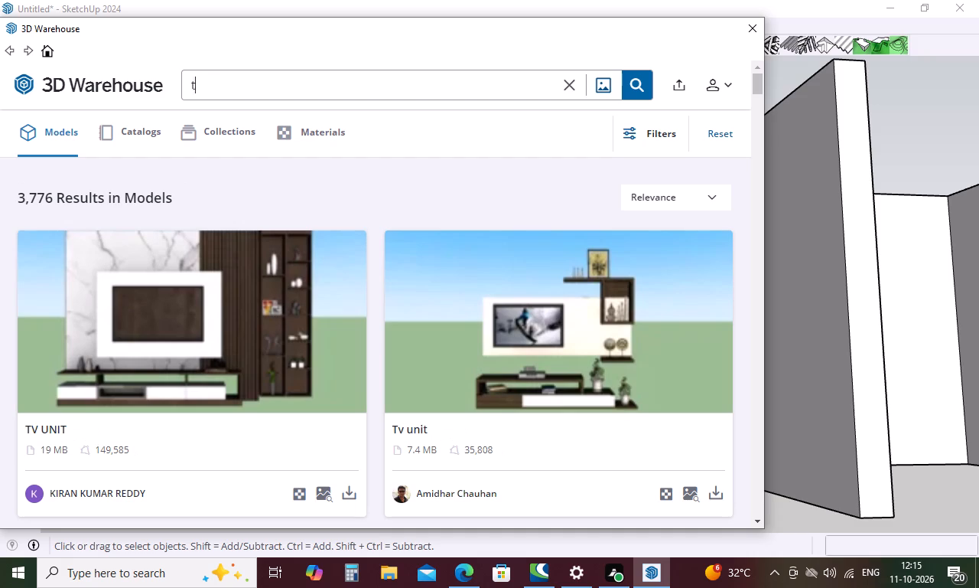
text(was)
text(h b)
text(as)
key(i)
key(b)
key(BackSpace)
key(n)
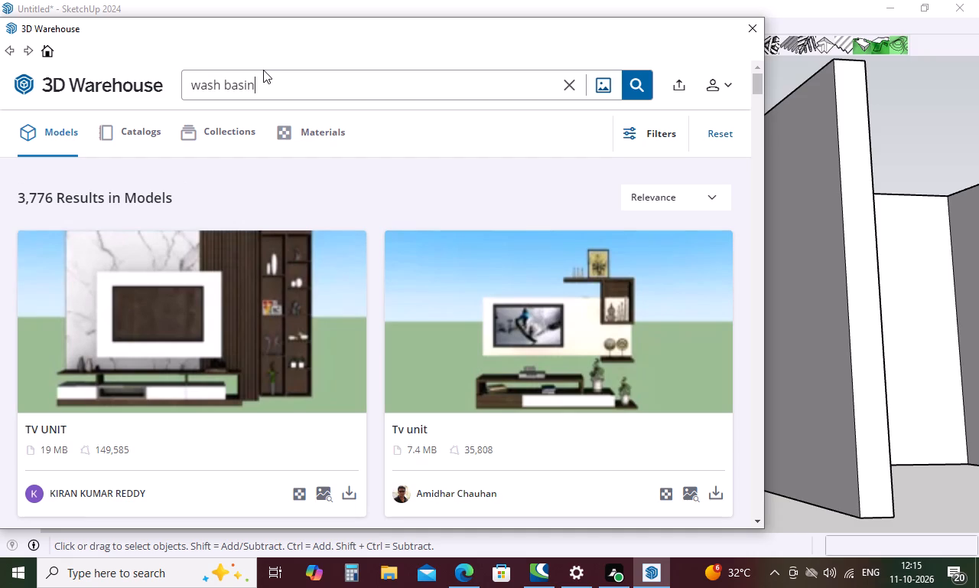
key(Return)
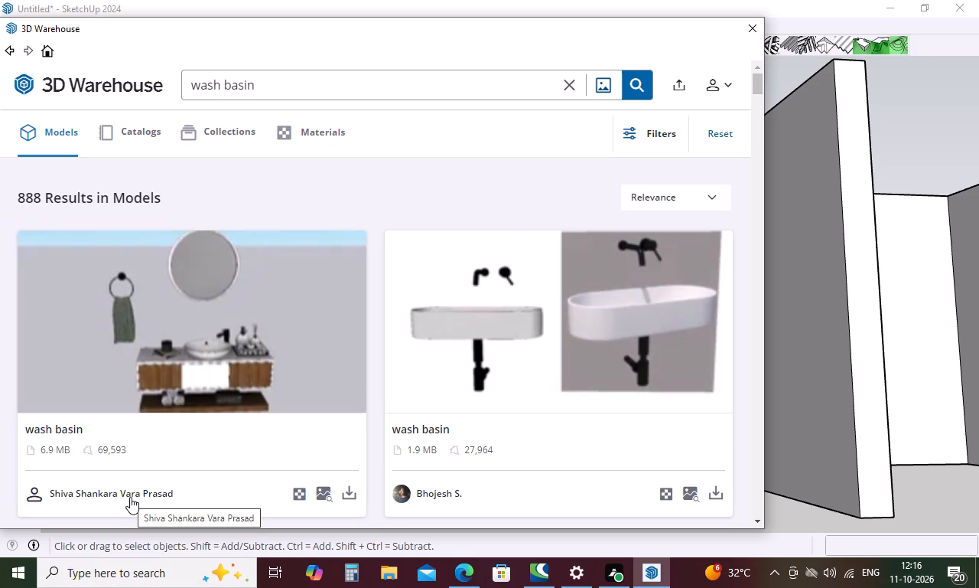
Load the wash basin model with the round mirror and wooden vanity, and place it beside the bathtub, behind the floor plan picture.
scroll(424, 393, down, 4)
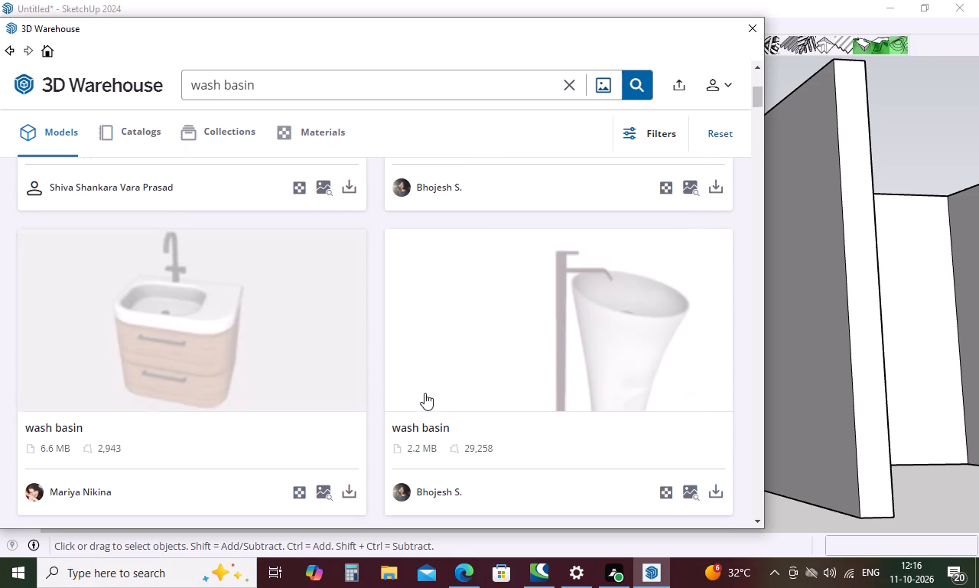
scroll(424, 393, up, 4)
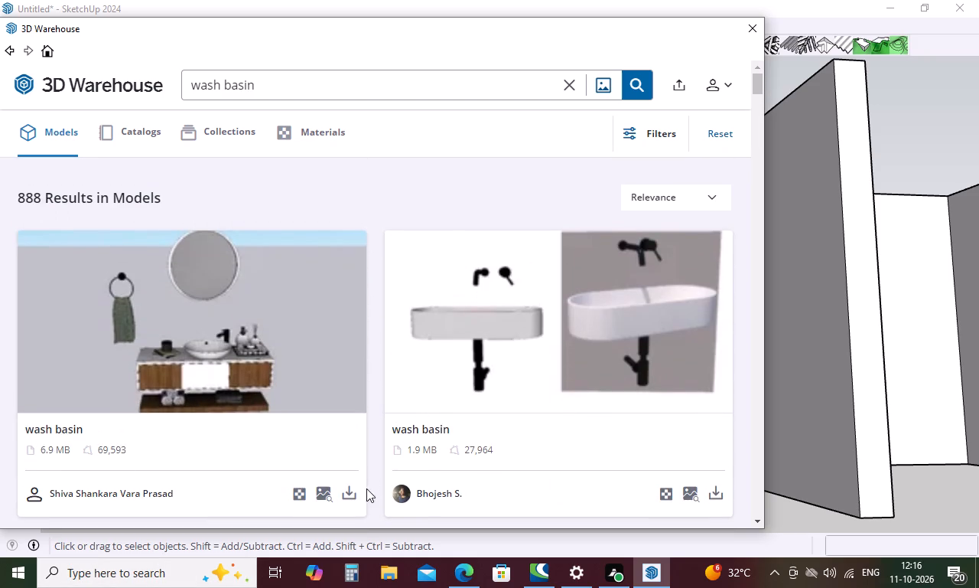
click(350, 492)
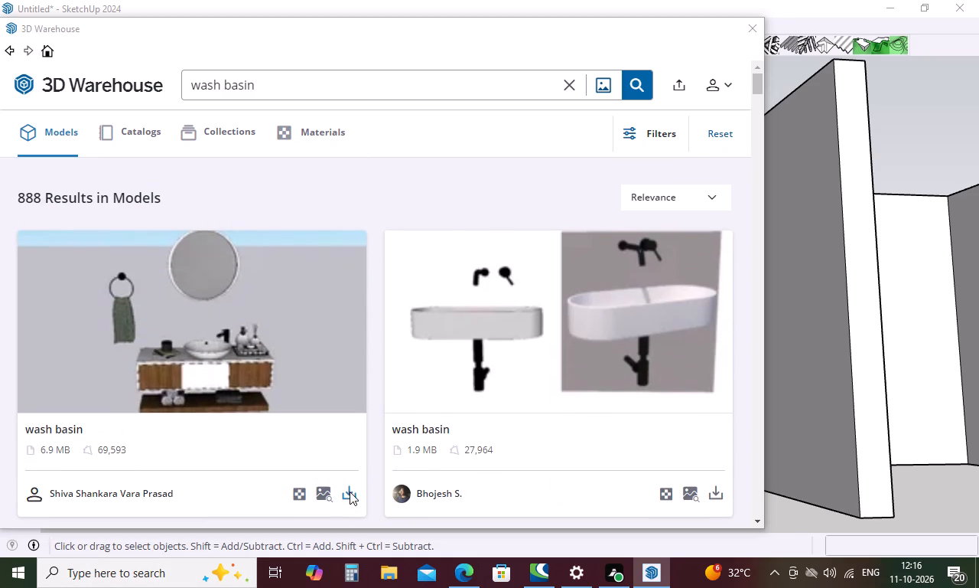
click(328, 297)
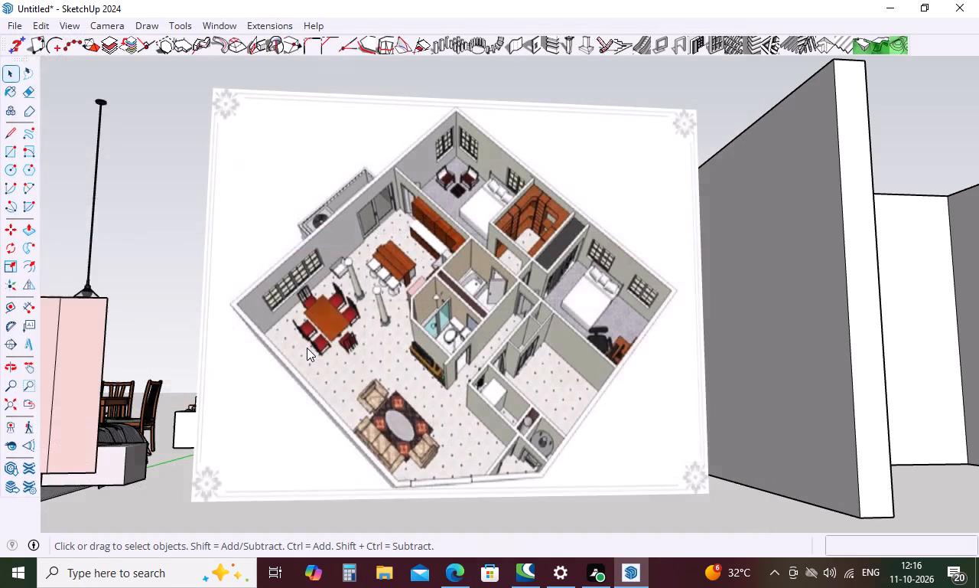
scroll(532, 423, down, 12)
click(638, 326)
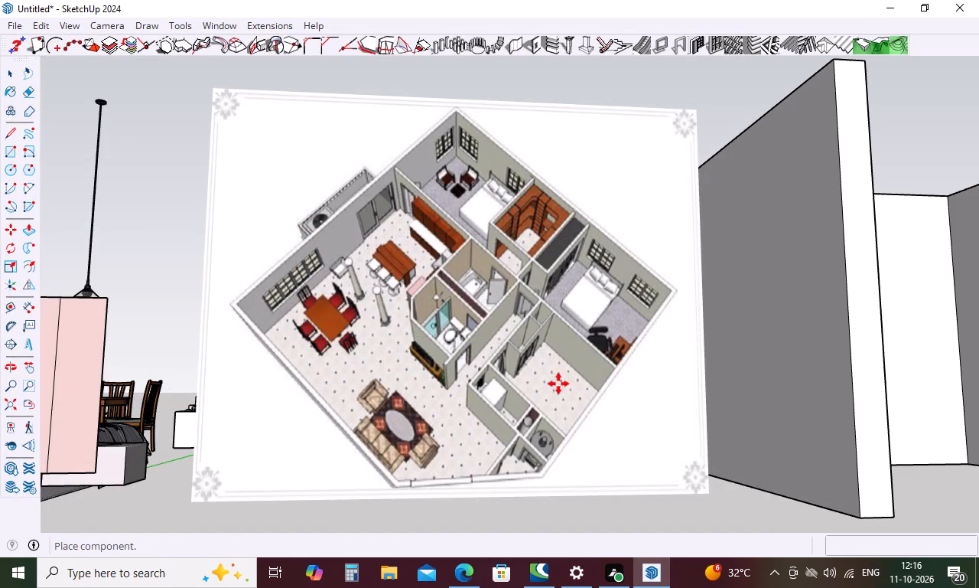
scroll(532, 367, down, 5)
middle_drag(557, 362, 539, 587)
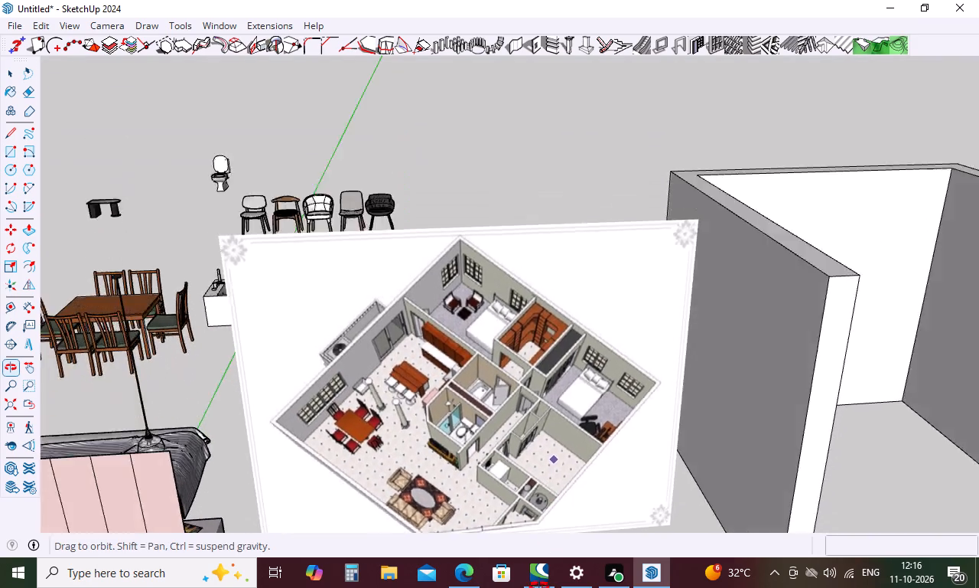
middle_drag(539, 587, 536, 587)
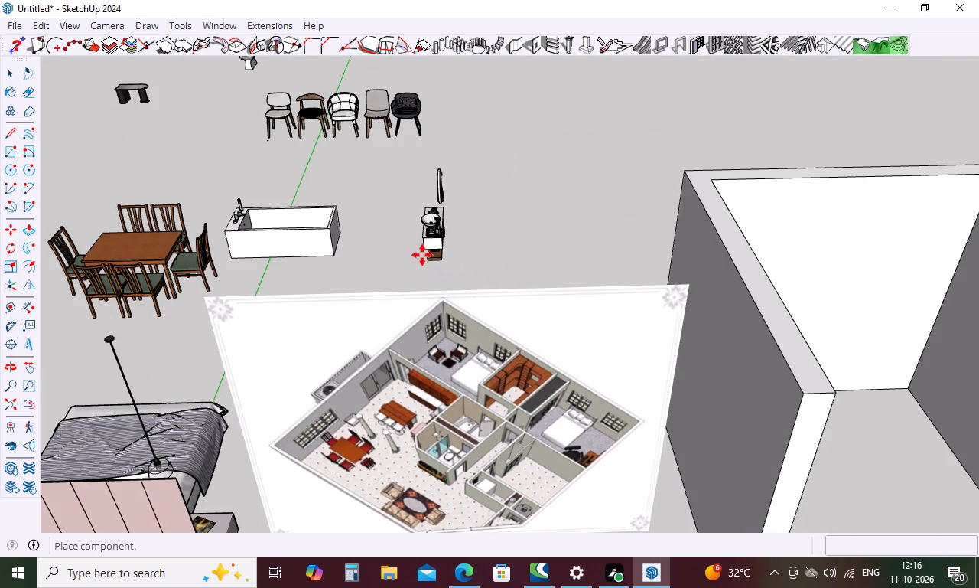
click(424, 253)
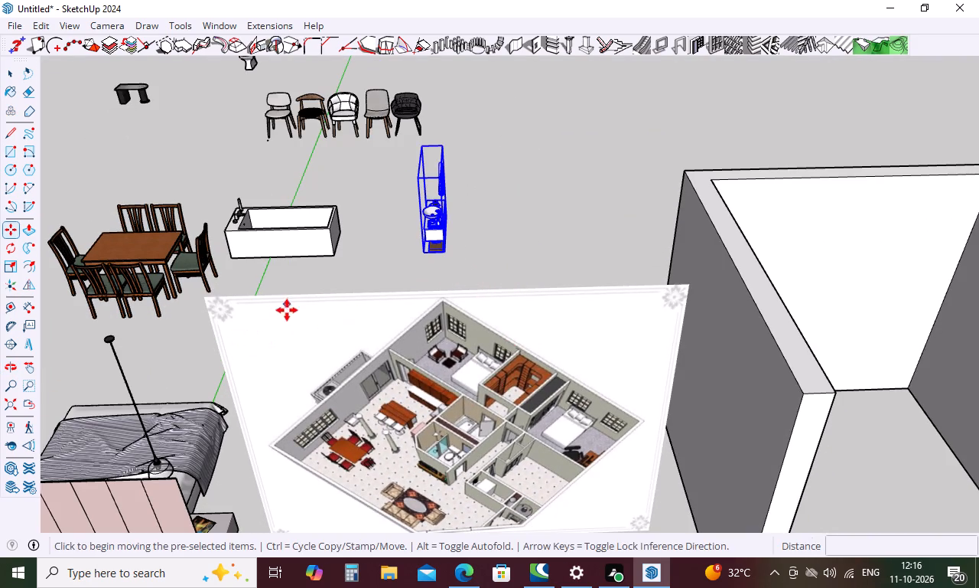
Examine the rooms and furnishings in the floor plan picture up close to see which items are still needed.
scroll(450, 500, up, 5)
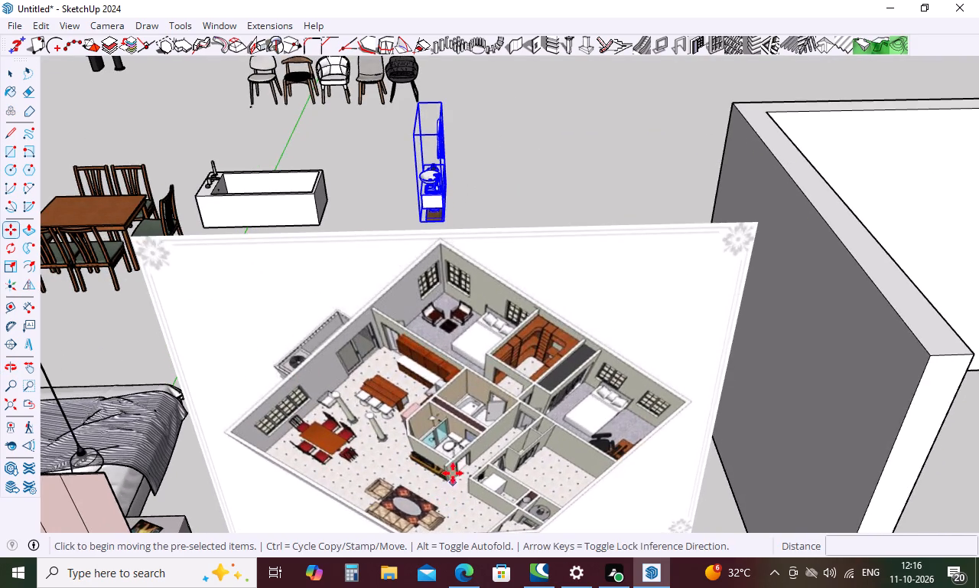
scroll(453, 464, up, 15)
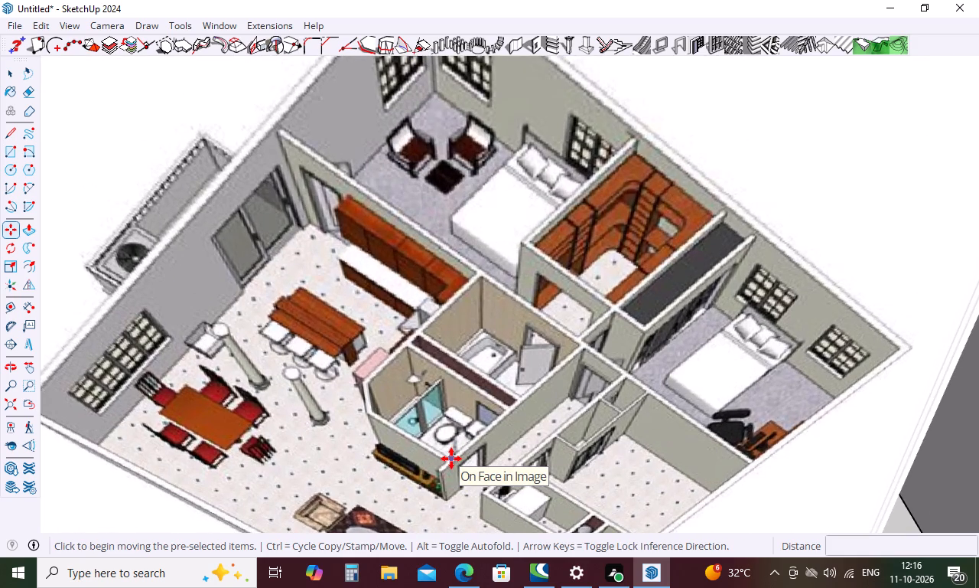
scroll(451, 459, down, 3)
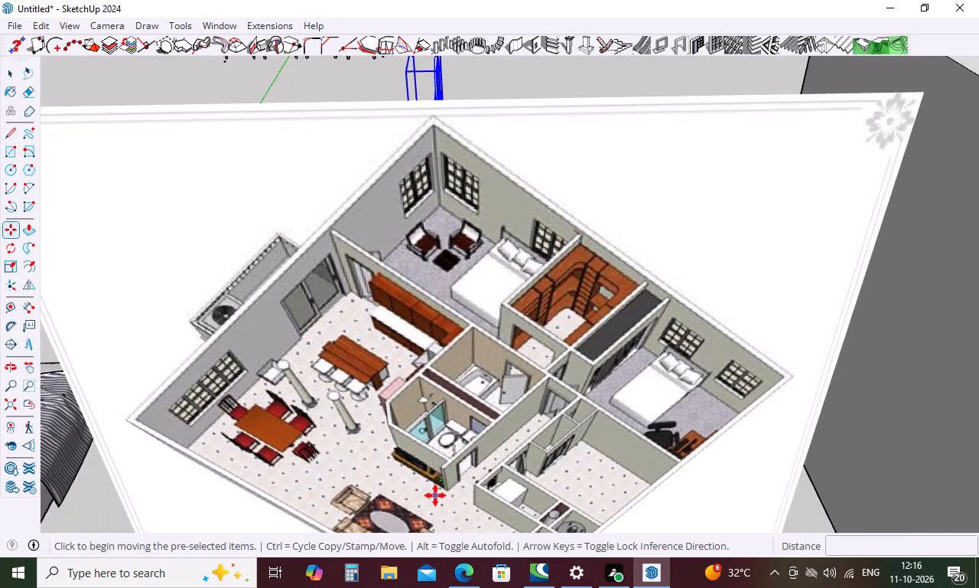
scroll(437, 417, up, 4)
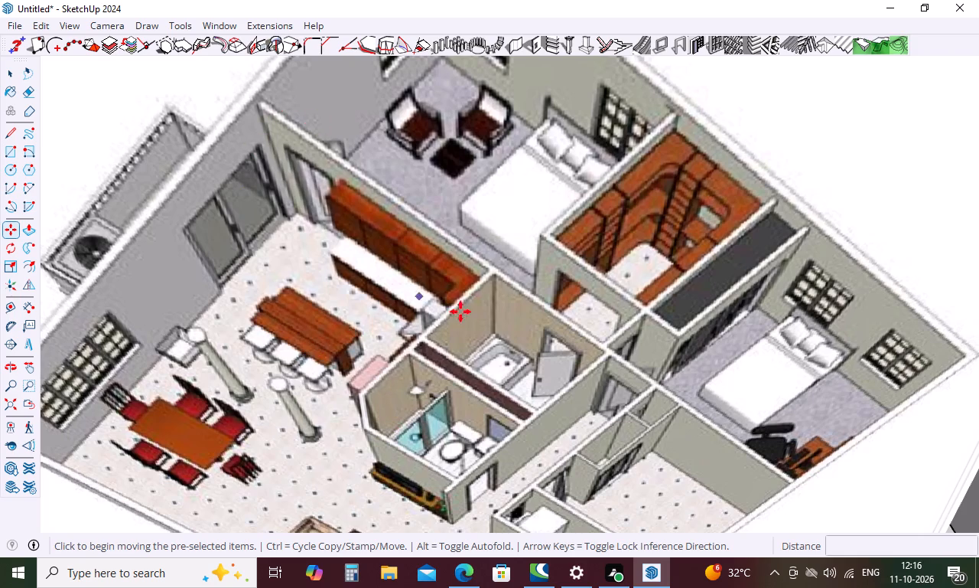
scroll(493, 260, down, 5)
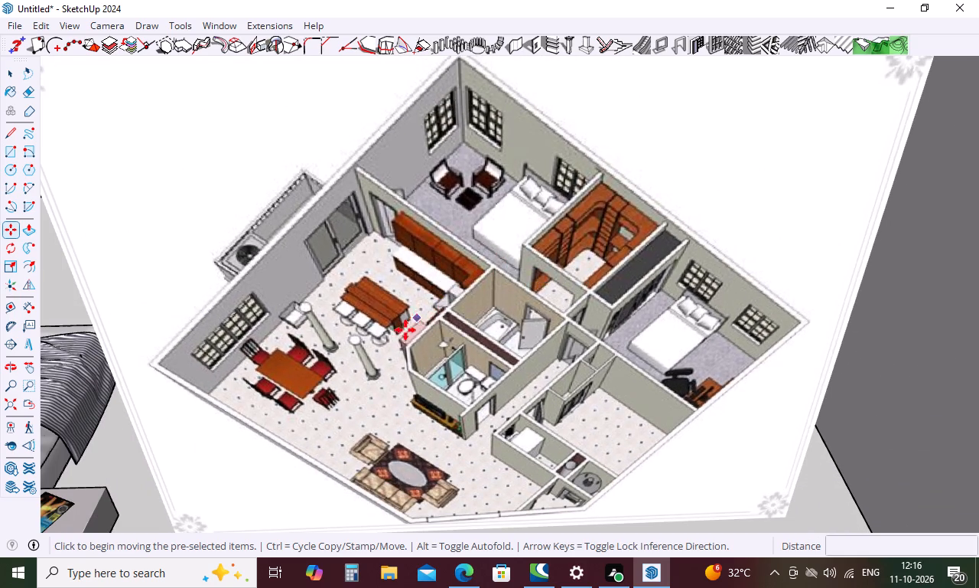
scroll(452, 369, down, 4)
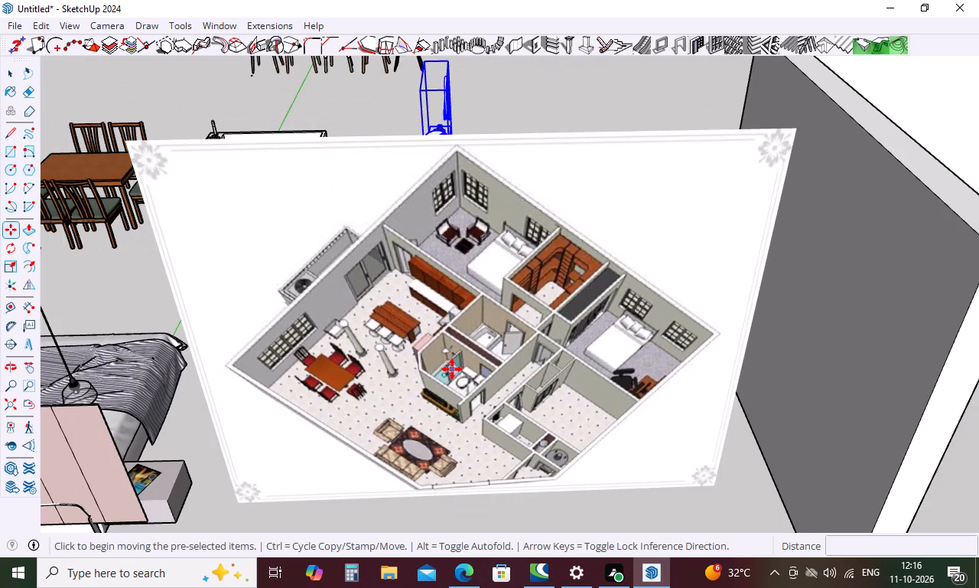
scroll(538, 484, up, 3)
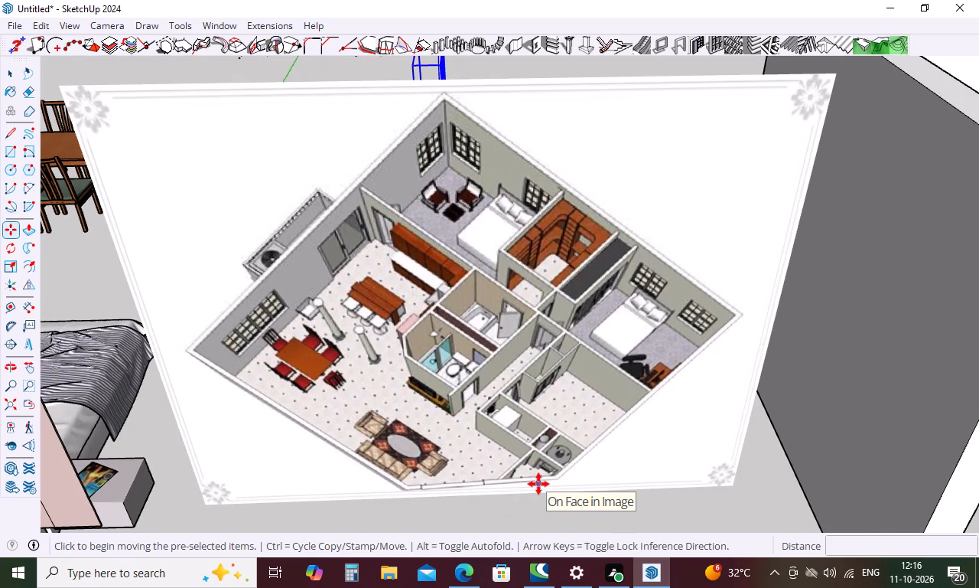
scroll(538, 485, up, 3)
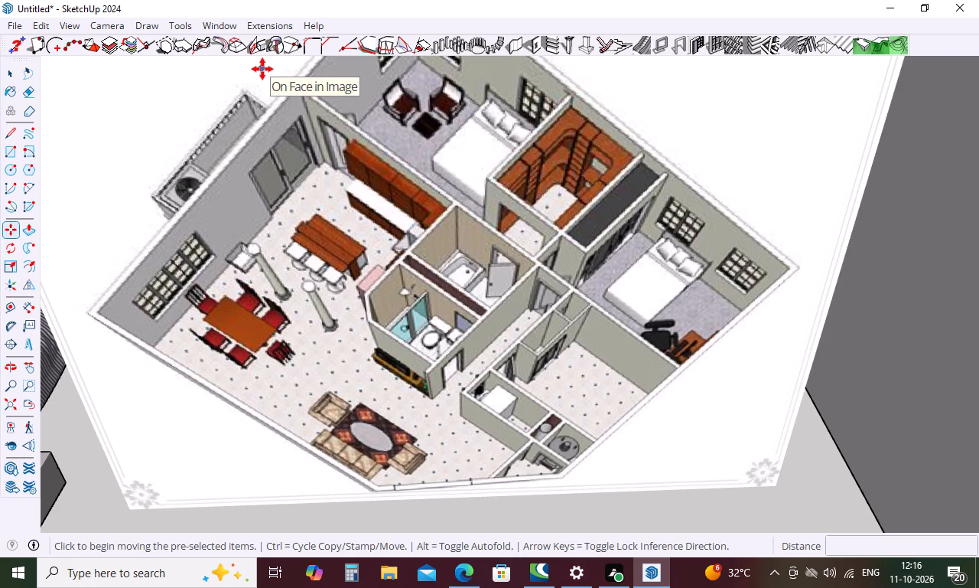
Search the 3D Warehouse models for "shirt hangers".
click(220, 26)
click(246, 140)
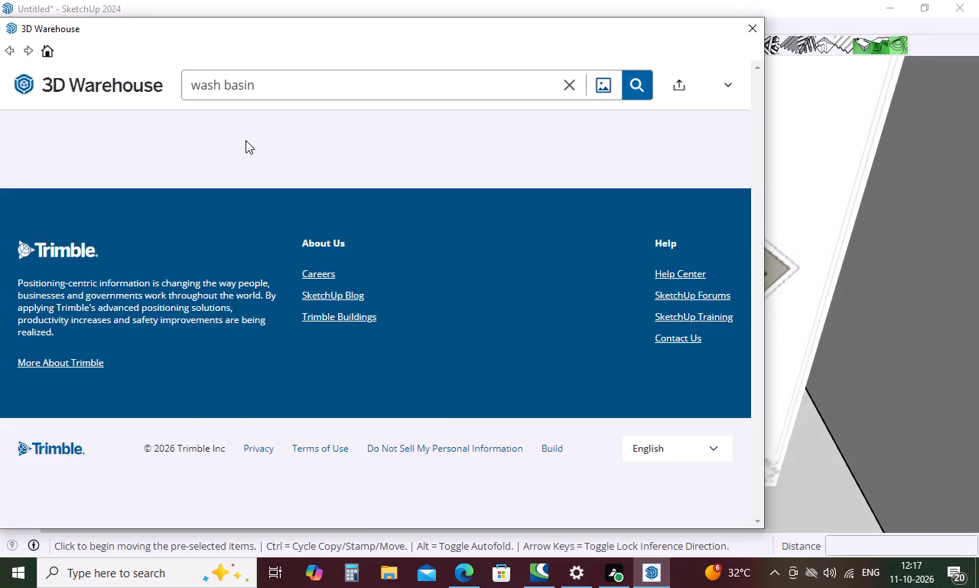
click(264, 93)
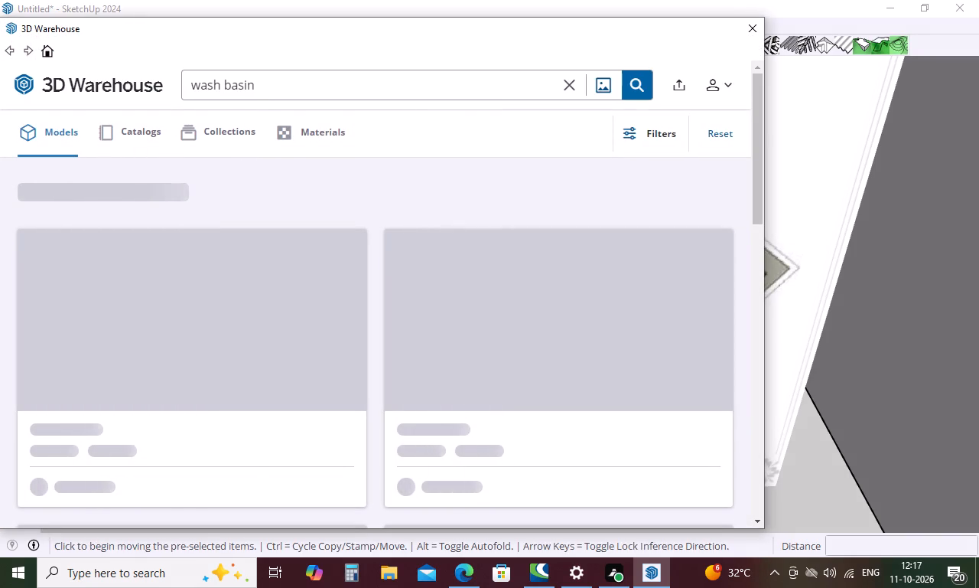
click(266, 85)
key(BackSpace)
key(BackSpace)
key(BackSpace)
key(BackSpace)
key(BackSpace)
key(BackSpace)
key(BackSpace)
key(BackSpace)
key(BackSpace)
key(BackSpace)
key(BackSpace)
key(BackSpace)
key(BackSpace)
key(BackSpace)
key(BackSpace)
key(BackSpace)
key(BackSpace)
key(BackSpace)
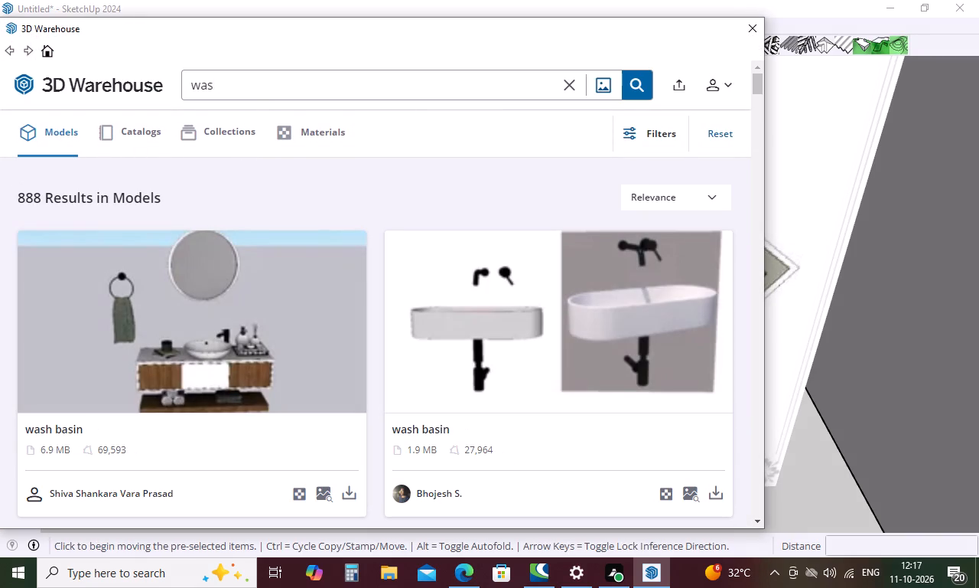
key(s)
text(hirt h)
text(an)
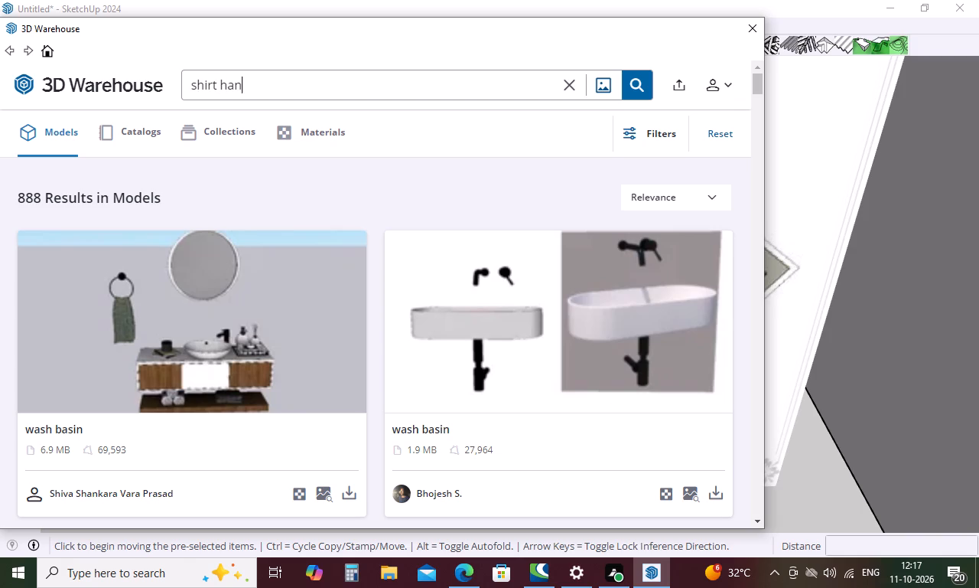
text(gers)
key(Return)
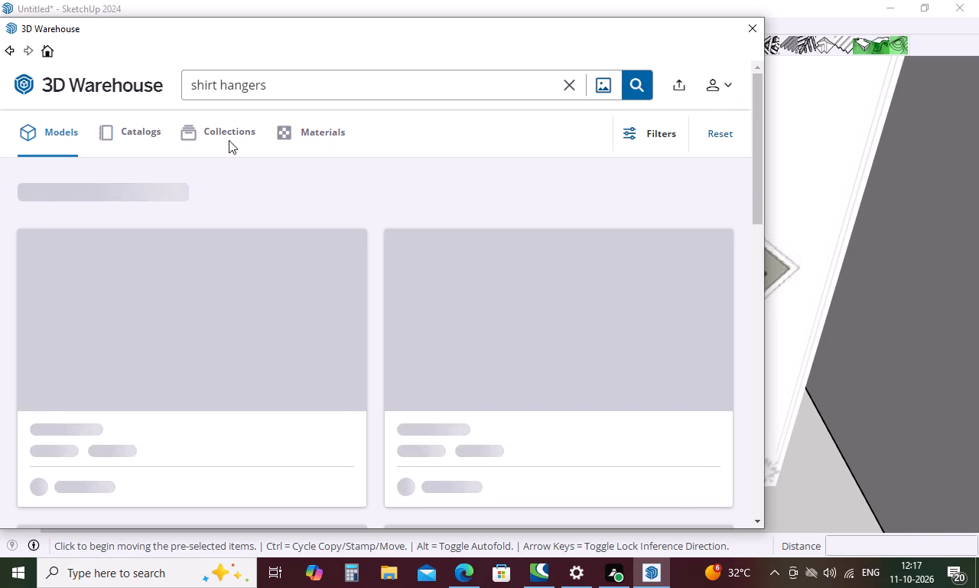
Load the "clothes on hangers" model from the results and place it in front of the bathtub, near the dining set.
scroll(359, 294, down, 3)
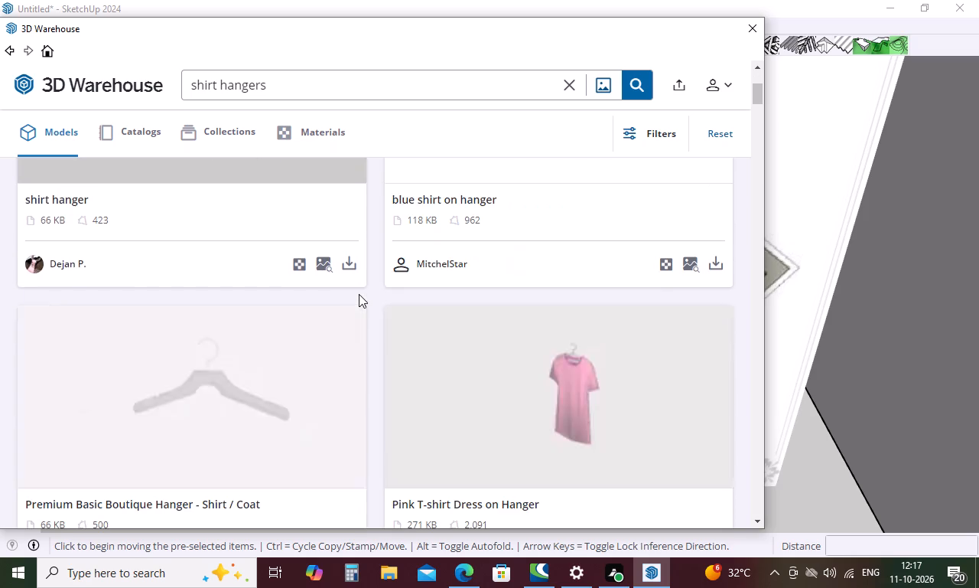
scroll(359, 294, down, 6)
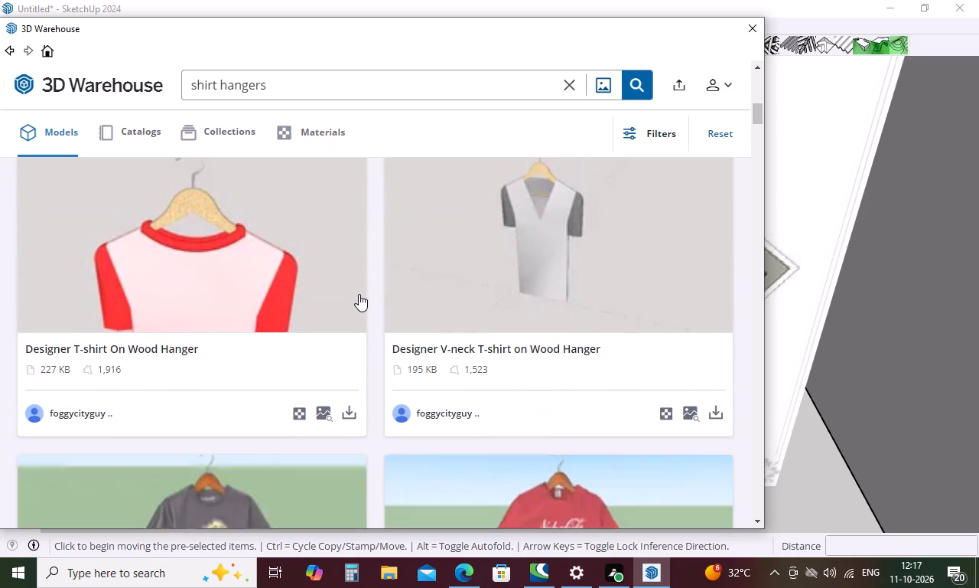
scroll(359, 294, down, 7)
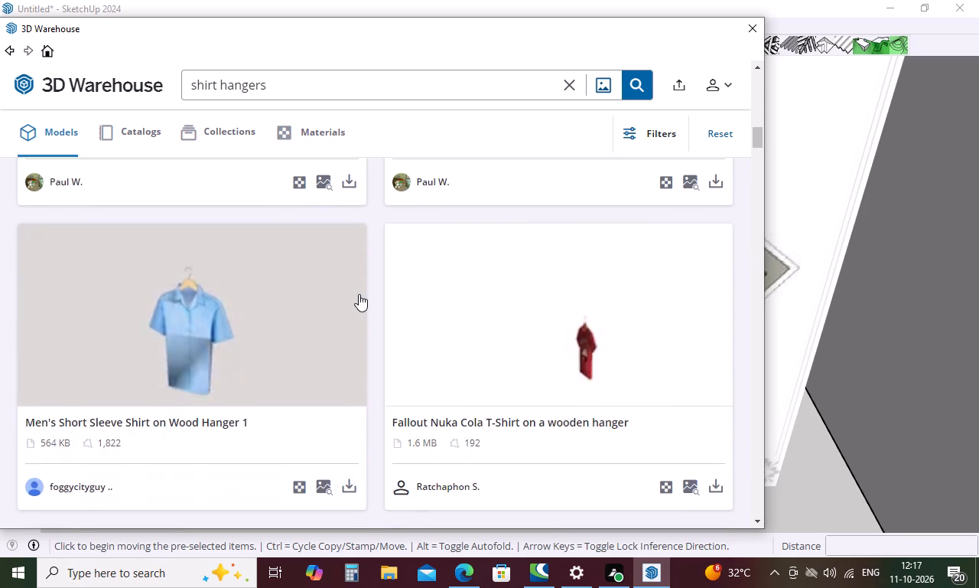
scroll(359, 294, down, 13)
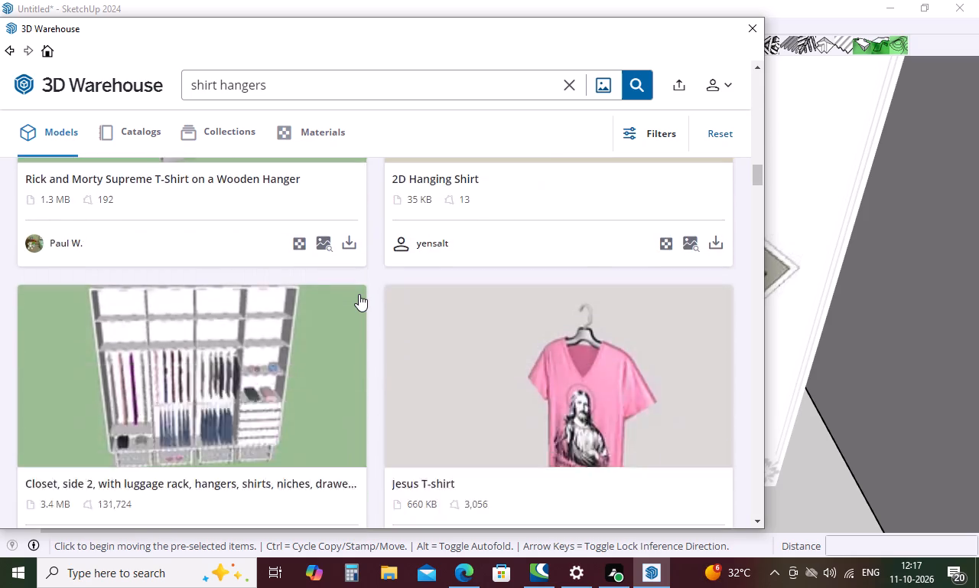
scroll(359, 314, down, 3)
scroll(359, 314, up, 3)
scroll(360, 309, down, 3)
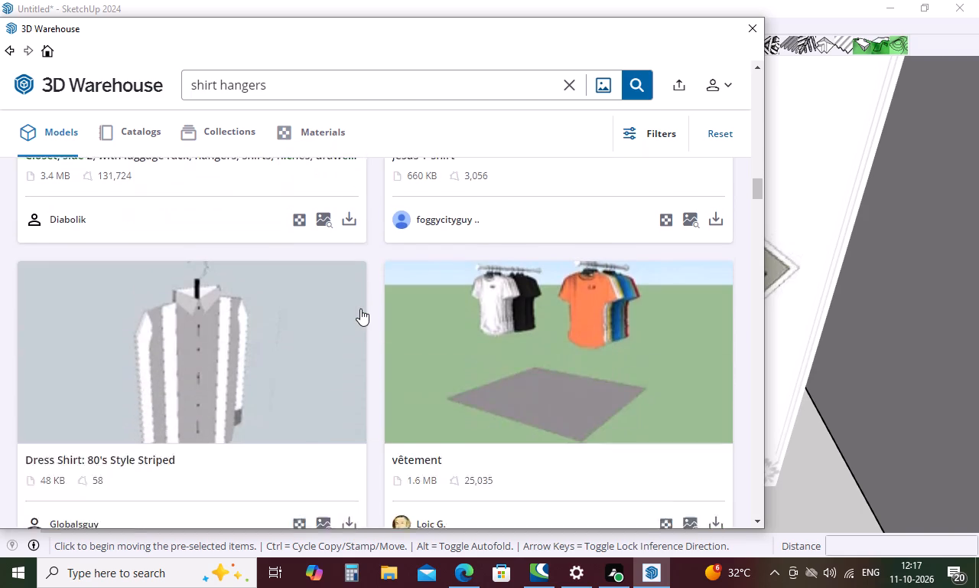
scroll(360, 309, down, 7)
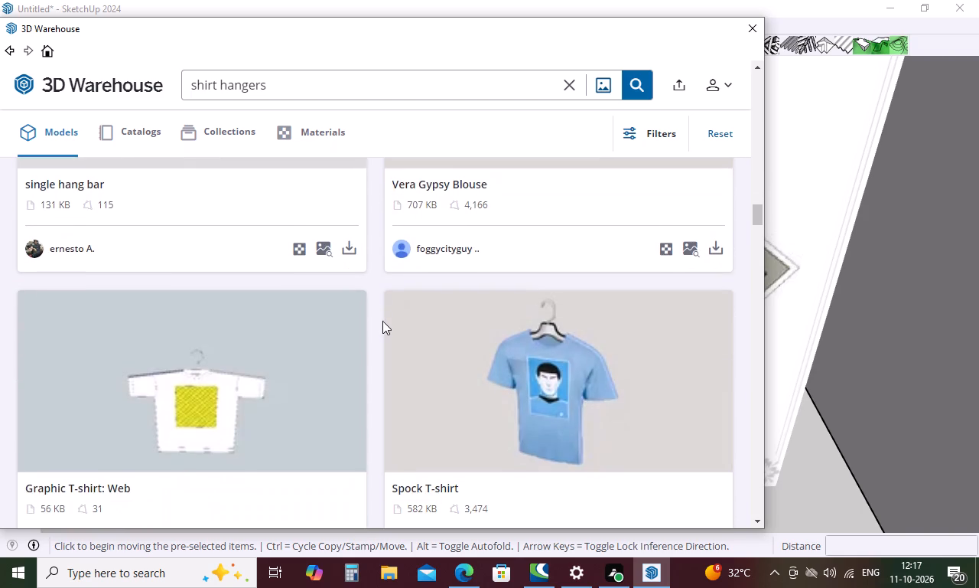
scroll(387, 317, down, 4)
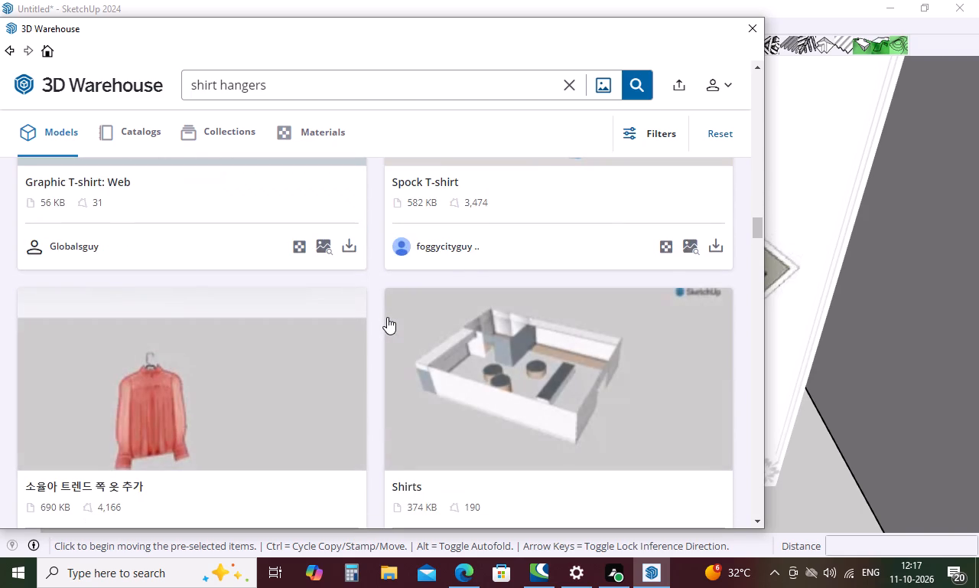
scroll(387, 317, down, 9)
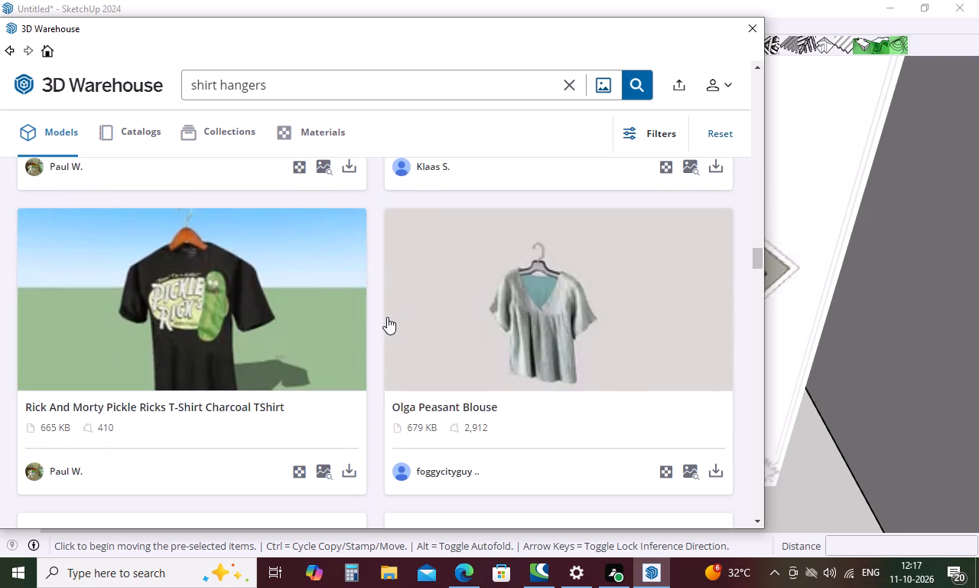
scroll(387, 317, down, 10)
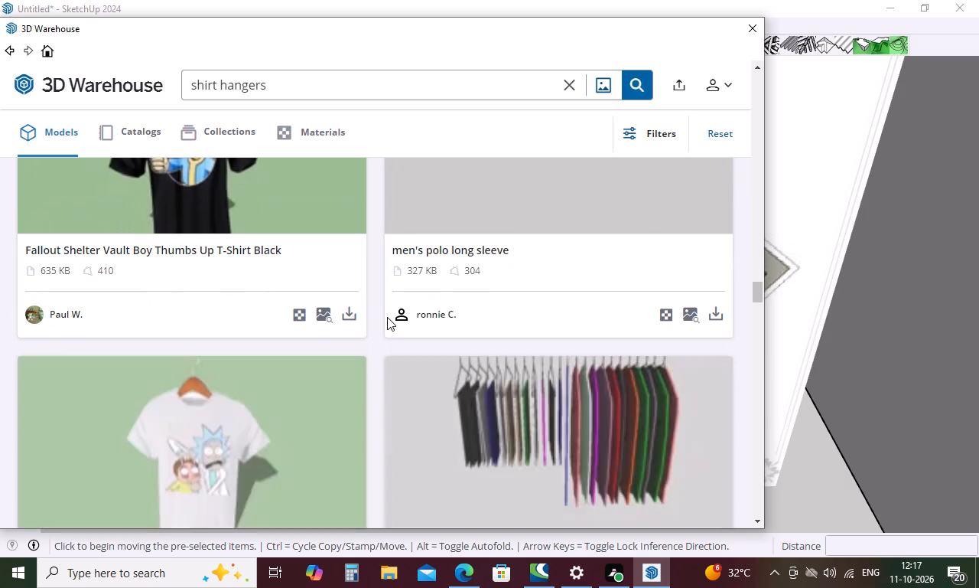
scroll(387, 317, down, 3)
scroll(387, 317, up, 3)
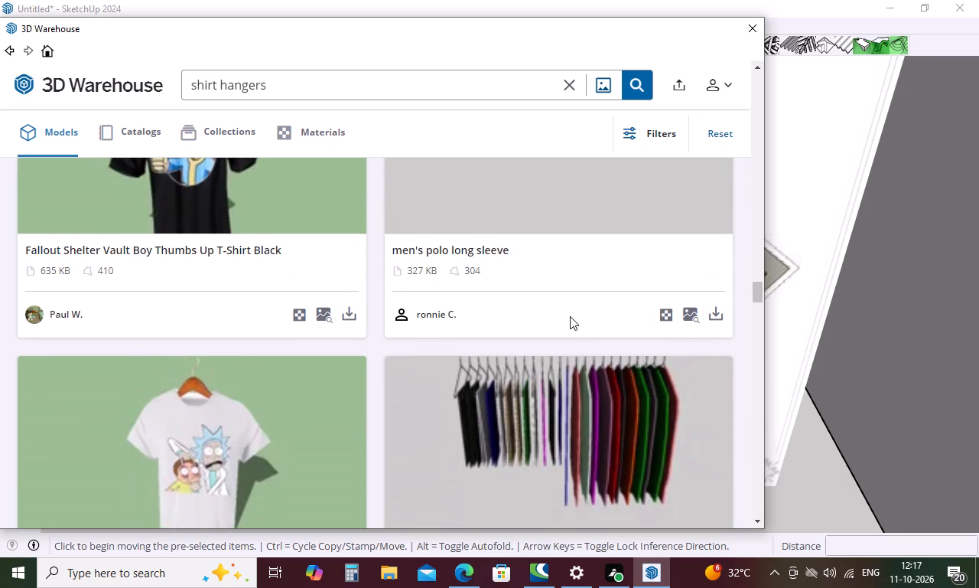
scroll(570, 316, down, 3)
click(711, 396)
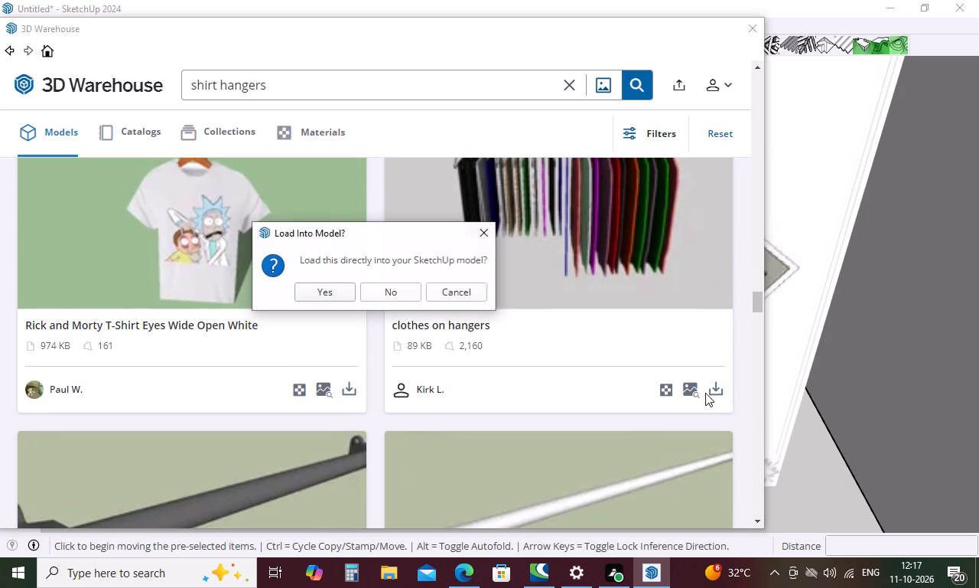
click(340, 286)
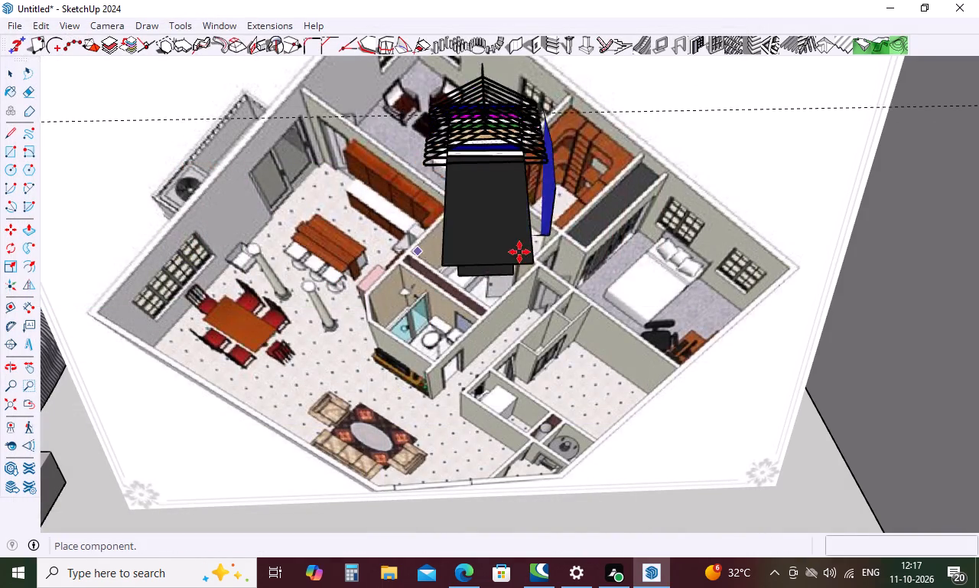
scroll(487, 307, down, 4)
middle_drag(487, 308, 526, 428)
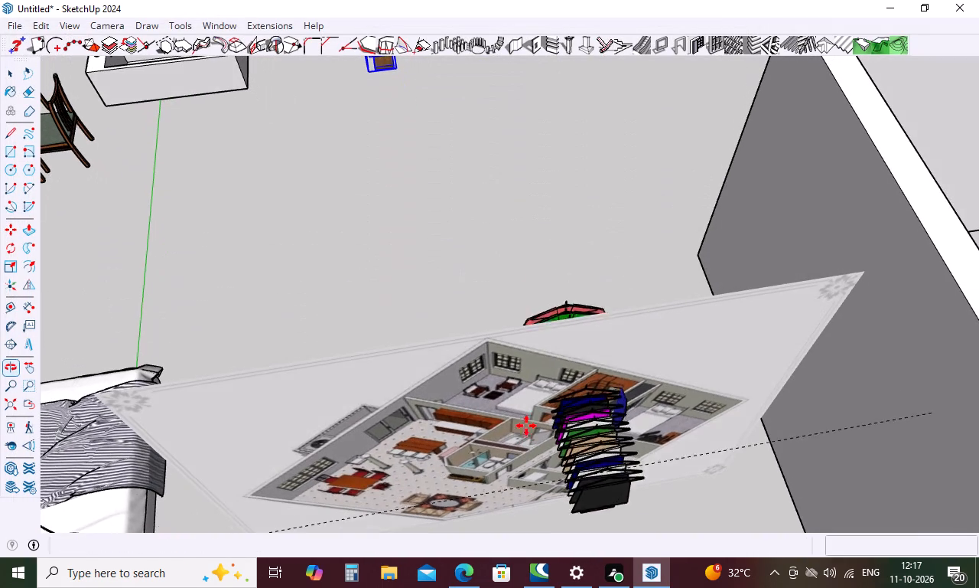
click(135, 230)
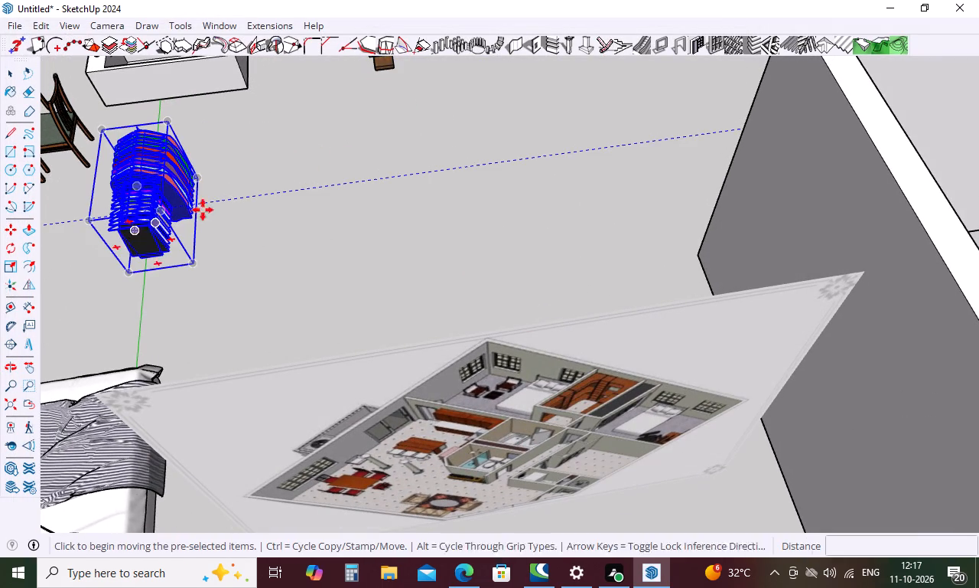
middle_drag(294, 262, 292, 173)
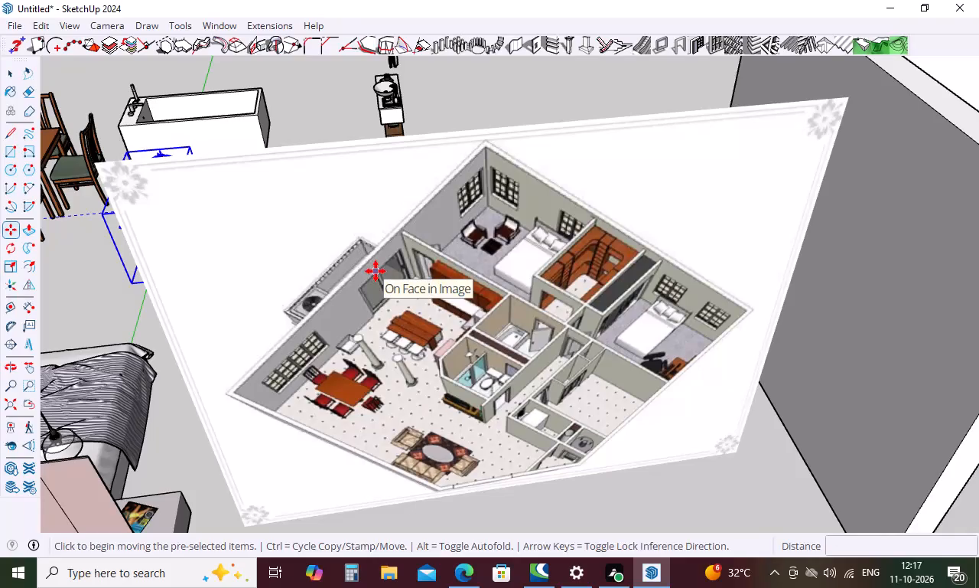
Search the 3D Warehouse models for "washing machine".
click(229, 24)
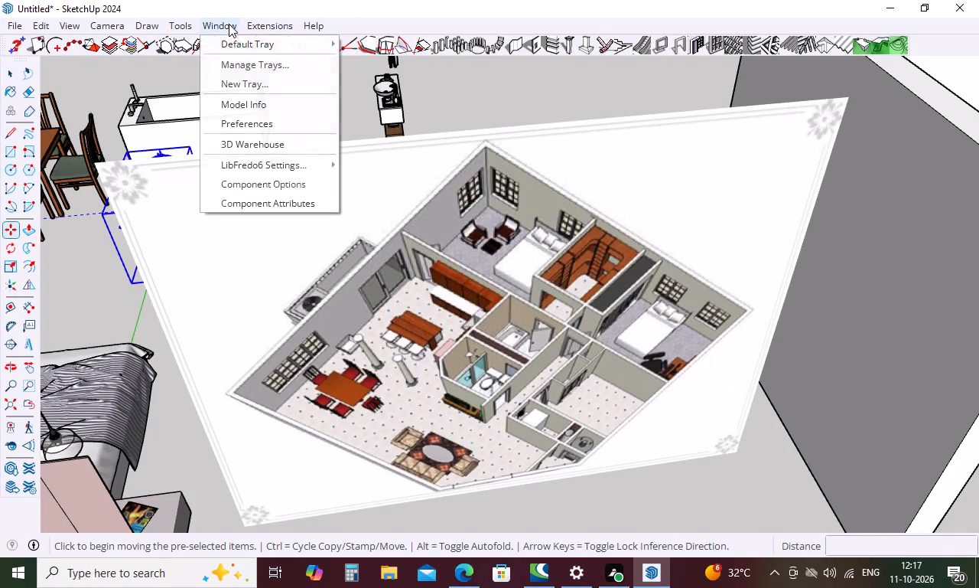
click(255, 150)
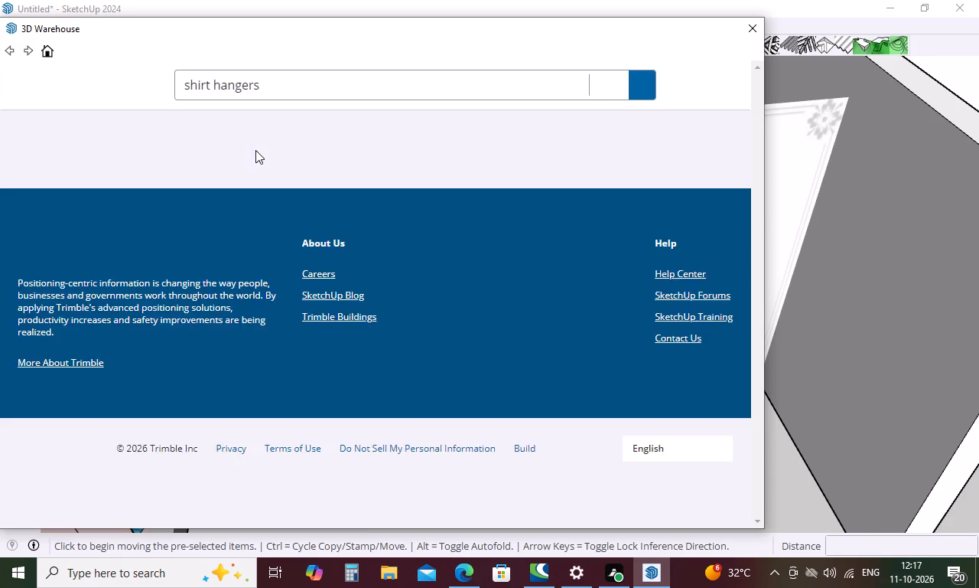
click(286, 93)
click(287, 84)
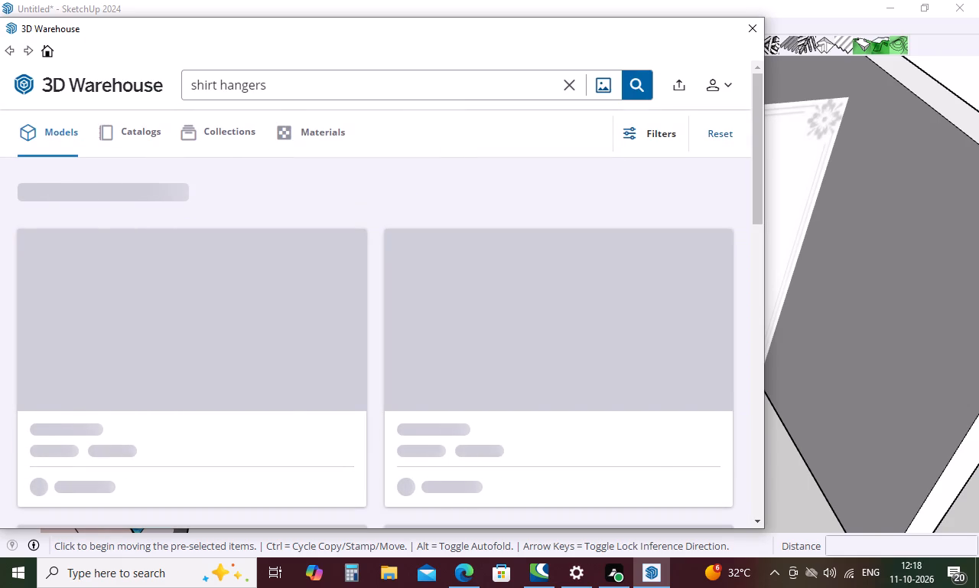
click(285, 85)
key(BackSpace)
key(BackSpace)
key(BackSpace)
key(BackSpace)
key(BackSpace)
key(BackSpace)
key(BackSpace)
key(BackSpace)
key(BackSpace)
key(BackSpace)
key(BackSpace)
key(BackSpace)
key(BackSpace)
key(BackSpace)
key(BackSpace)
key(BackSpace)
key(BackSpace)
key(BackSpace)
key(BackSpace)
key(BackSpace)
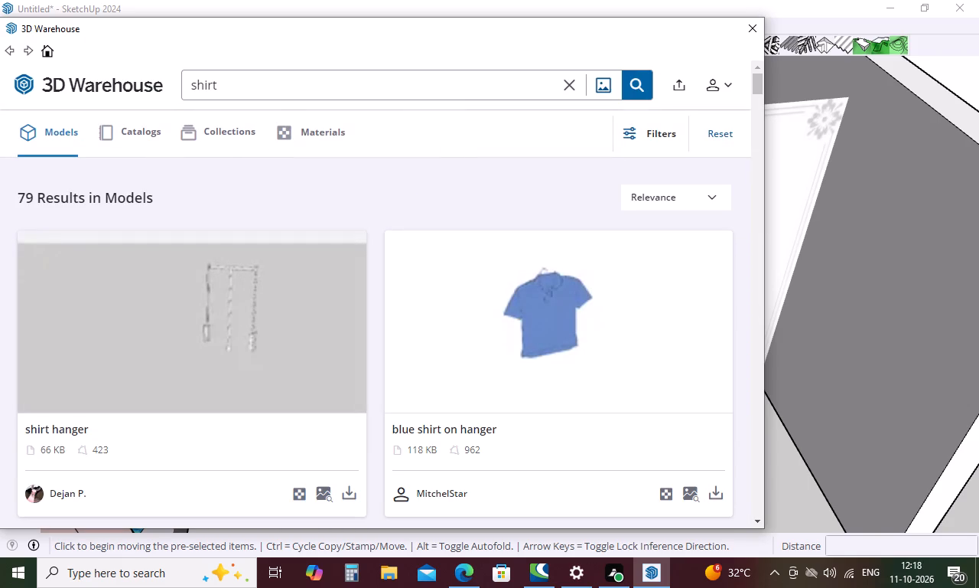
text(washing machine)
key(Return)
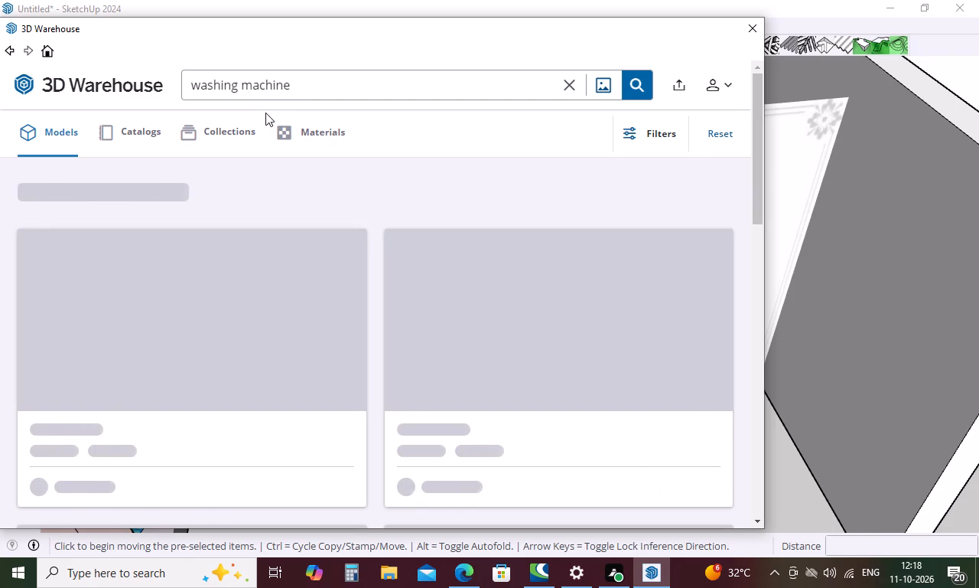
Browse the washing machine results to compare the front-loading and top-loading models for one that suits the house.
scroll(542, 351, down, 1)
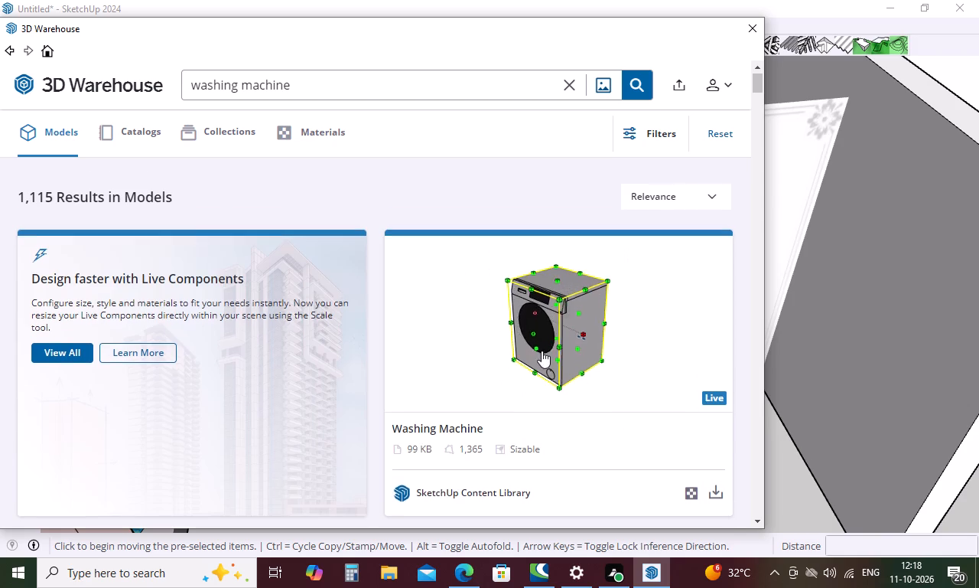
scroll(542, 351, down, 2)
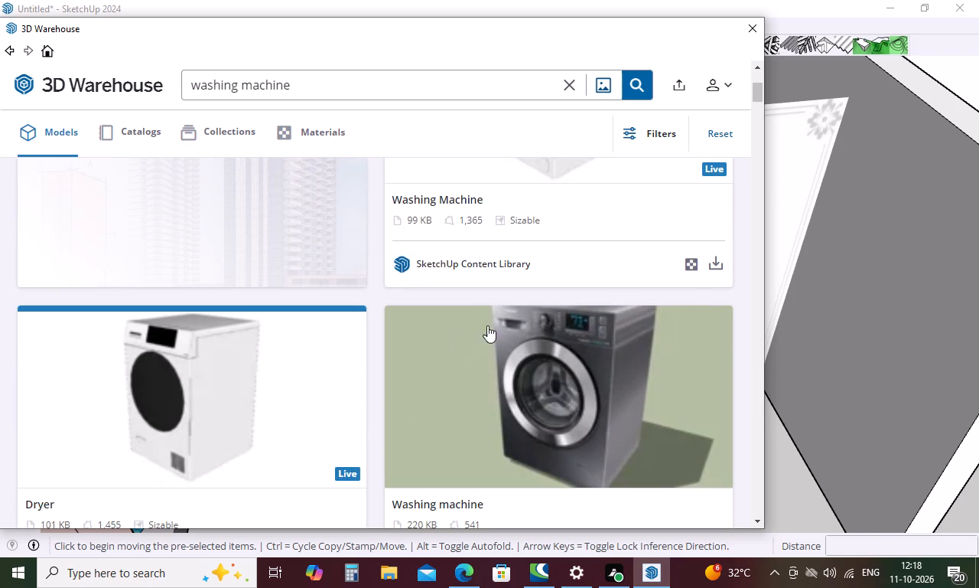
scroll(486, 345, down, 2)
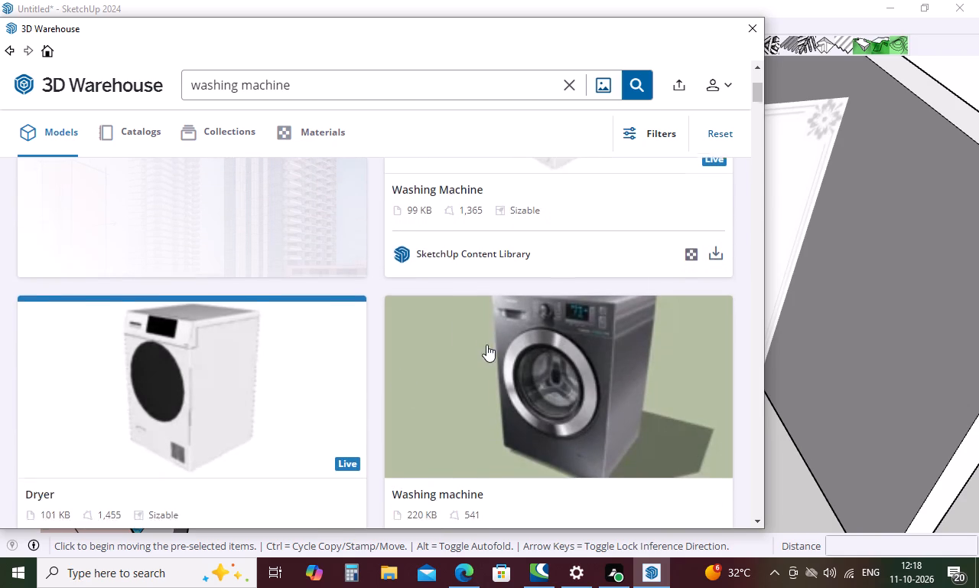
scroll(486, 345, down, 1)
click(351, 334)
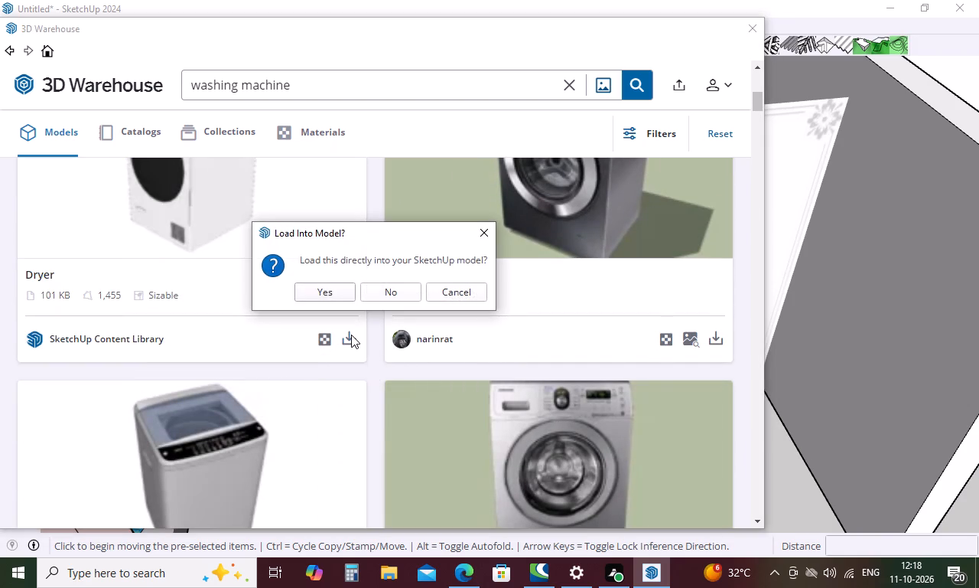
click(491, 227)
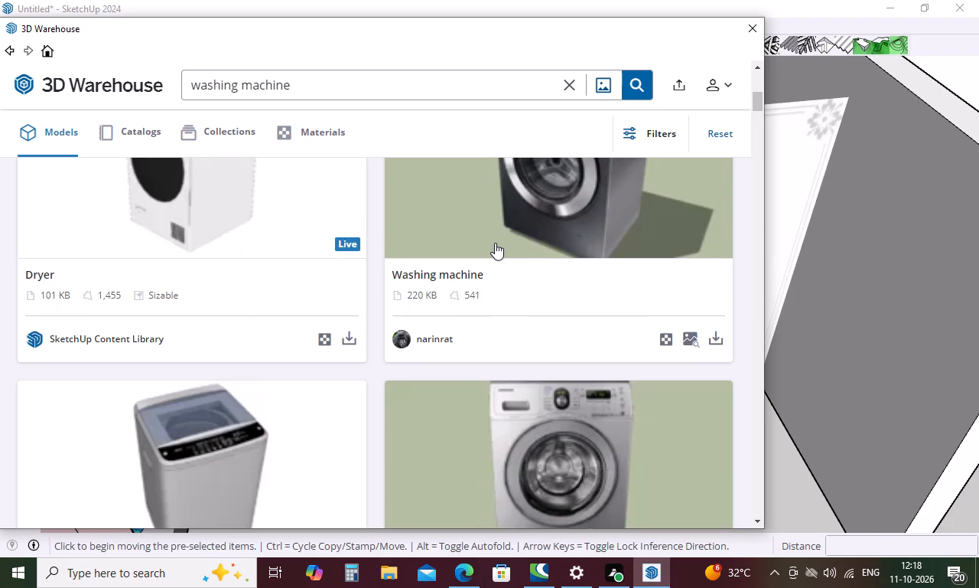
scroll(495, 243, down, 3)
scroll(600, 414, down, 2)
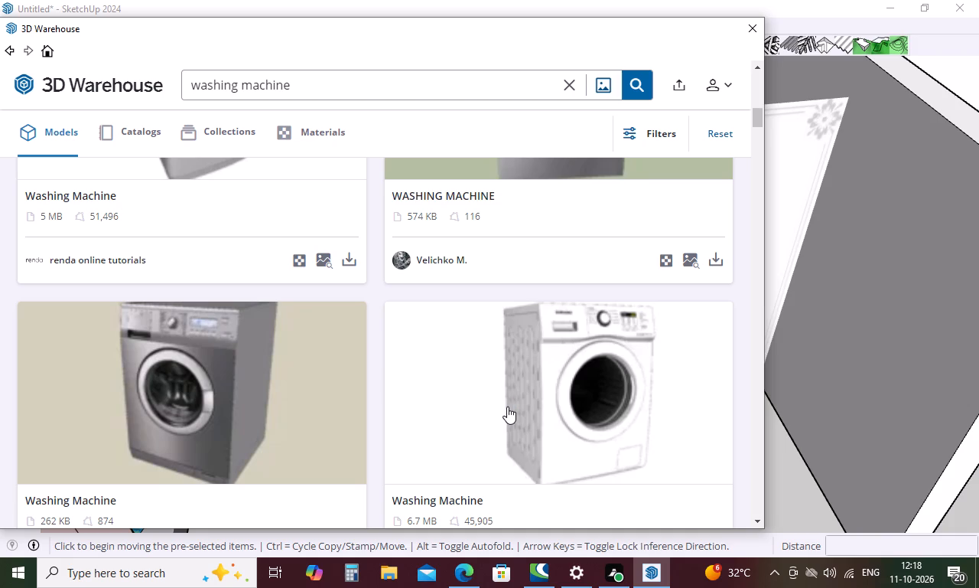
scroll(520, 340, down, 3)
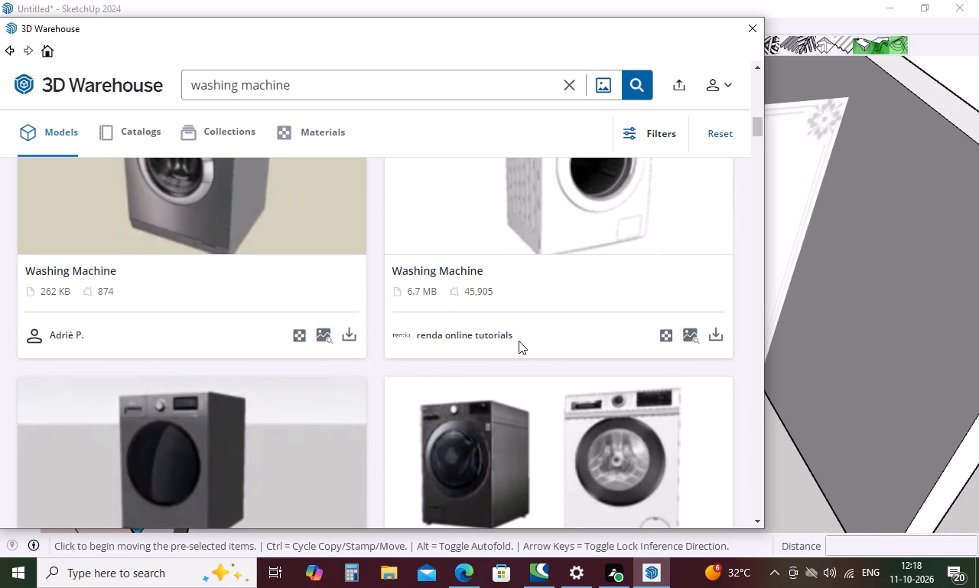
scroll(518, 341, down, 2)
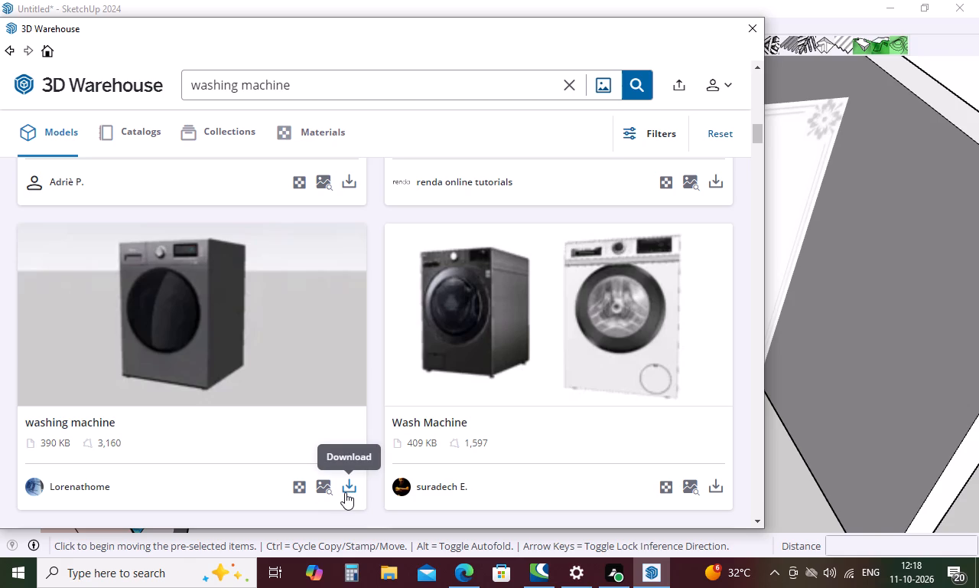
scroll(595, 374, down, 5)
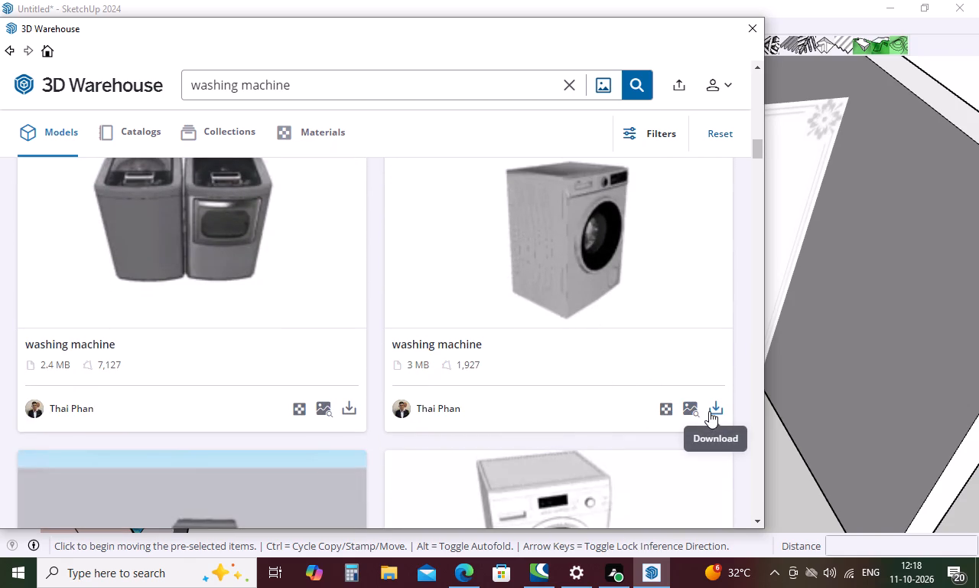
scroll(455, 370, down, 3)
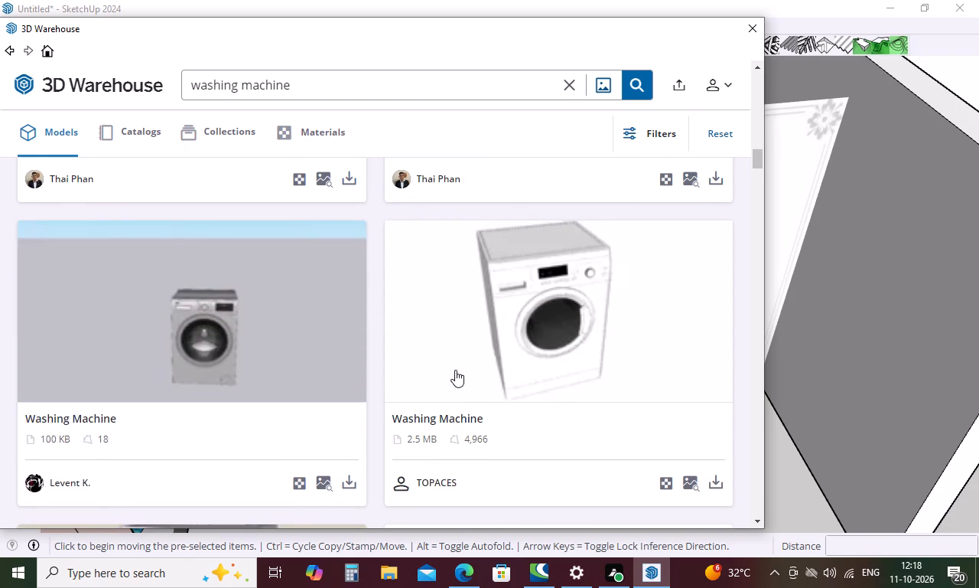
scroll(455, 370, down, 4)
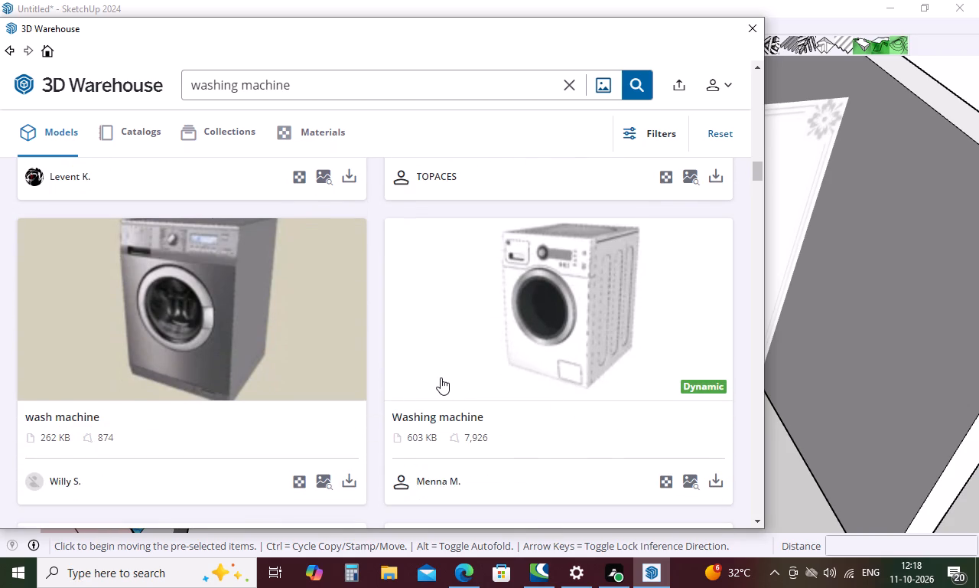
scroll(538, 409, up, 4)
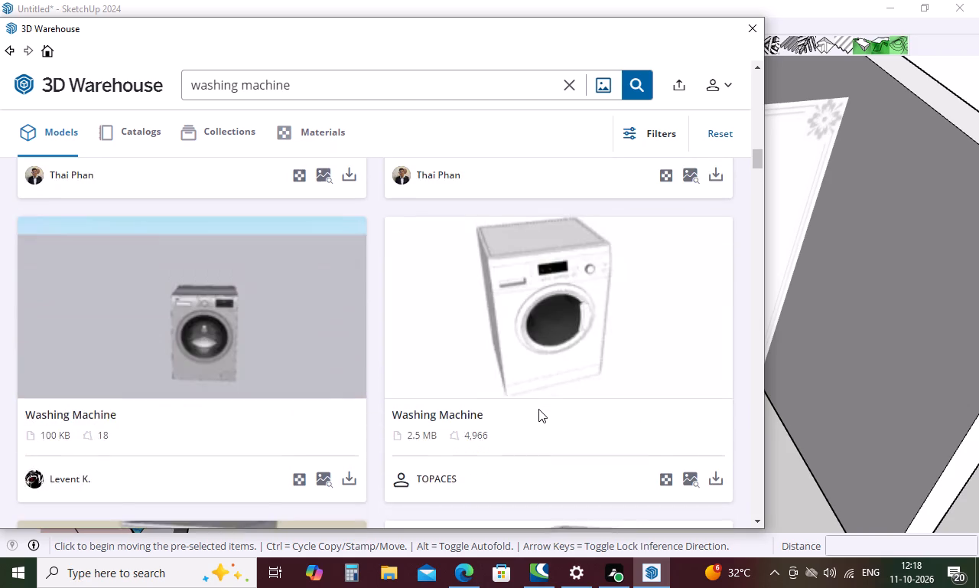
scroll(538, 409, up, 8)
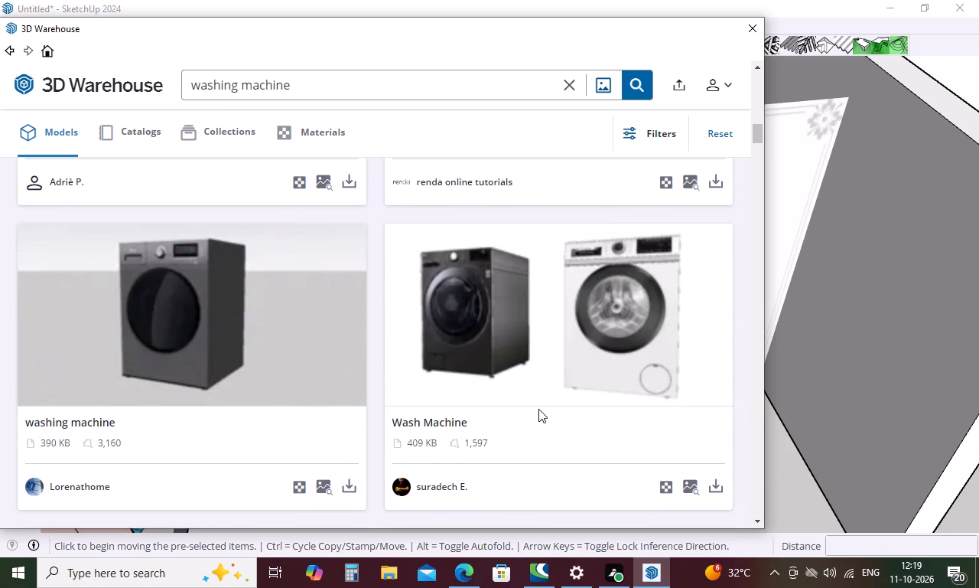
scroll(538, 409, up, 8)
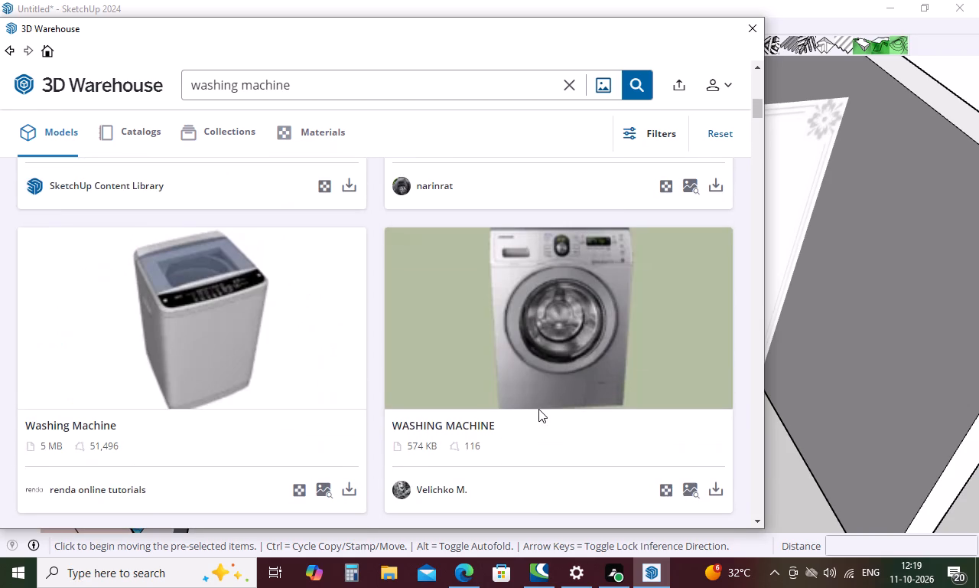
Load the grey top-loading washing machine by renda online tutorials and place it beside the wash basin vanity, behind the floor plan picture.
click(355, 489)
click(348, 296)
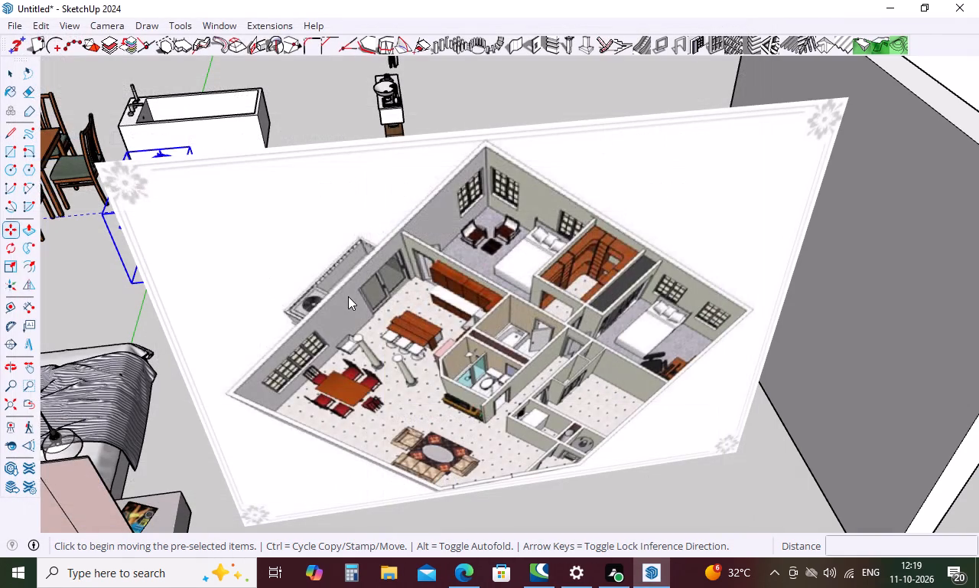
scroll(565, 343, down, 8)
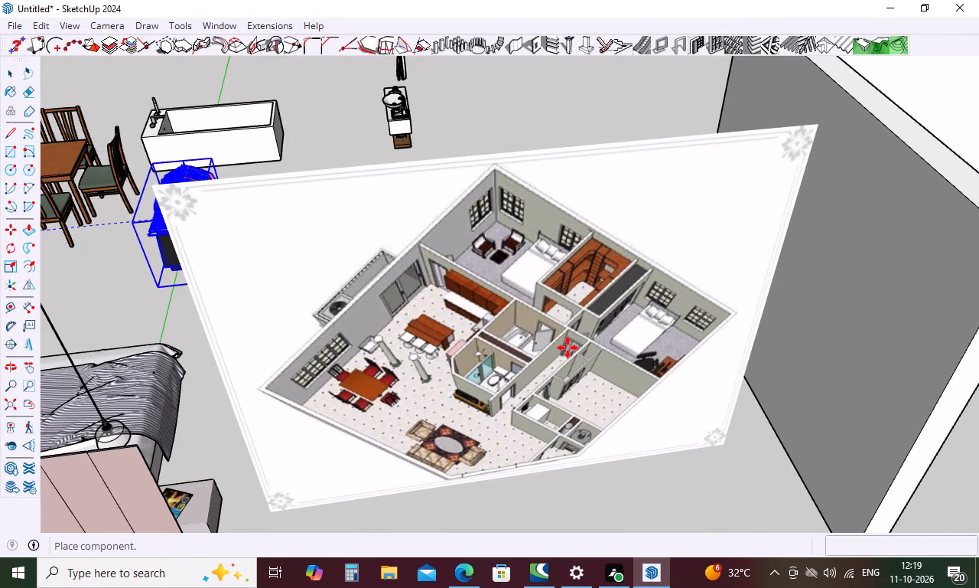
scroll(568, 348, down, 6)
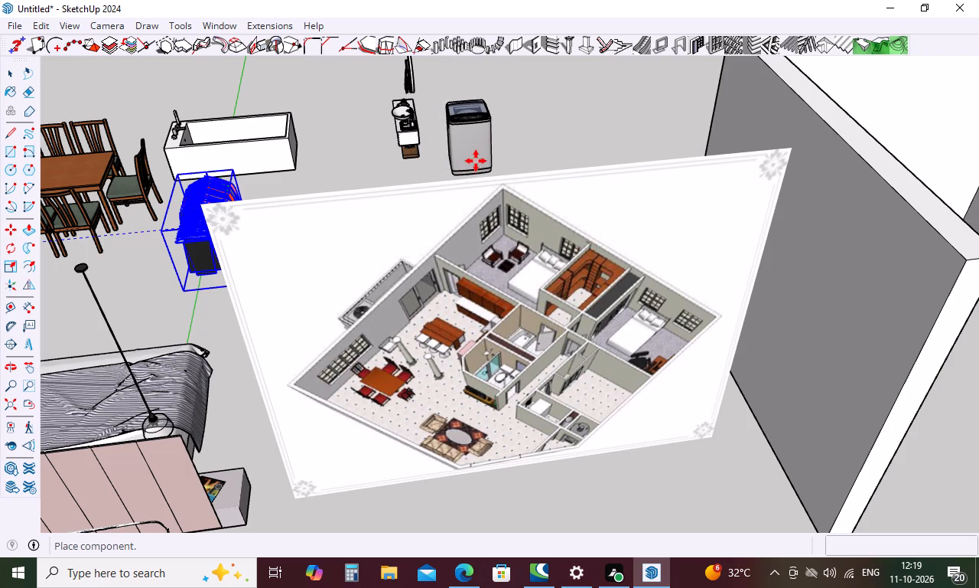
click(477, 158)
Examine the small utility rooms at the front corner of the floor plan picture up close to see which items are still needed.
middle_drag(536, 373, 532, 351)
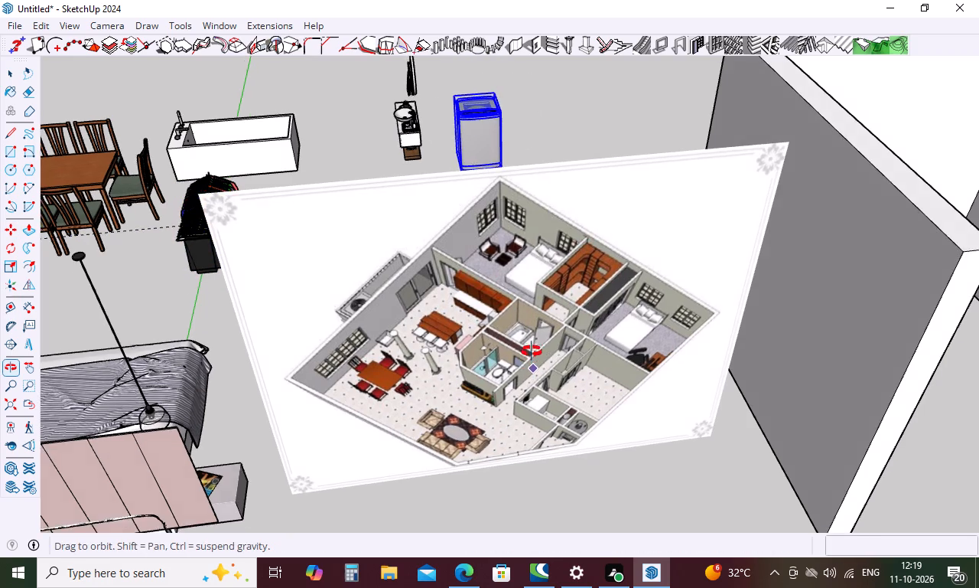
middle_drag(532, 351, 531, 335)
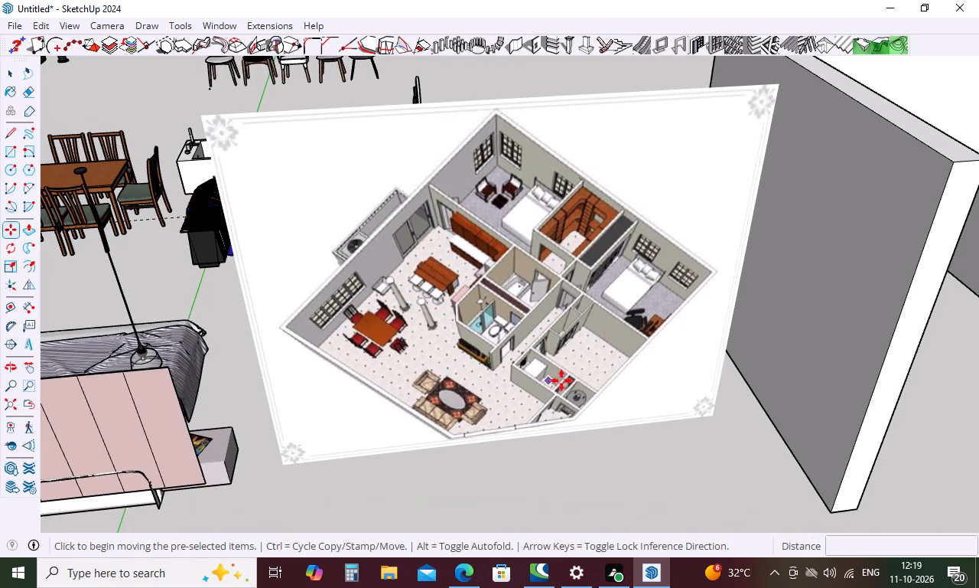
scroll(561, 381, up, 2)
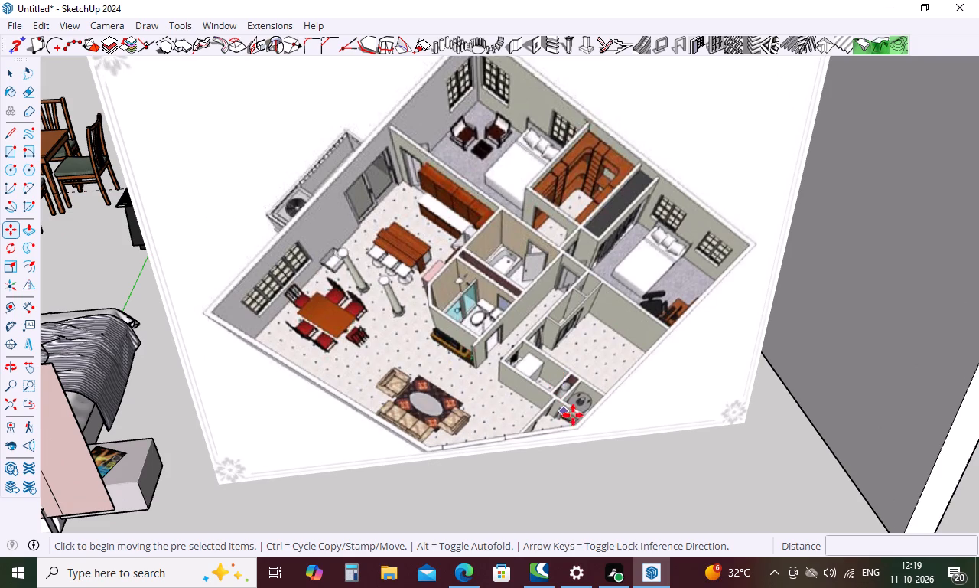
scroll(571, 407, up, 7)
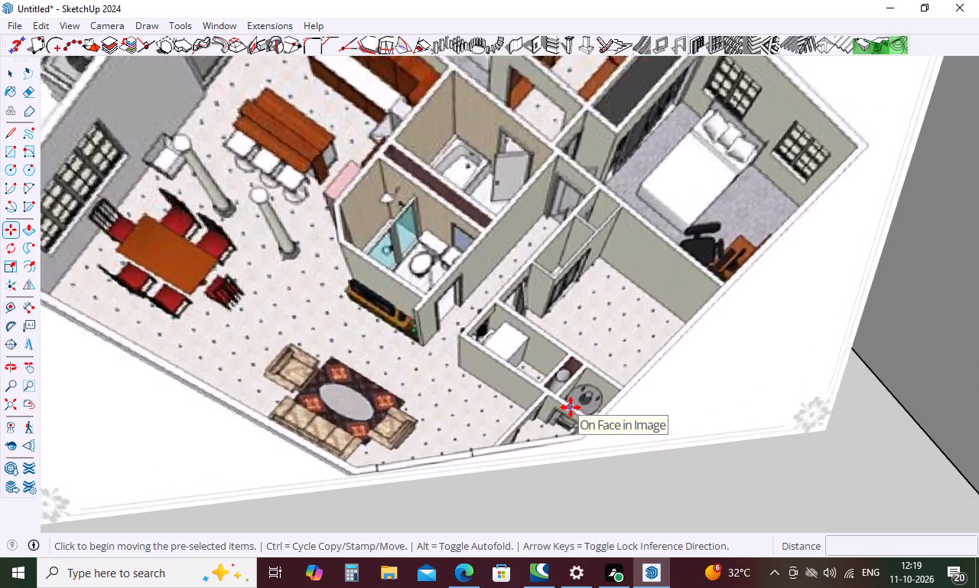
scroll(571, 407, up, 7)
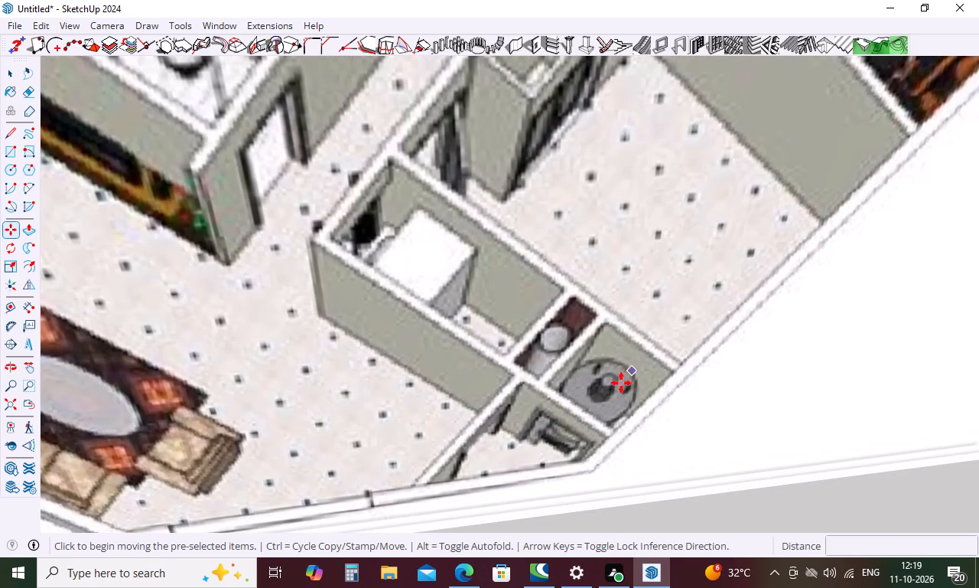
scroll(672, 212, down, 9)
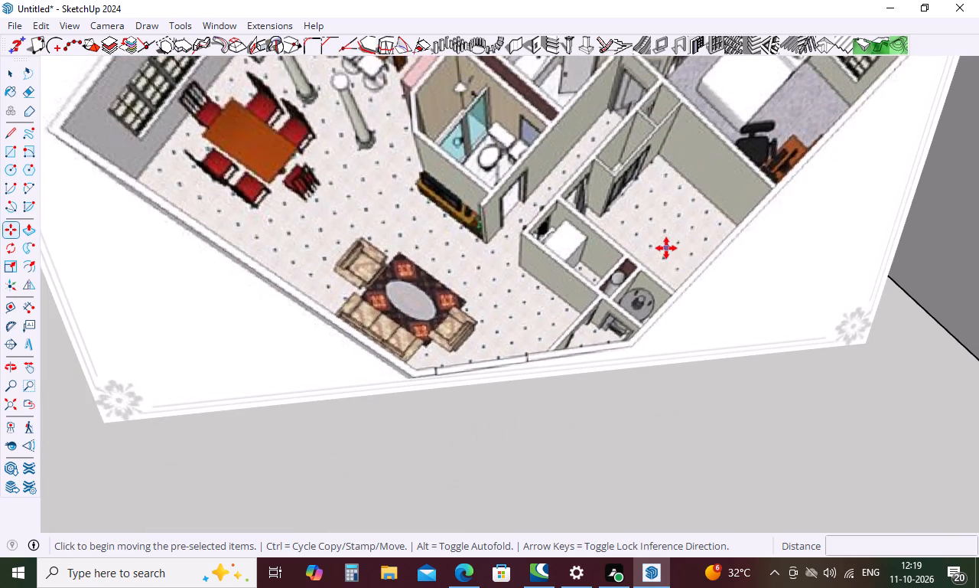
scroll(665, 250, down, 6)
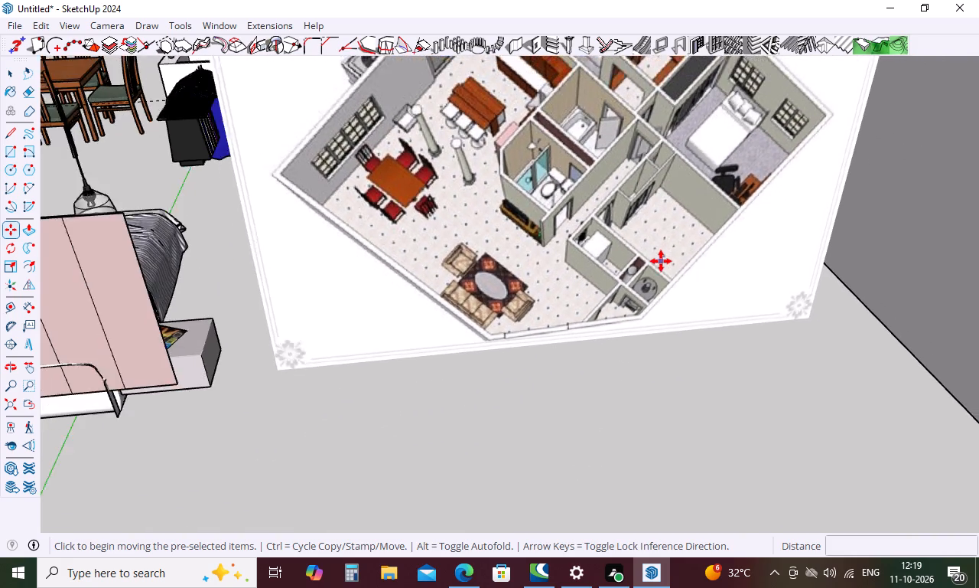
scroll(661, 261, down, 3)
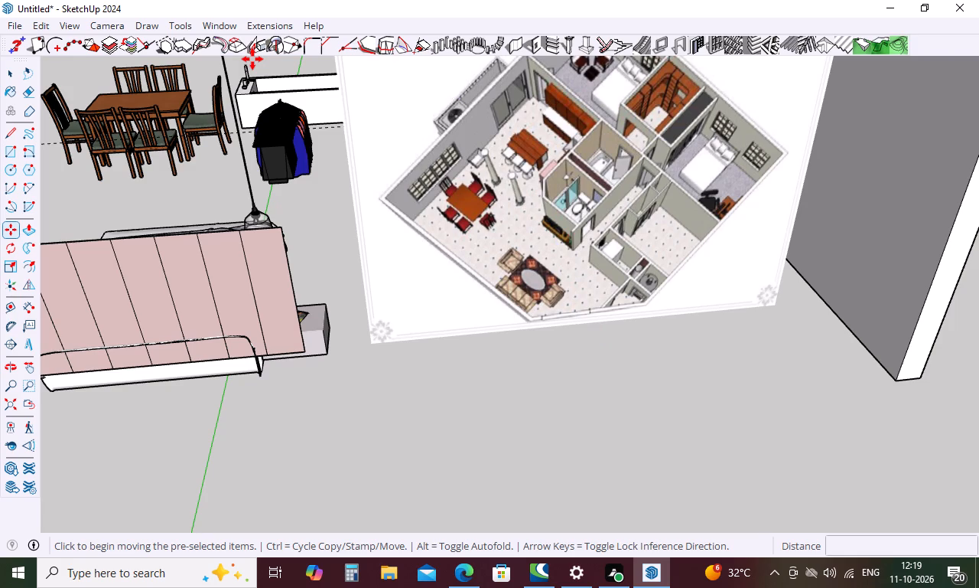
Search the 3D Warehouse models for "sink".
click(223, 24)
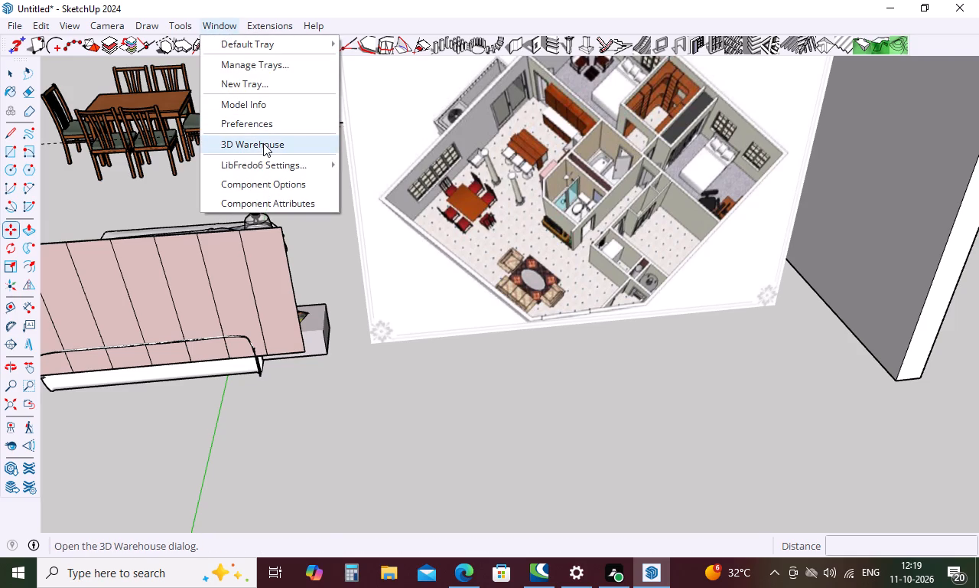
click(263, 143)
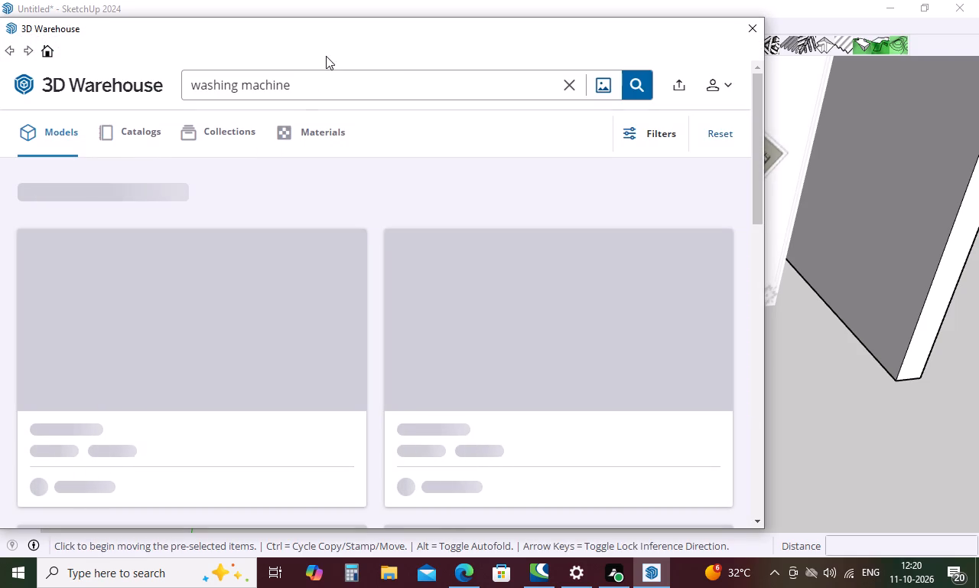
click(326, 85)
click(326, 90)
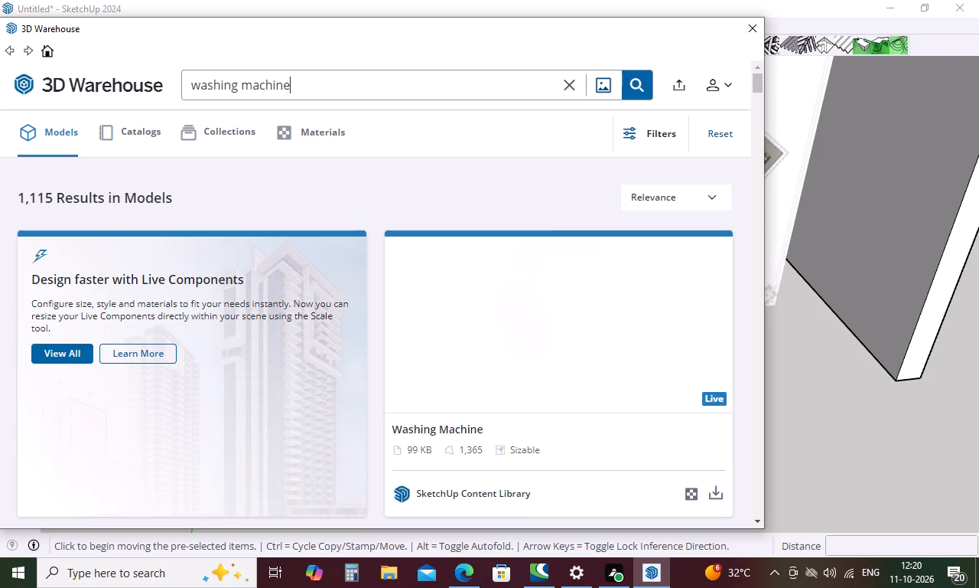
key(BackSpace)
key(BackSpace)
key(BackSpace)
key(BackSpace)
key(BackSpace)
key(BackSpace)
key(BackSpace)
key(BackSpace)
key(BackSpace)
key(BackSpace)
key(BackSpace)
key(BackSpace)
key(BackSpace)
key(BackSpace)
key(BackSpace)
key(BackSpace)
key(BackSpace)
key(BackSpace)
key(BackSpace)
key(BackSpace)
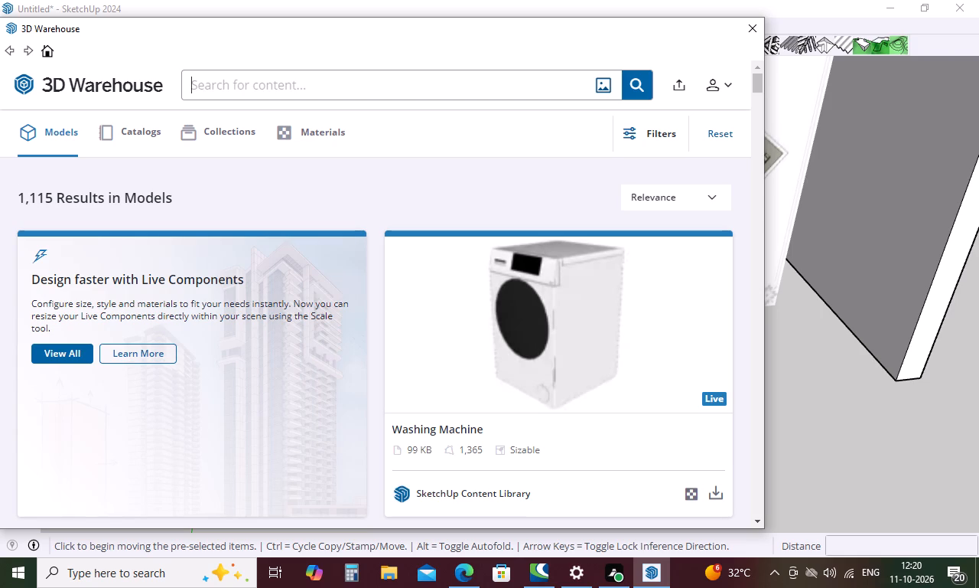
key(s)
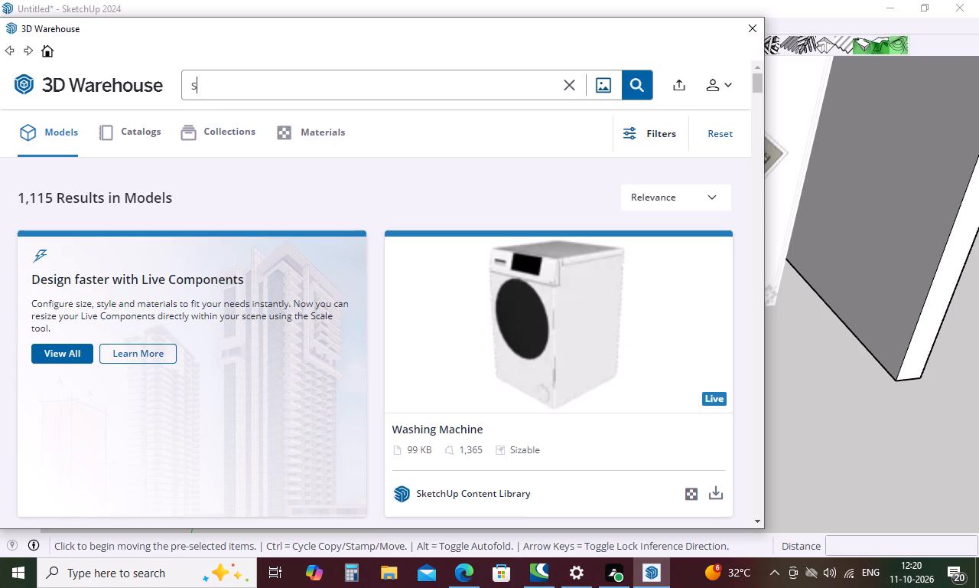
text(ink)
key(Return)
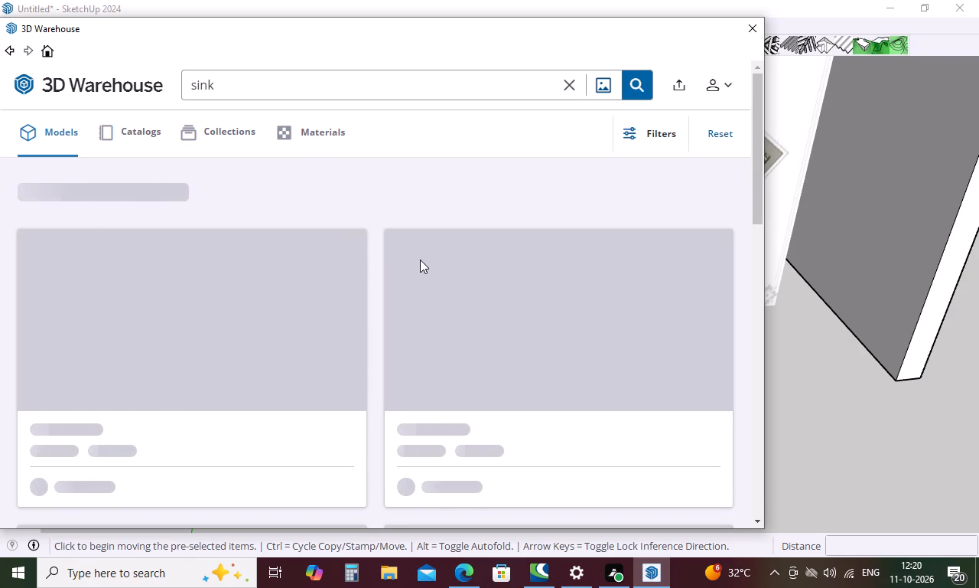
Browse the sink results to compare basins, kitchen sinks and cabinet sinks for one that suits the house.
scroll(424, 264, down, 1)
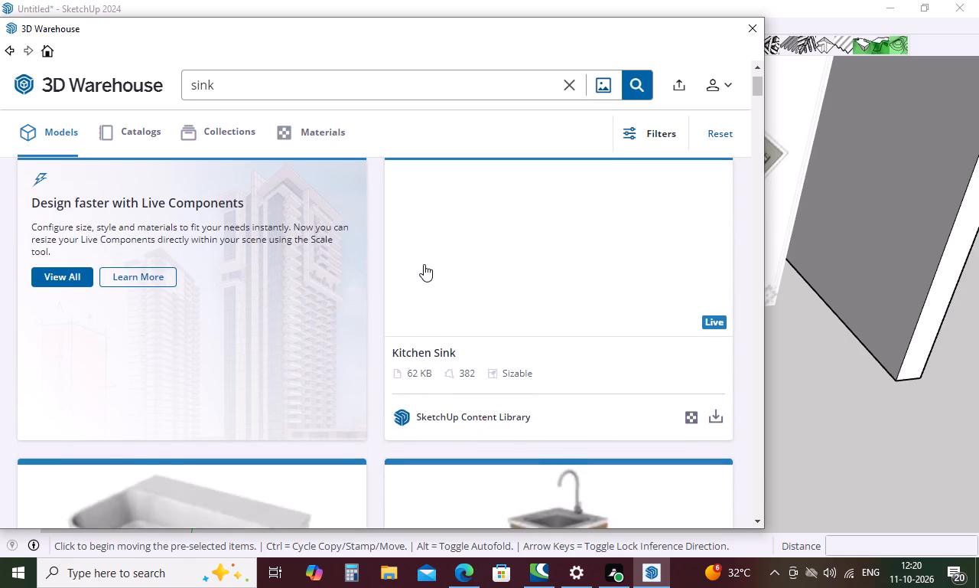
scroll(424, 264, down, 6)
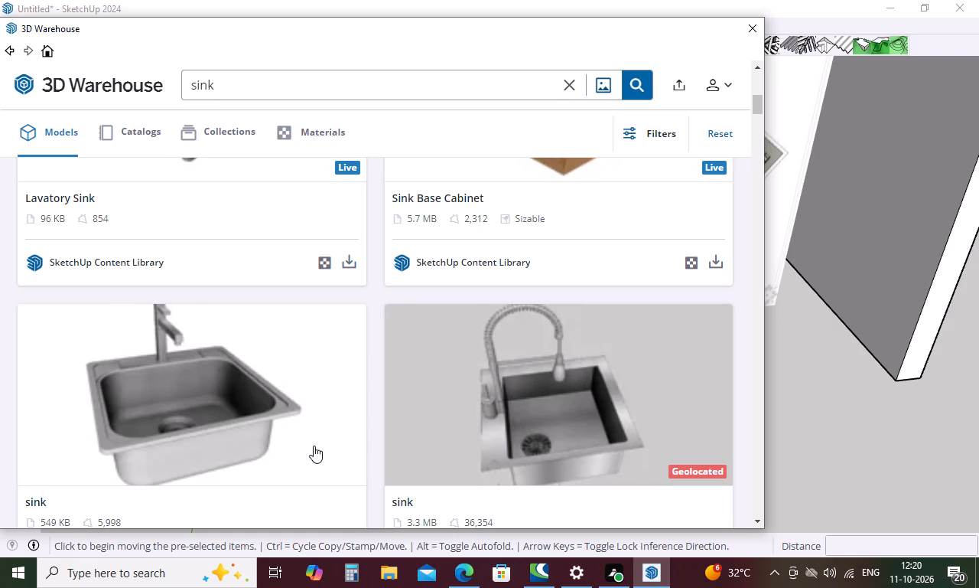
scroll(350, 381, down, 3)
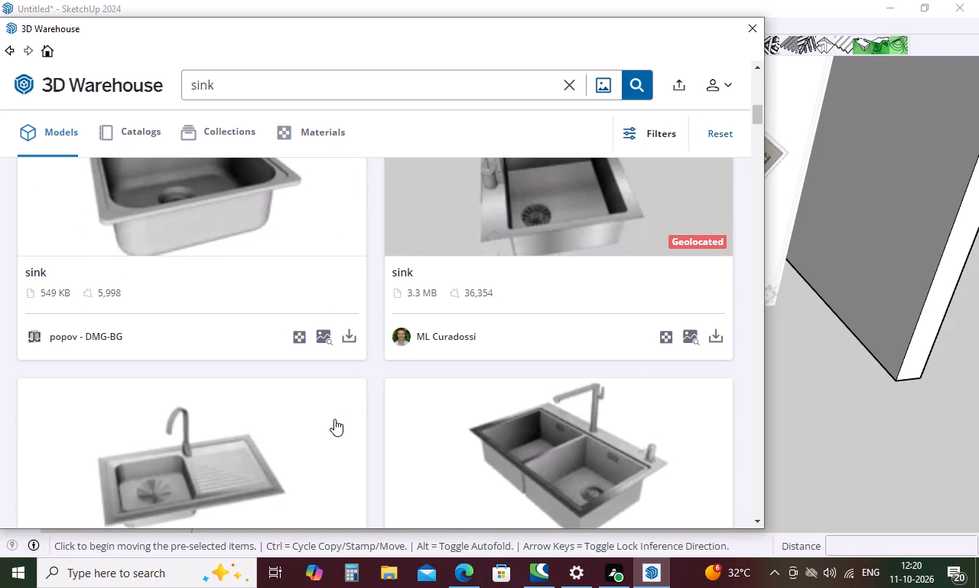
scroll(486, 357, down, 3)
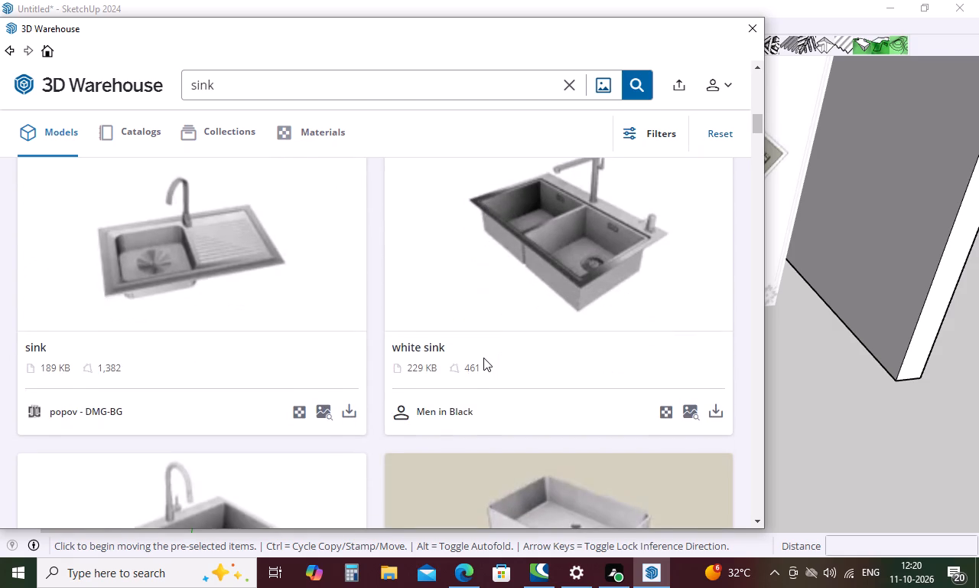
scroll(483, 358, down, 2)
scroll(386, 400, down, 2)
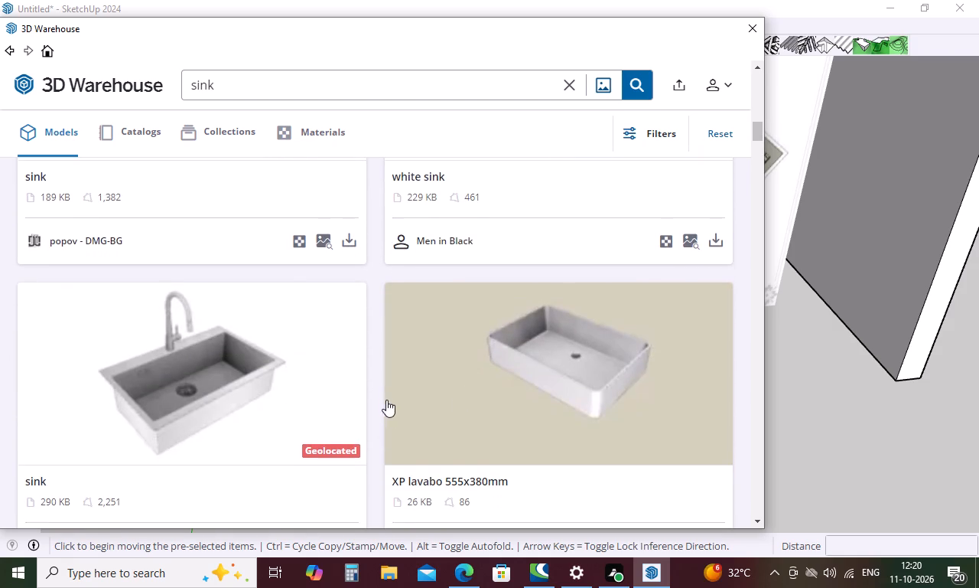
scroll(386, 400, down, 7)
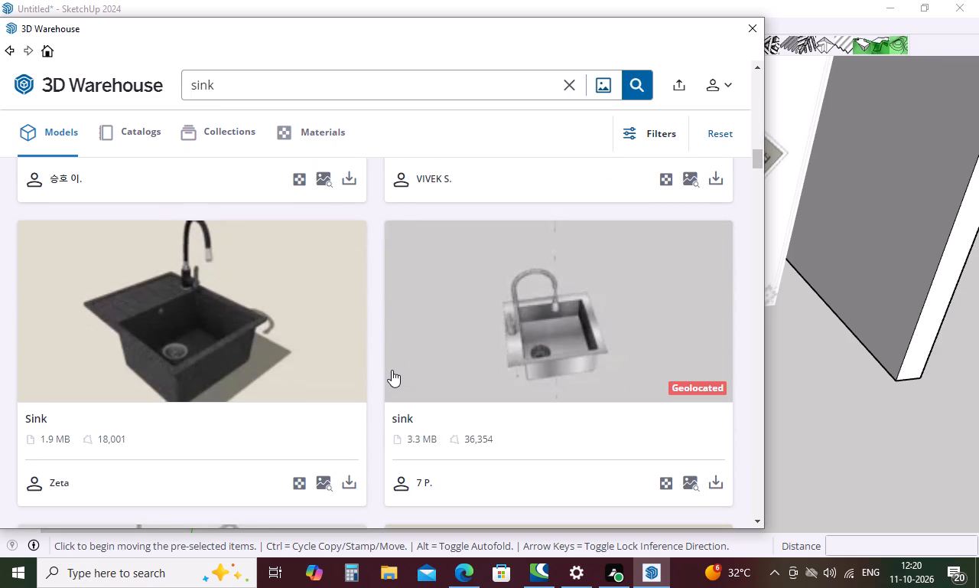
scroll(681, 312, down, 4)
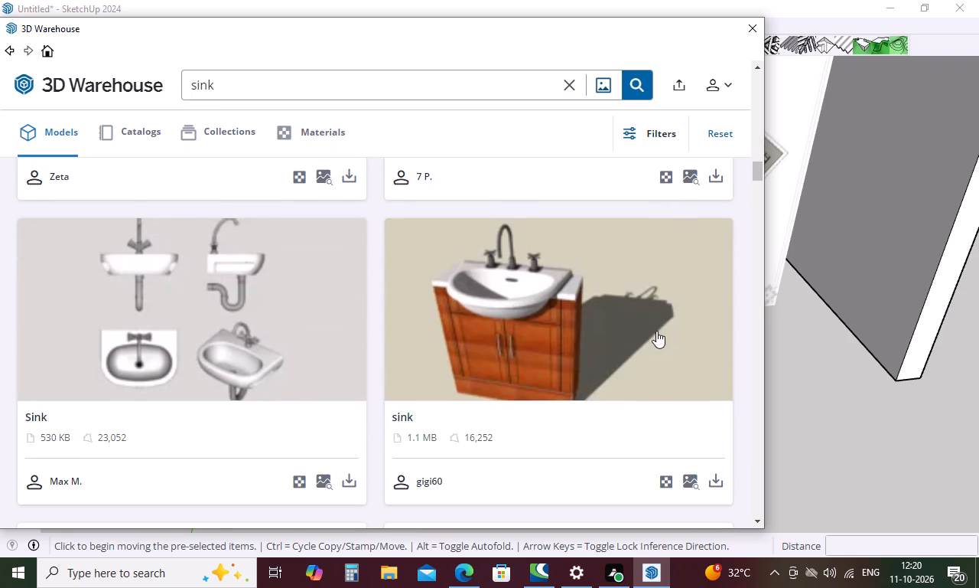
scroll(624, 323, down, 6)
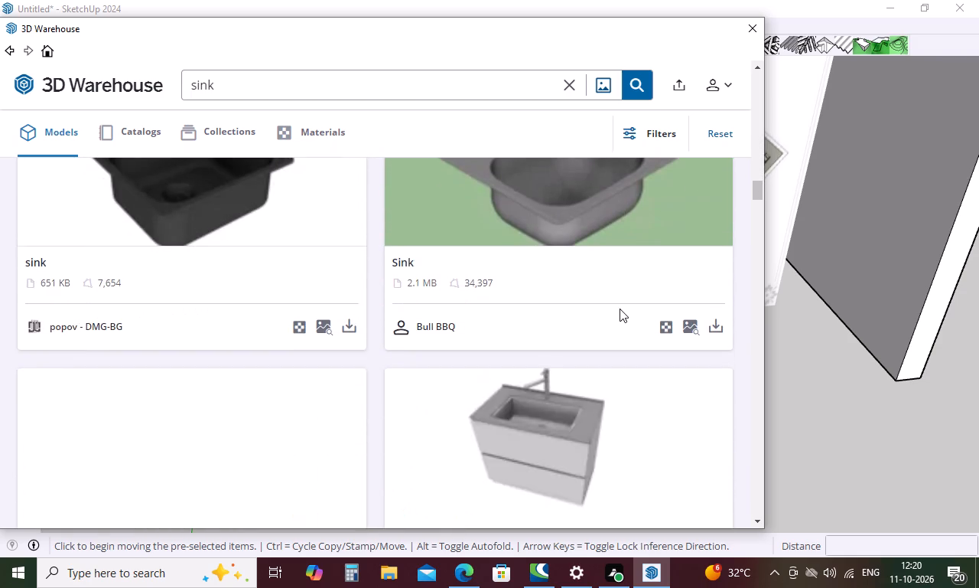
scroll(620, 309, down, 6)
scroll(620, 309, up, 3)
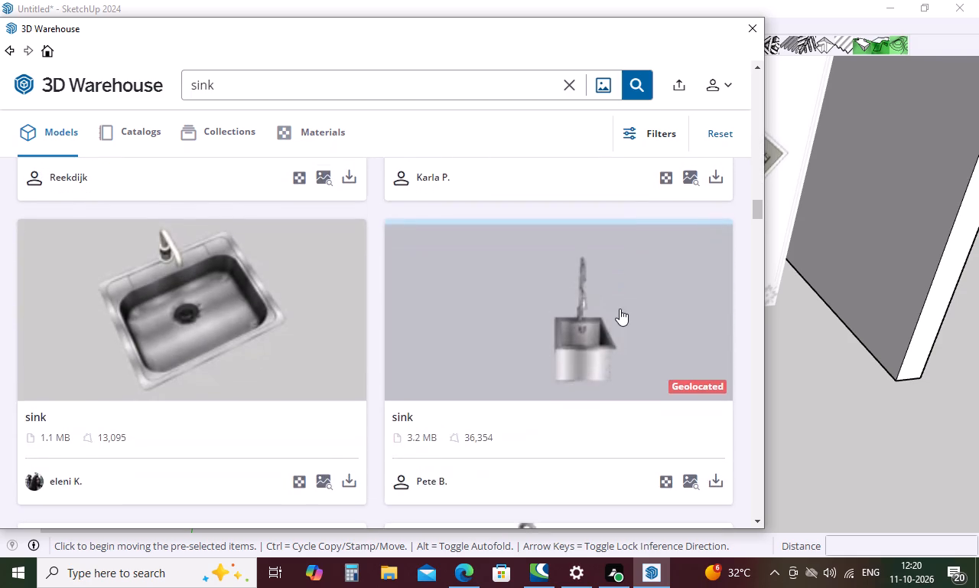
scroll(620, 309, up, 17)
scroll(620, 309, up, 5)
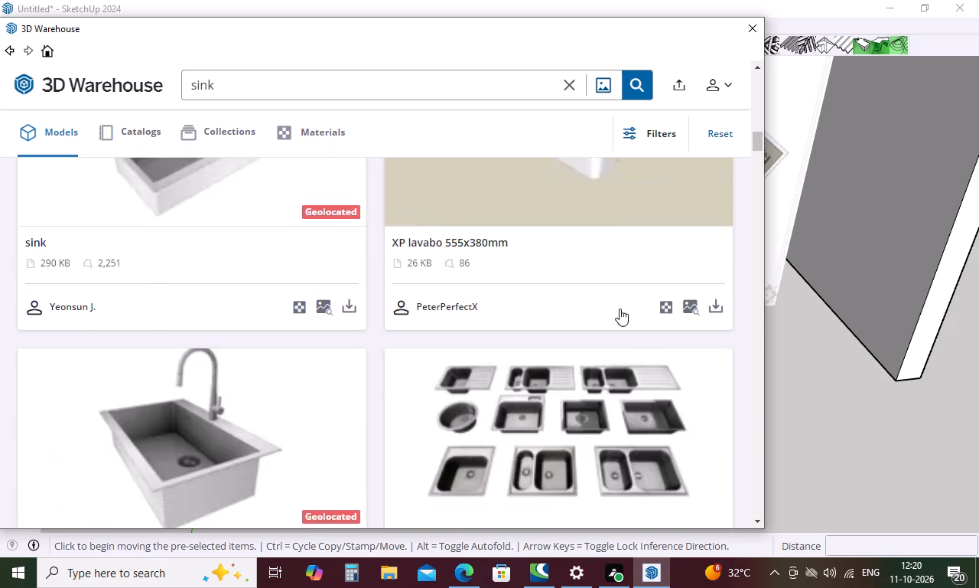
scroll(620, 309, up, 10)
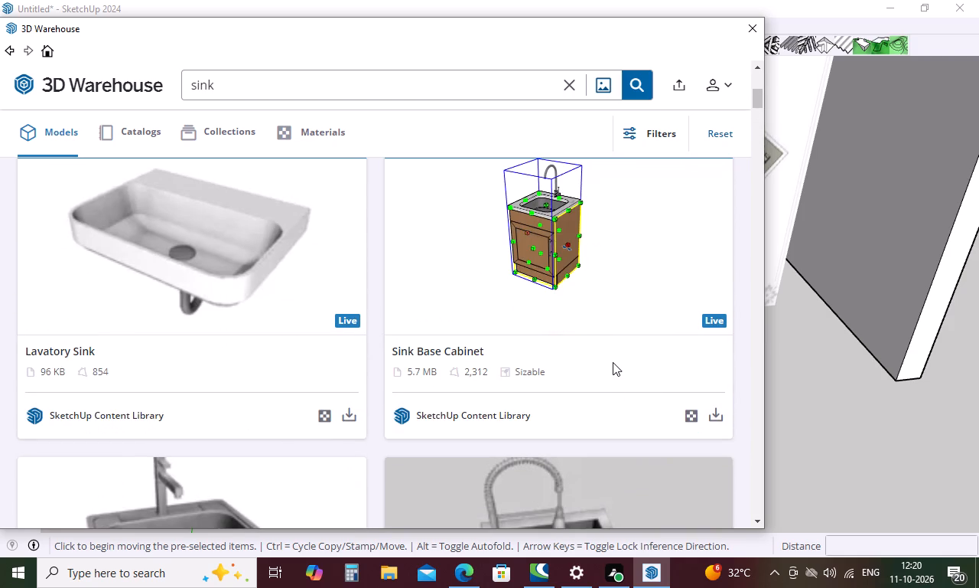
scroll(606, 335, up, 1)
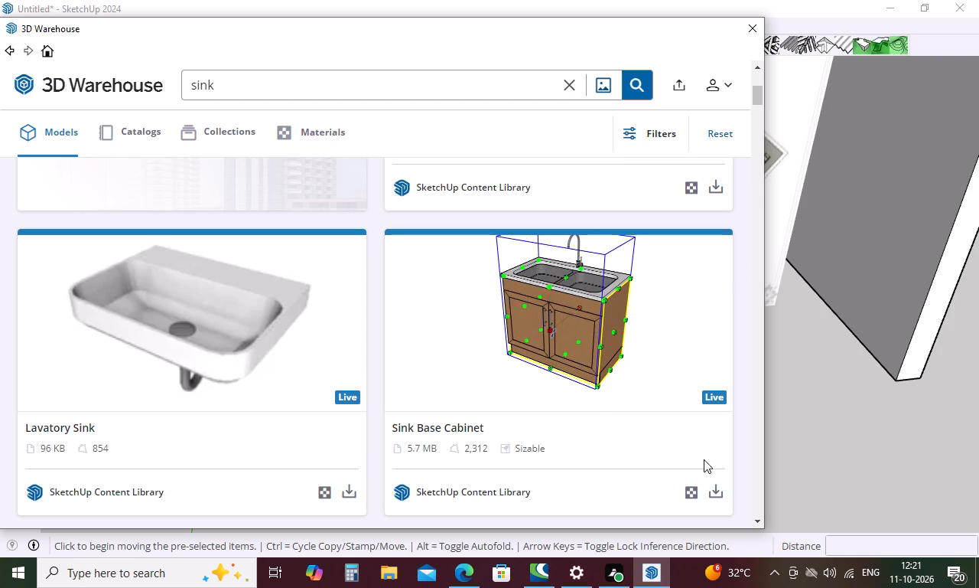
Load the Sink Base Cabinet by SketchUp Content Library into the model and place it on the open ground behind the dining table set.
click(714, 491)
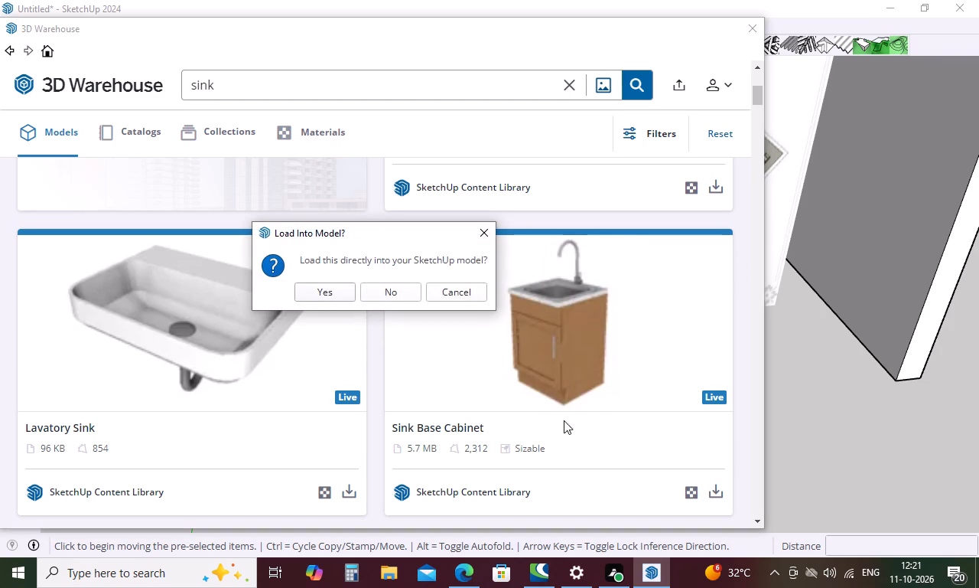
click(340, 298)
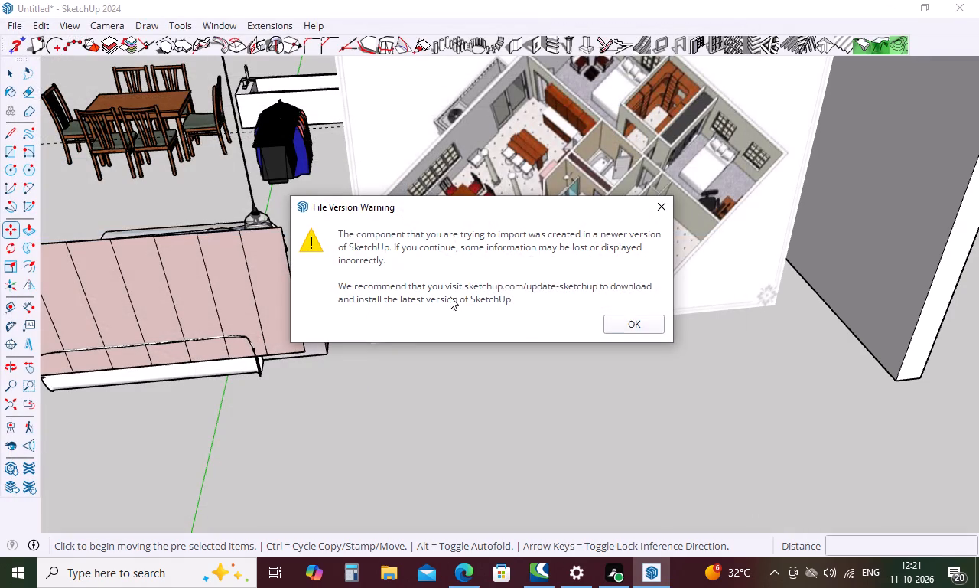
click(626, 324)
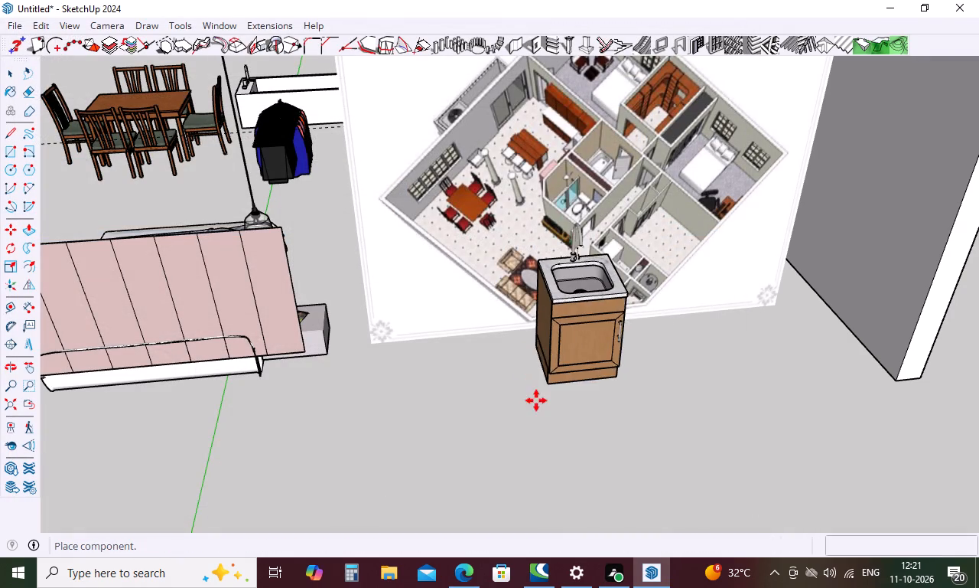
scroll(536, 400, down, 19)
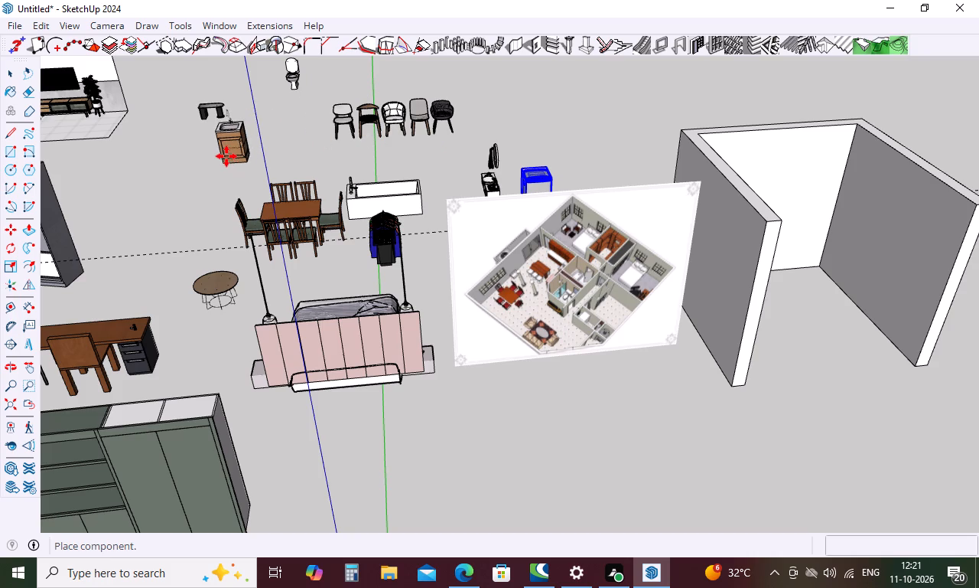
click(226, 156)
Examine the kitchen, dining and bathroom areas of the floor plan picture up close to see which items are still needed.
middle_drag(552, 363, 563, 273)
scroll(587, 245, up, 4)
middle_drag(586, 265, 580, 211)
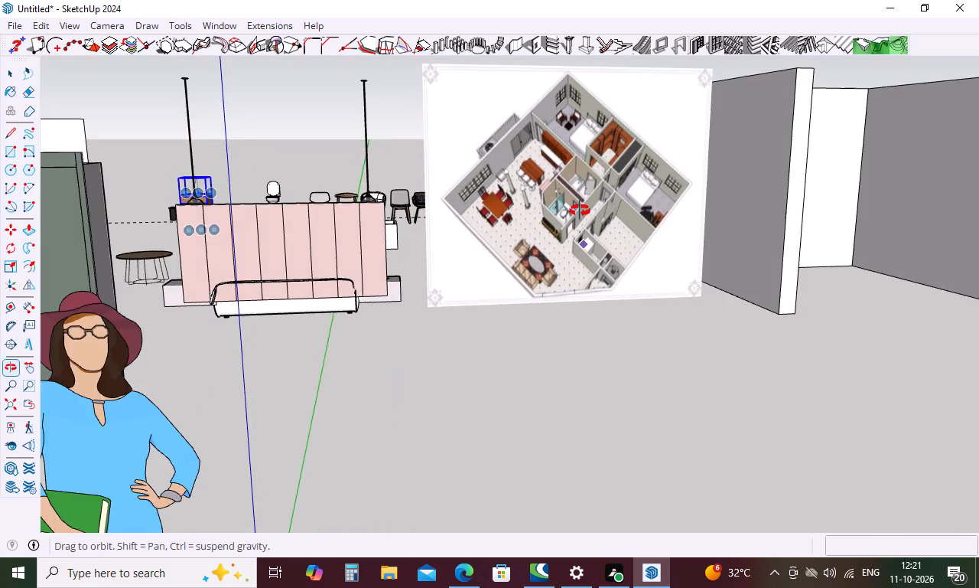
middle_drag(580, 211, 578, 201)
scroll(556, 182, up, 4)
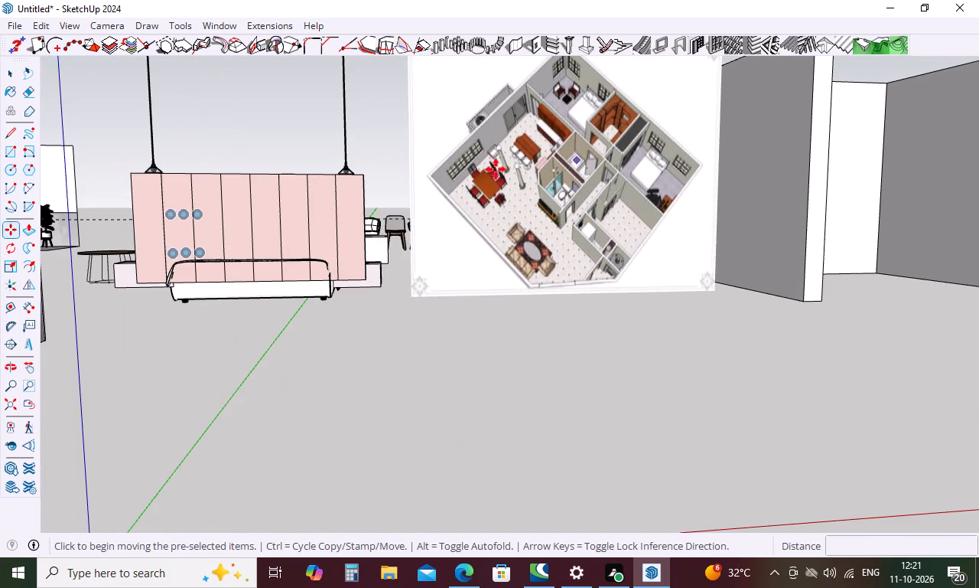
scroll(490, 160, up, 6)
middle_drag(550, 214, 632, 122)
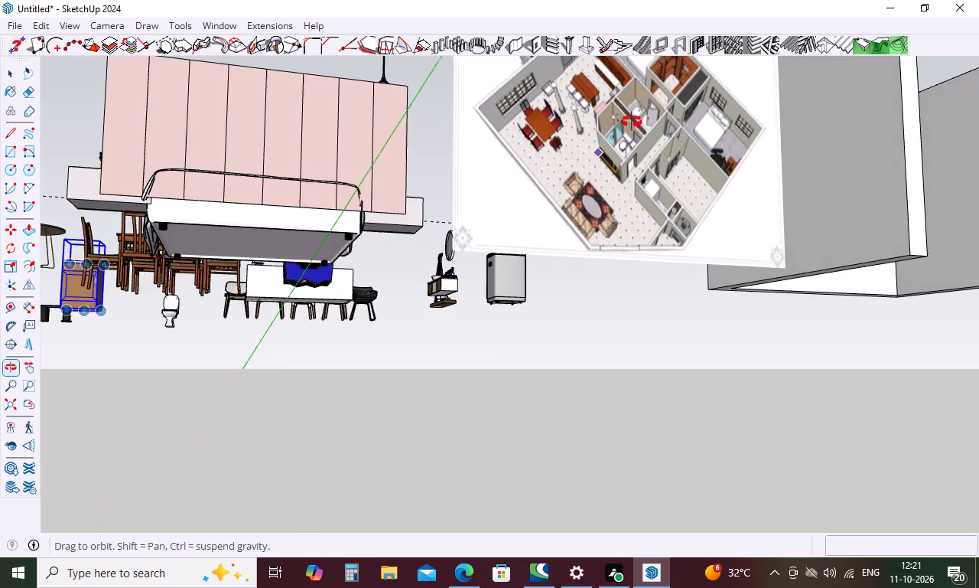
middle_drag(632, 122, 529, 330)
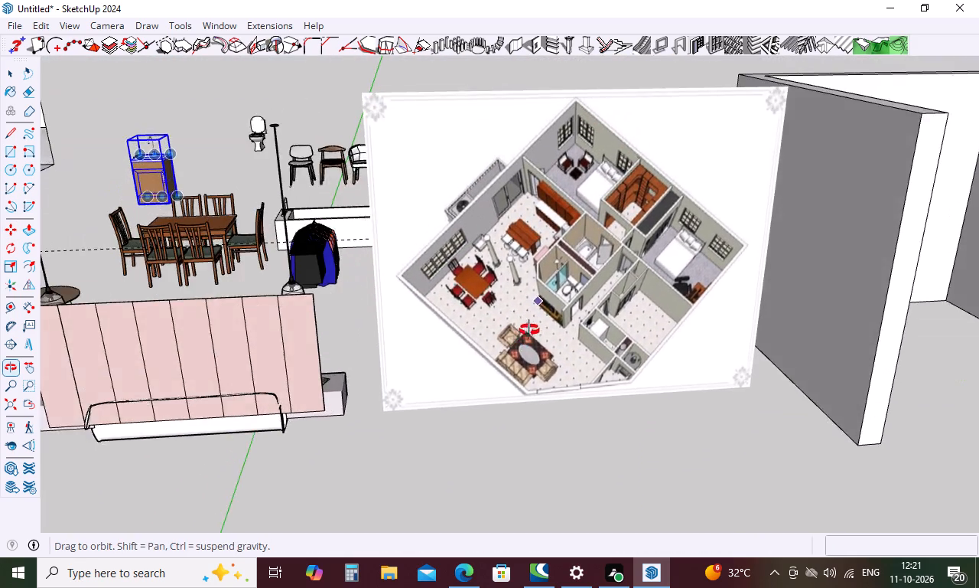
middle_drag(529, 330, 520, 397)
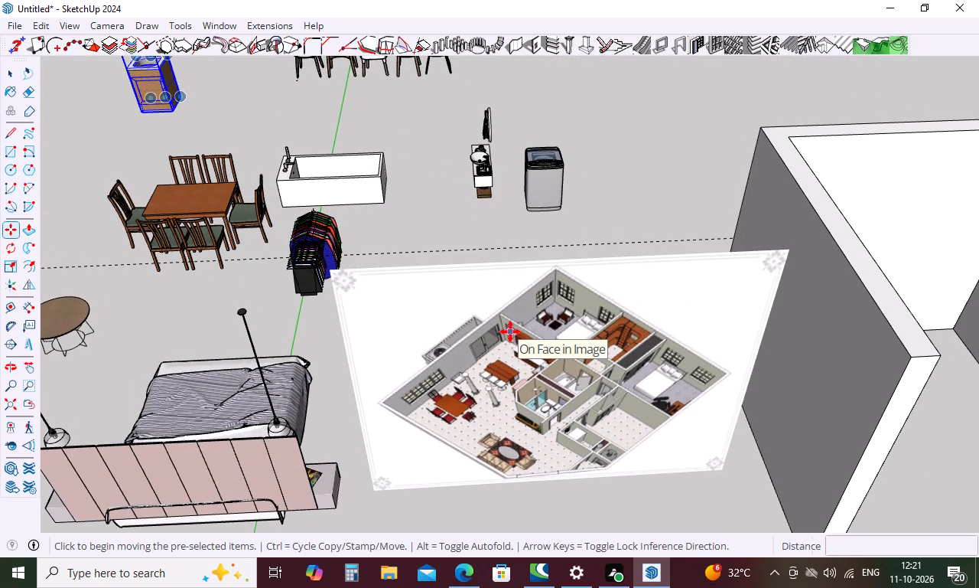
scroll(510, 332, down, 4)
scroll(505, 372, up, 17)
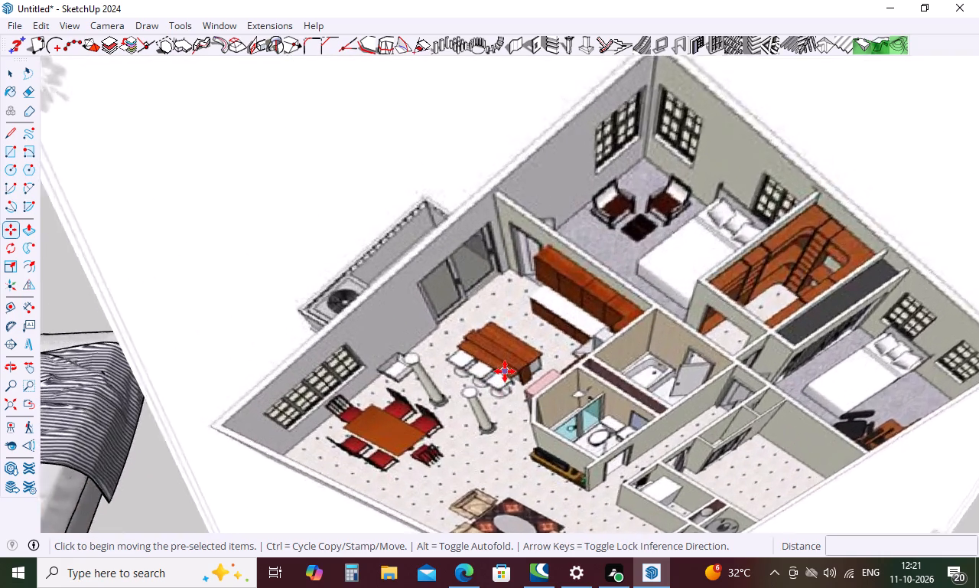
scroll(505, 371, up, 10)
scroll(505, 371, down, 6)
scroll(505, 371, up, 5)
scroll(505, 371, down, 5)
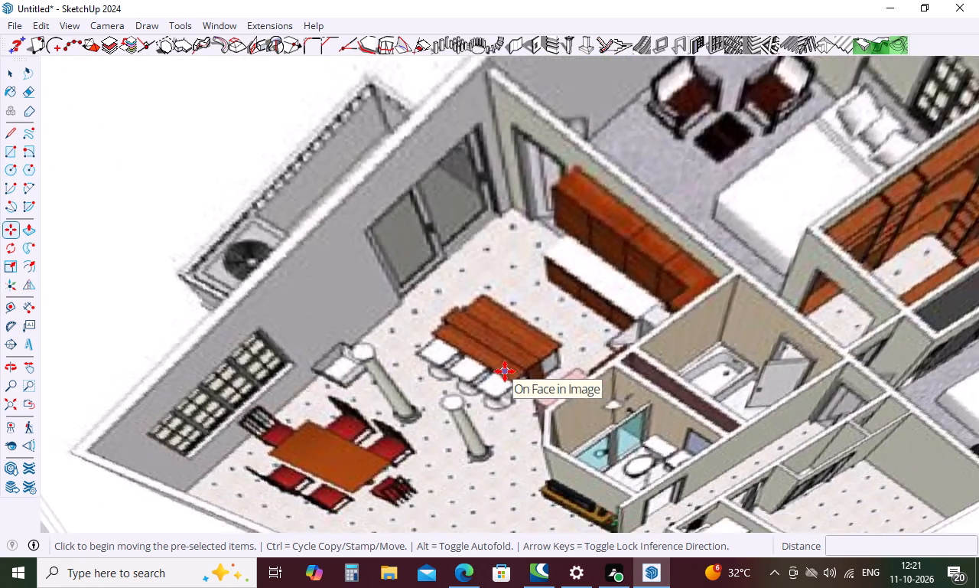
scroll(505, 368, down, 18)
scroll(505, 358, down, 6)
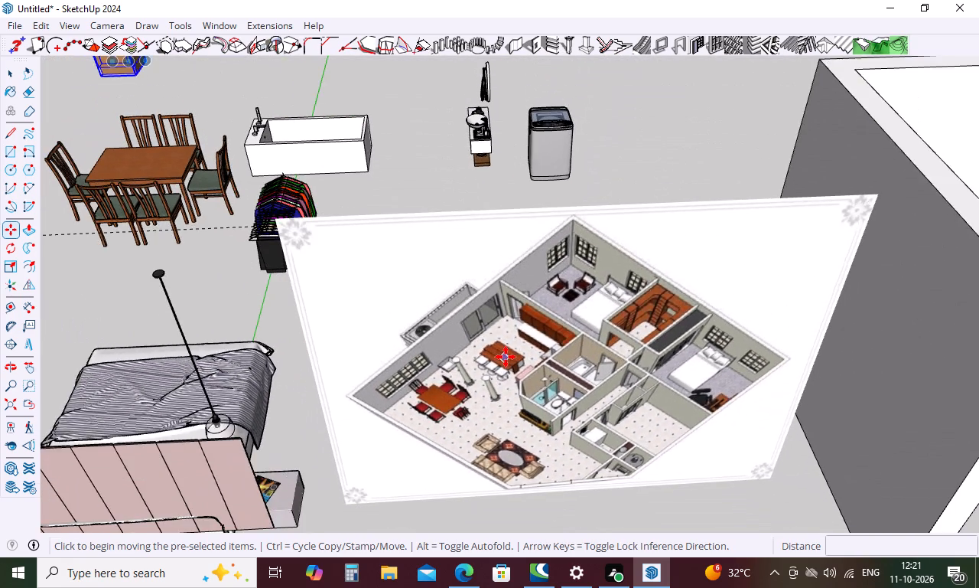
scroll(506, 357, down, 12)
Review the collected furniture models, floor plan picture and three-walled room from several angles.
middle_drag(577, 488, 622, 305)
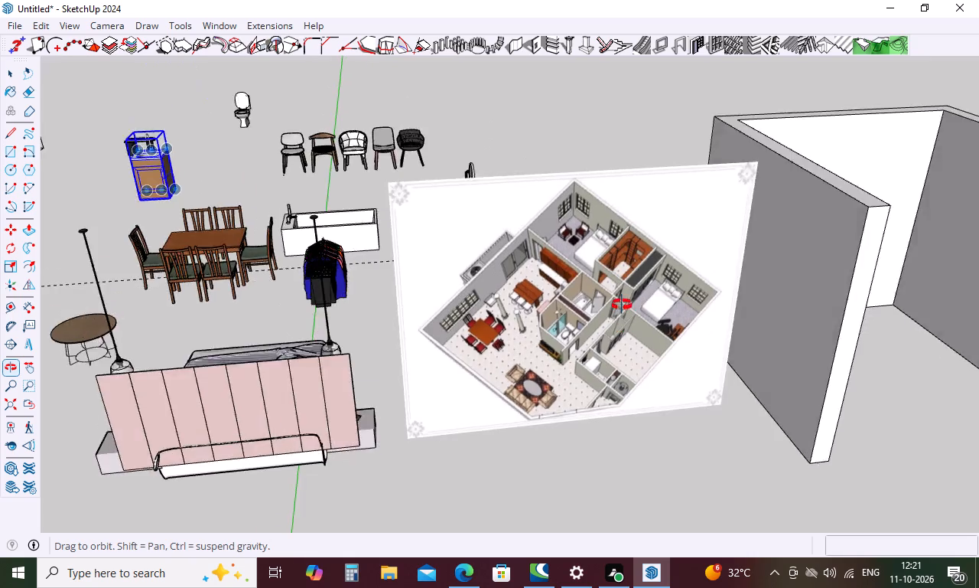
middle_drag(622, 305, 435, 358)
scroll(463, 319, down, 11)
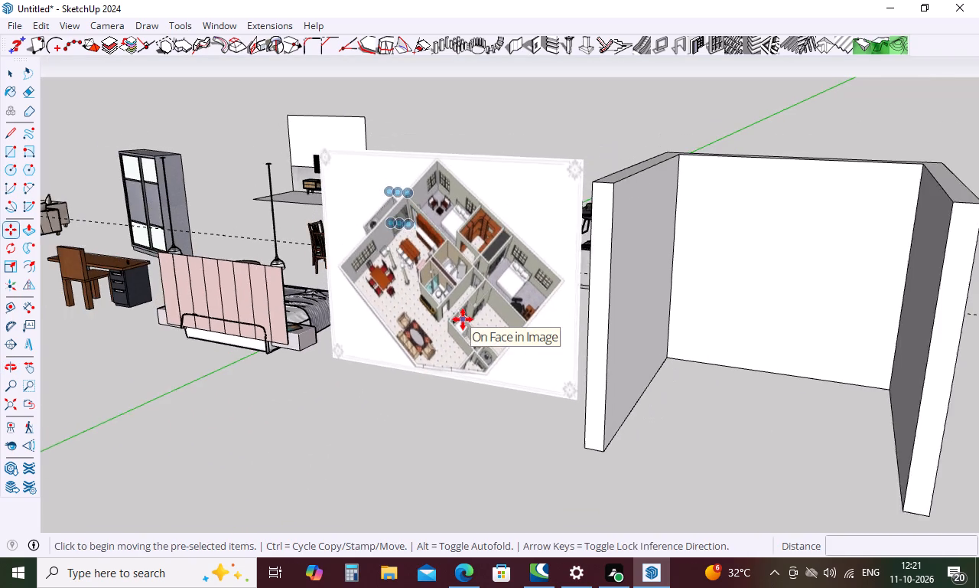
scroll(487, 202, down, 15)
middle_drag(486, 230, 501, 371)
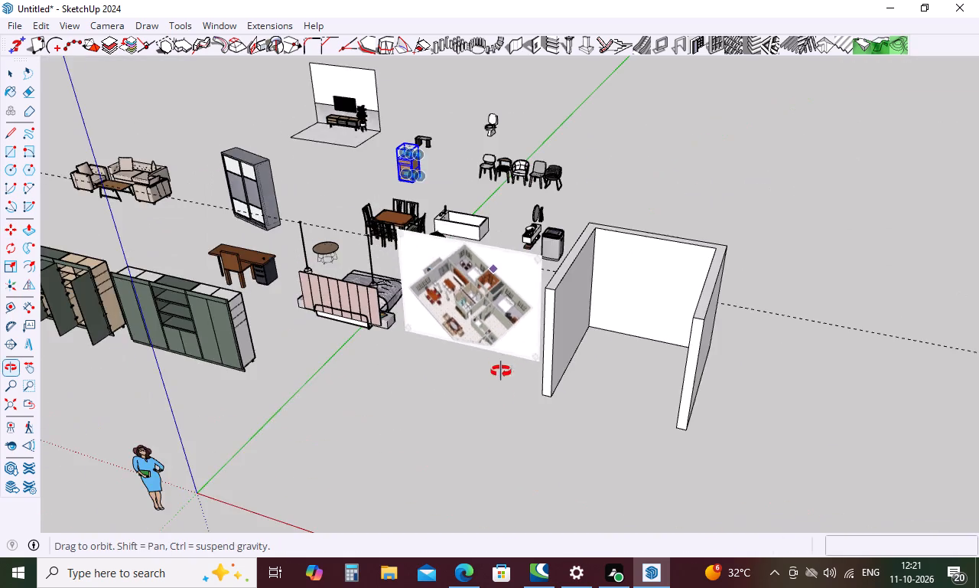
middle_drag(501, 371, 594, 480)
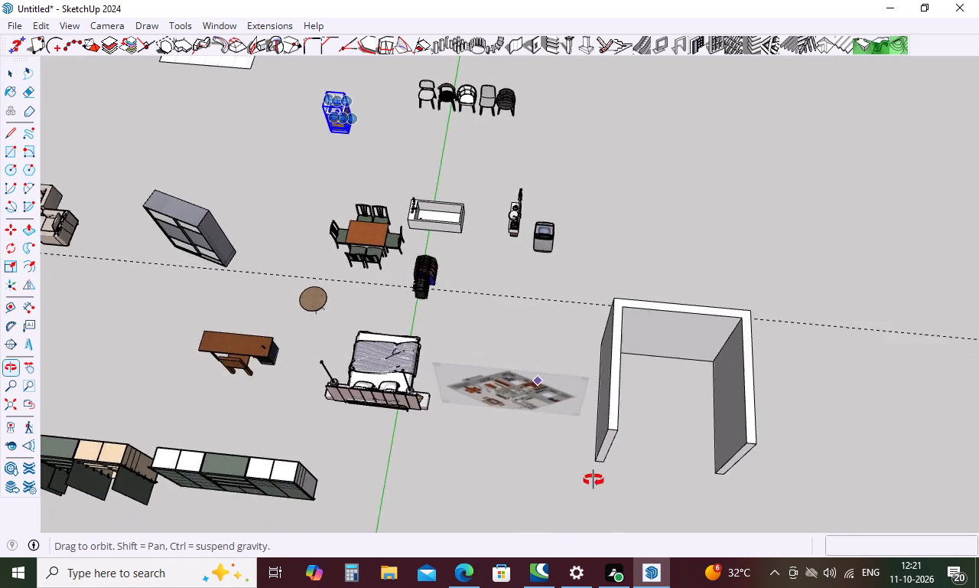
middle_drag(594, 480, 948, 265)
middle_drag(355, 304, 529, 407)
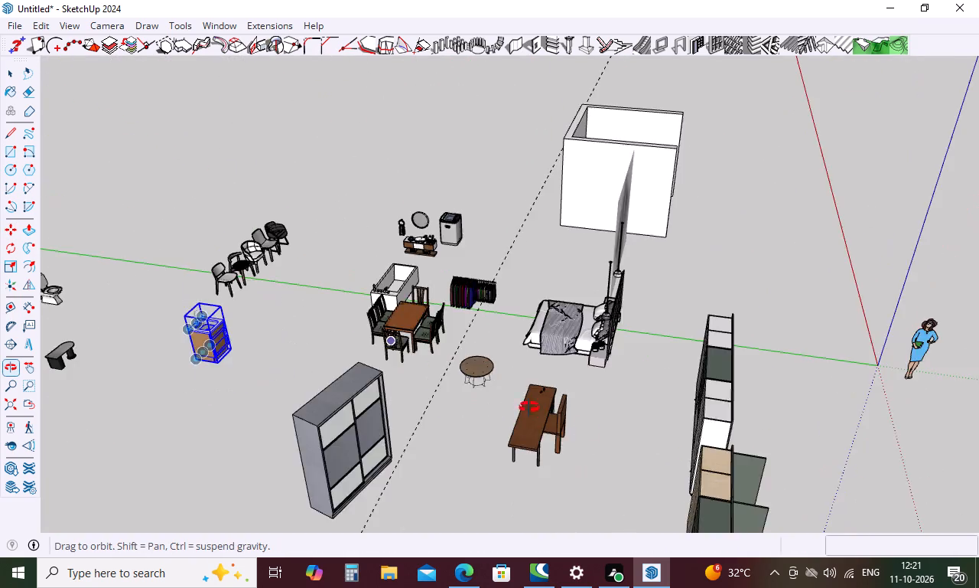
middle_drag(529, 407, 952, 428)
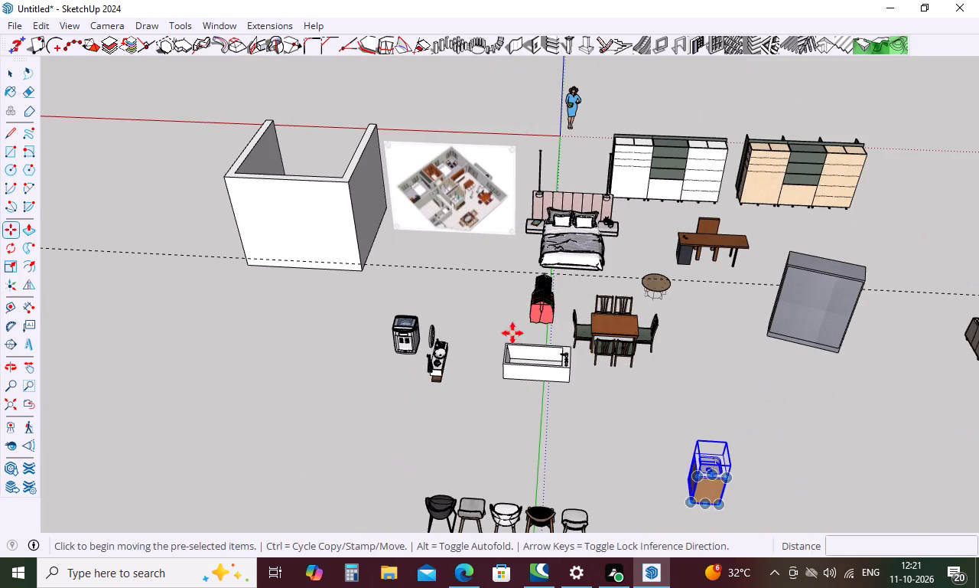
middle_drag(509, 273, 581, 305)
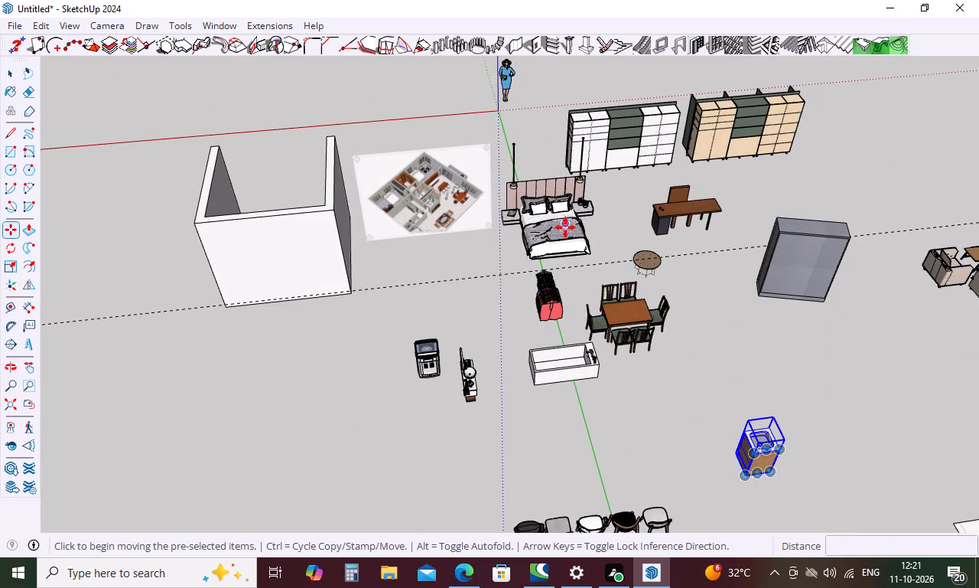
Scale the double bed by 0.65 along green and 0.69 along blue, then about 0.71 along red and 1.10 along blue.
key(space)
click(558, 227)
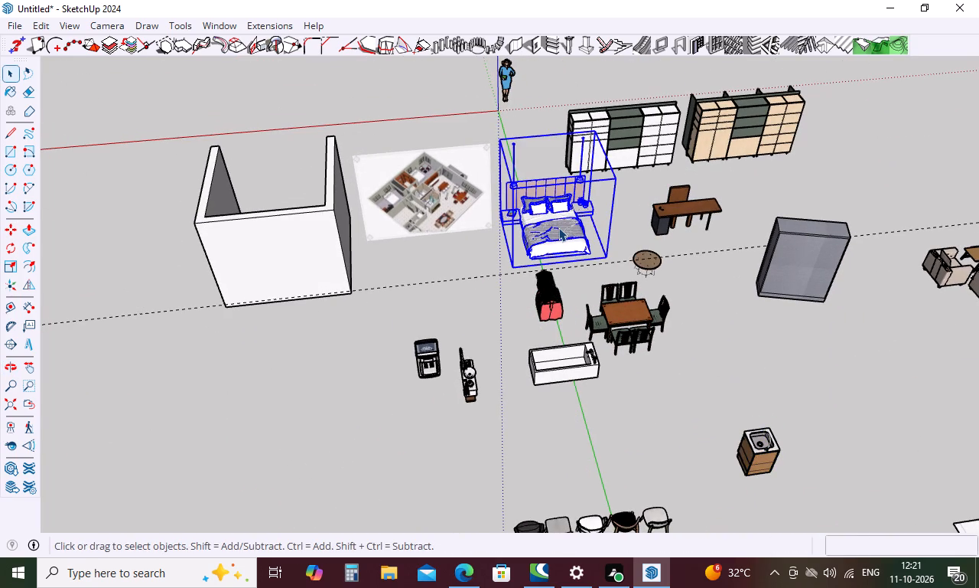
key(s)
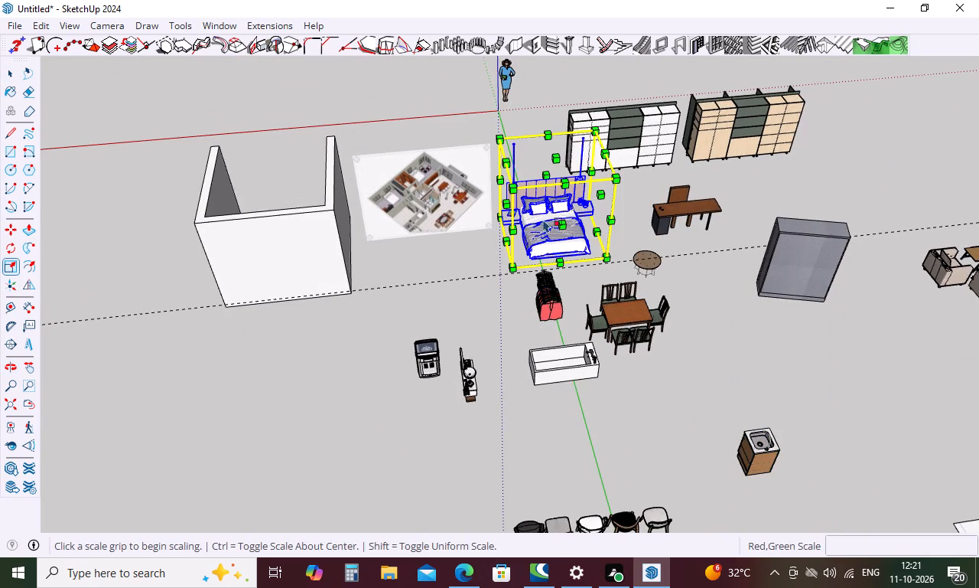
click(548, 133)
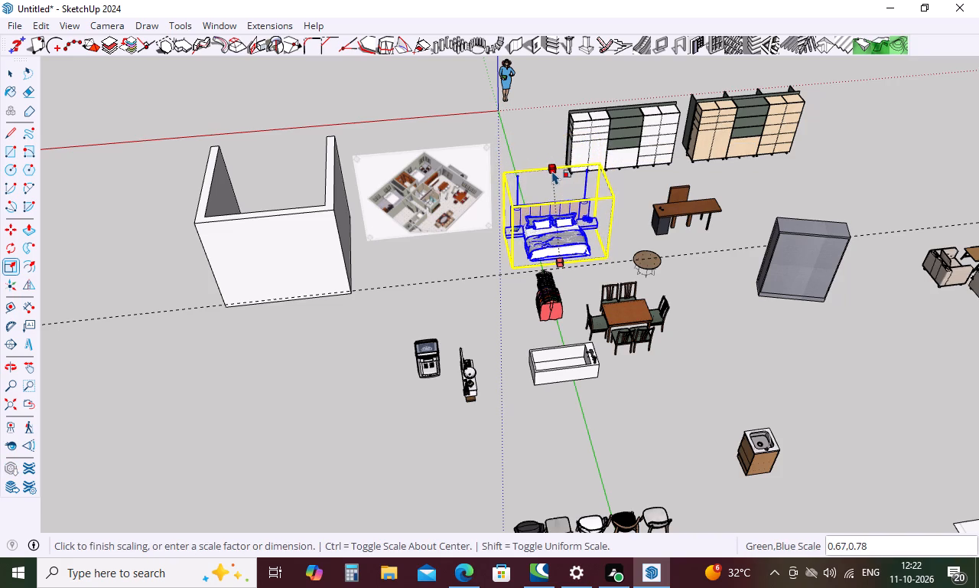
click(552, 177)
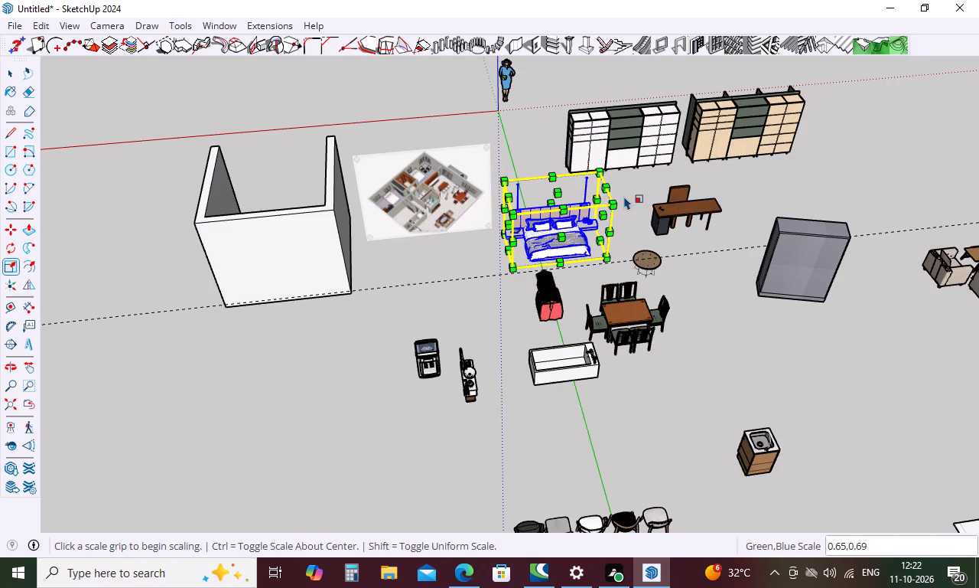
click(610, 185)
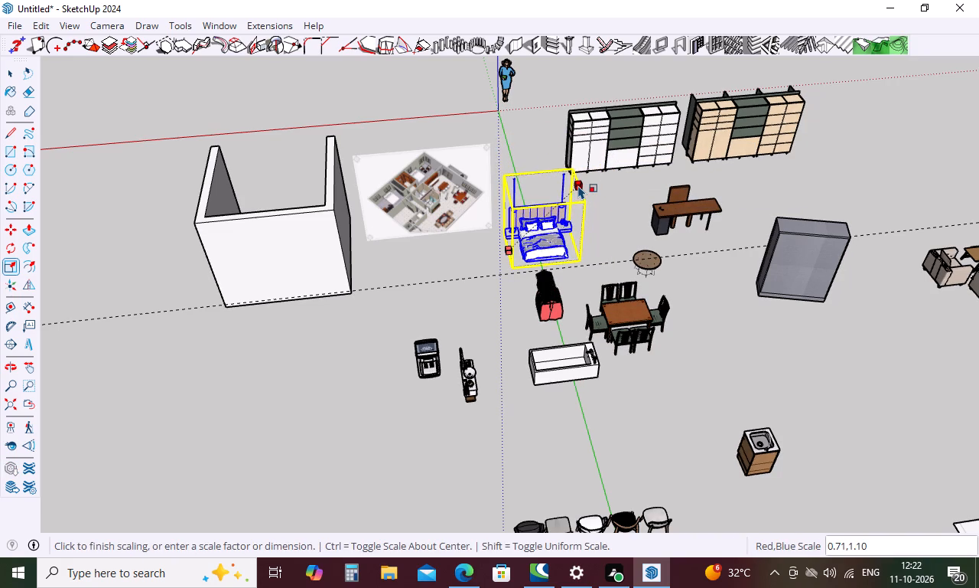
click(578, 185)
click(618, 225)
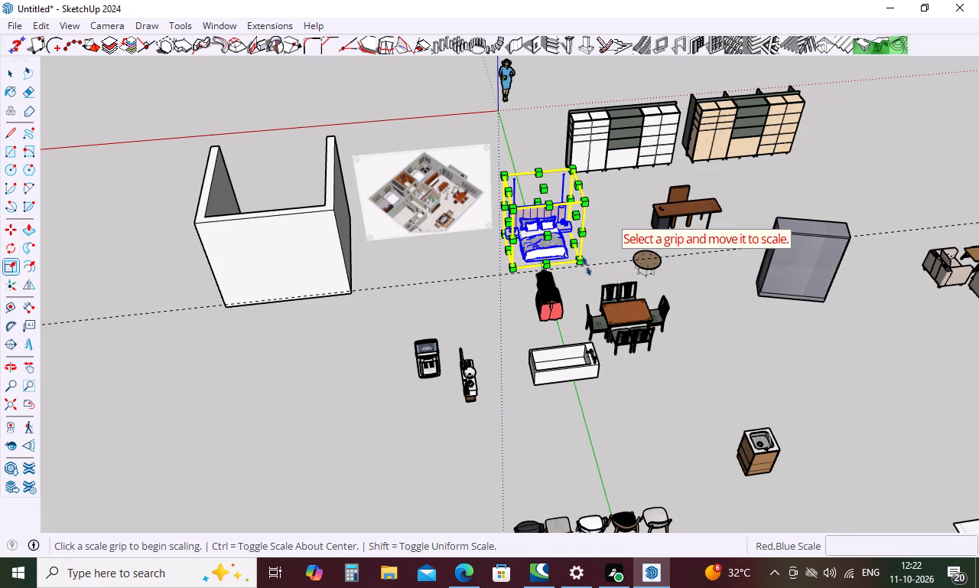
key(space)
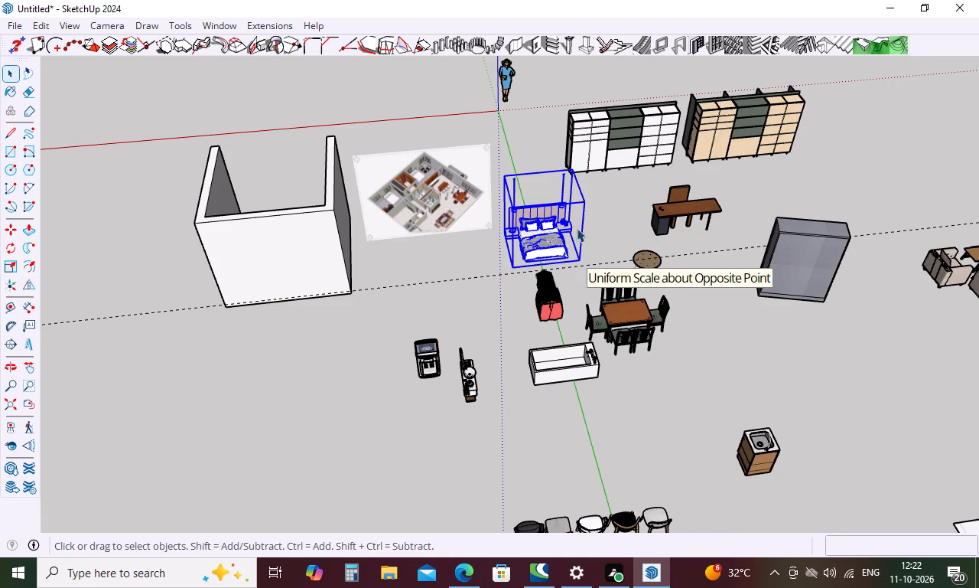
click(588, 233)
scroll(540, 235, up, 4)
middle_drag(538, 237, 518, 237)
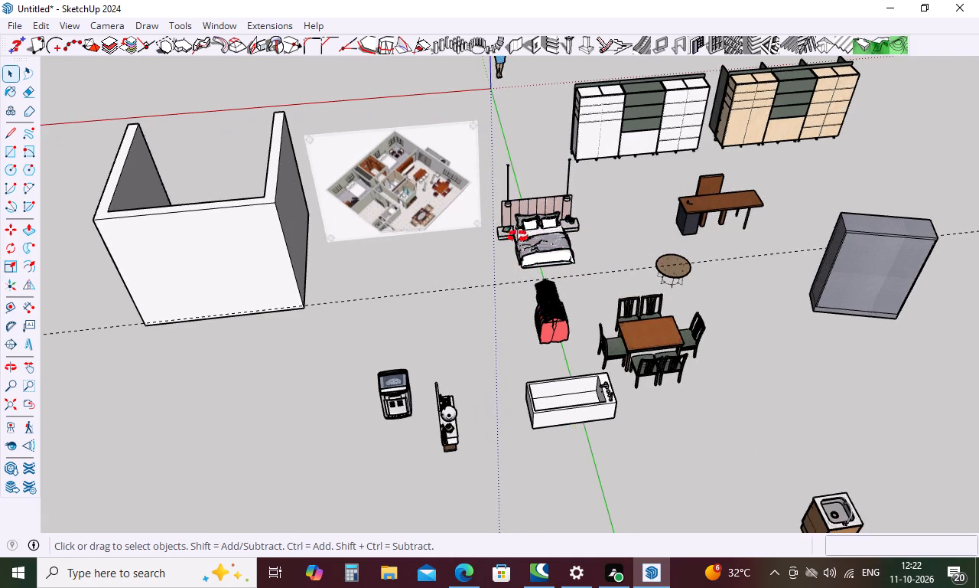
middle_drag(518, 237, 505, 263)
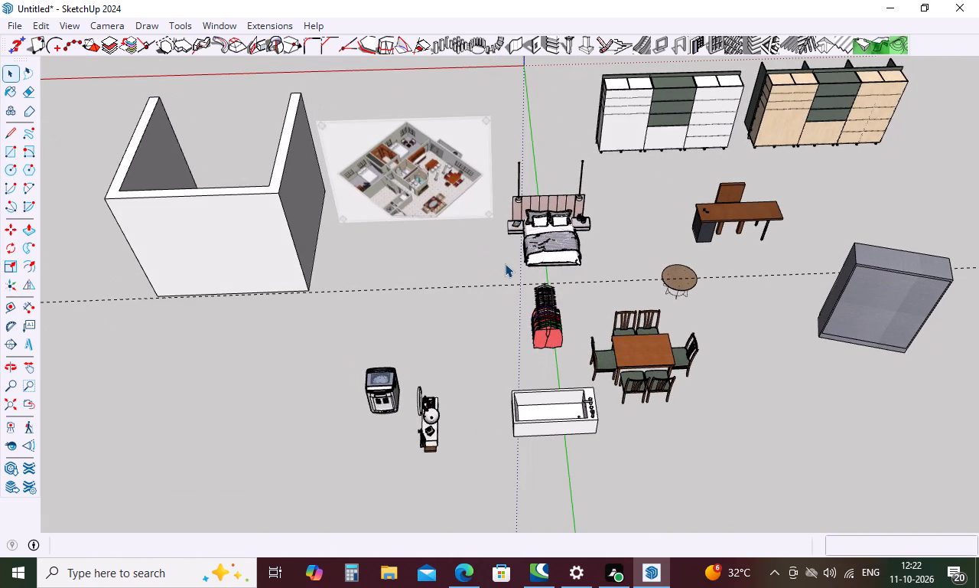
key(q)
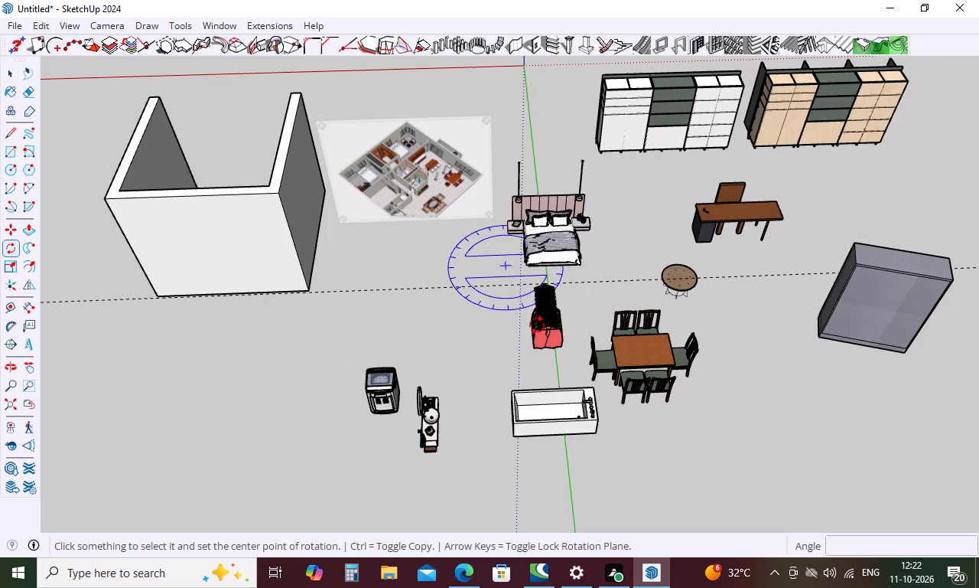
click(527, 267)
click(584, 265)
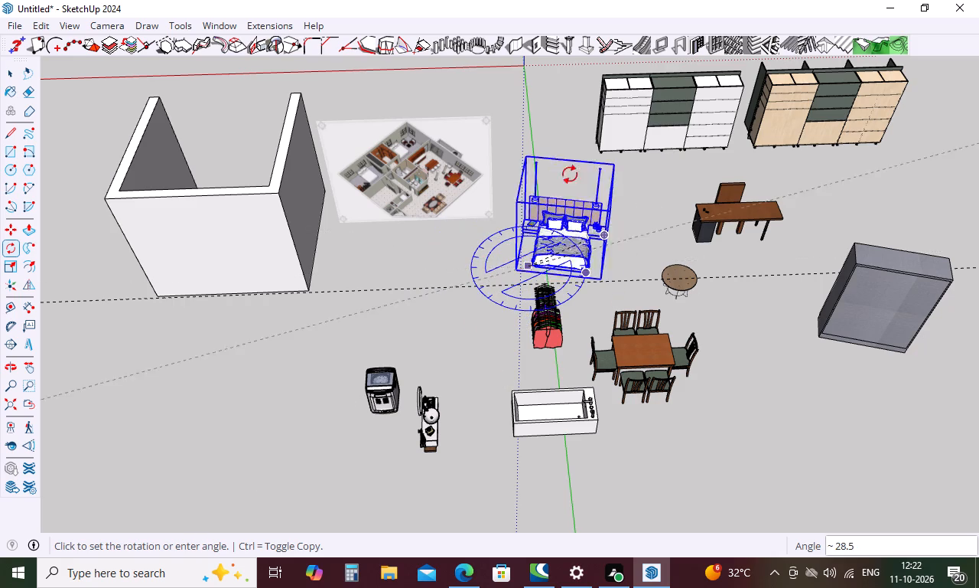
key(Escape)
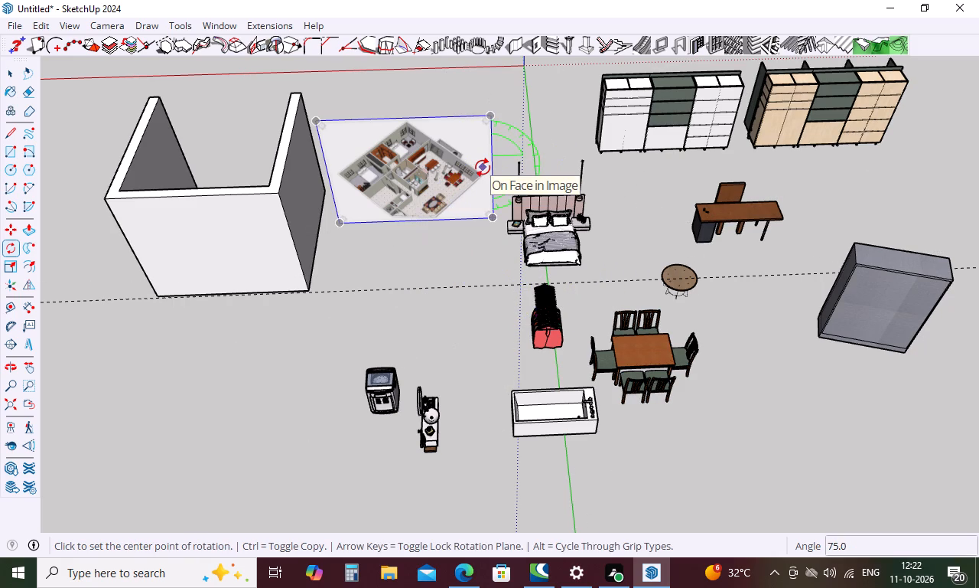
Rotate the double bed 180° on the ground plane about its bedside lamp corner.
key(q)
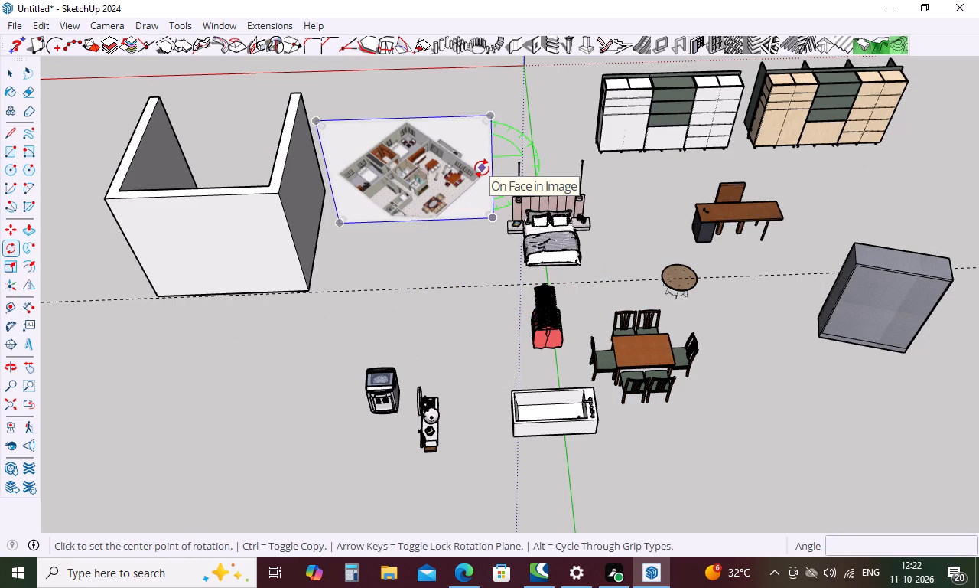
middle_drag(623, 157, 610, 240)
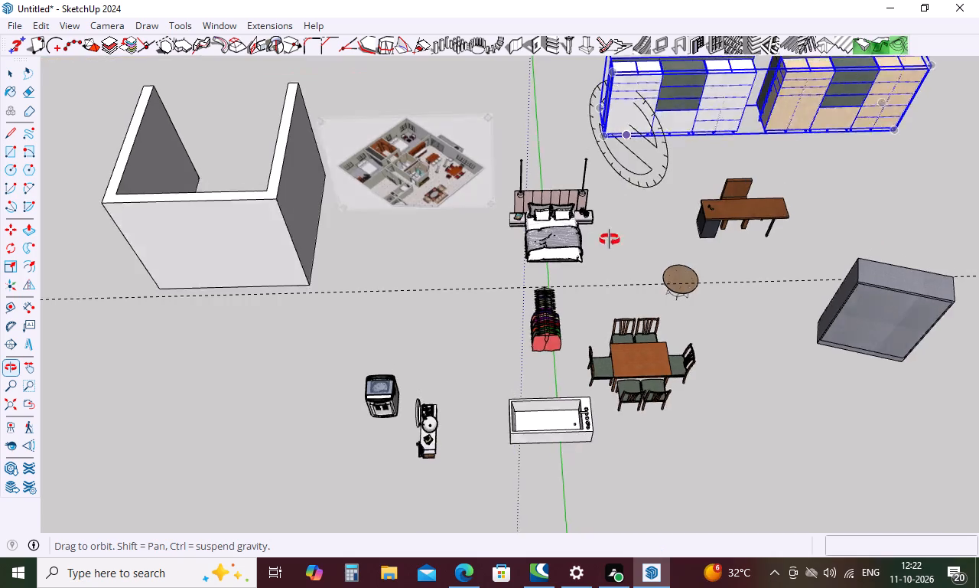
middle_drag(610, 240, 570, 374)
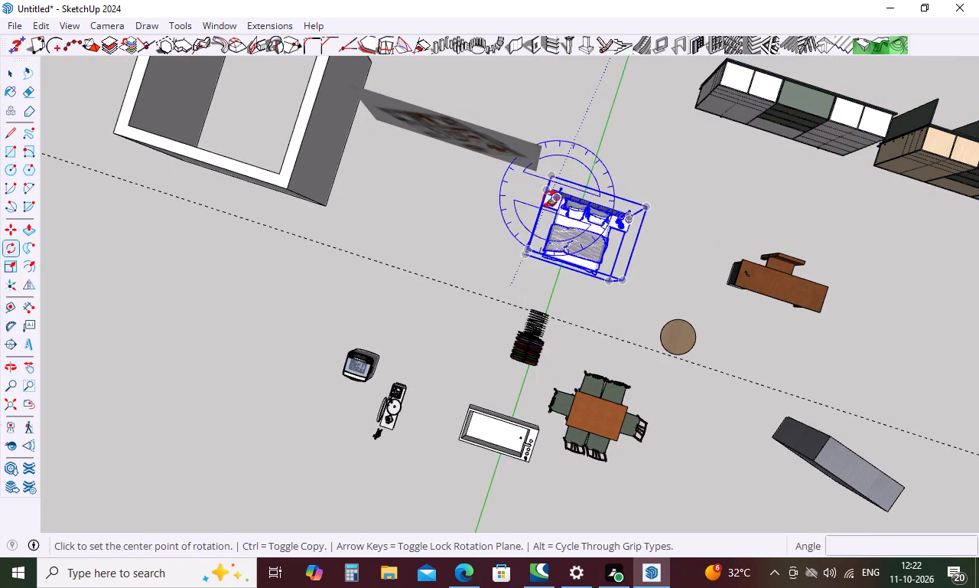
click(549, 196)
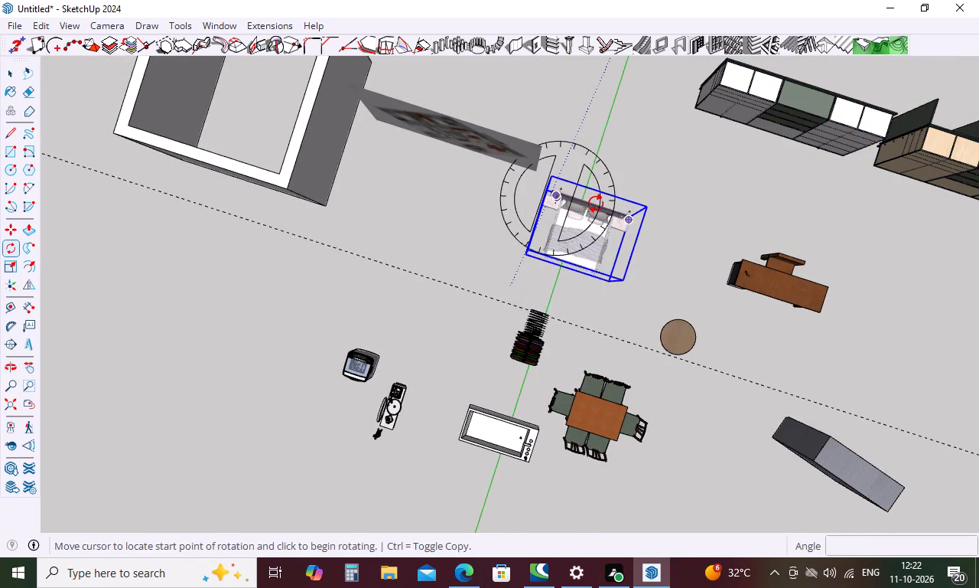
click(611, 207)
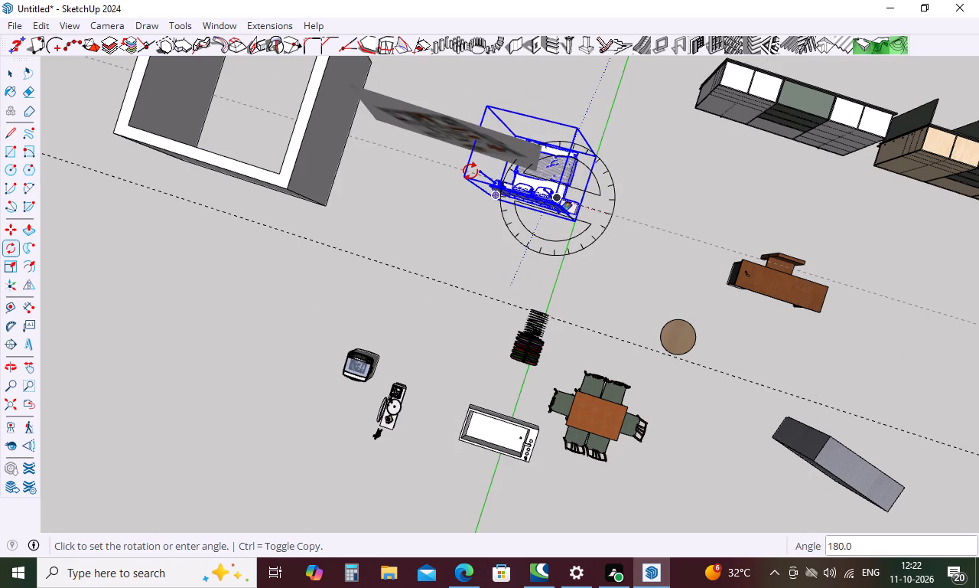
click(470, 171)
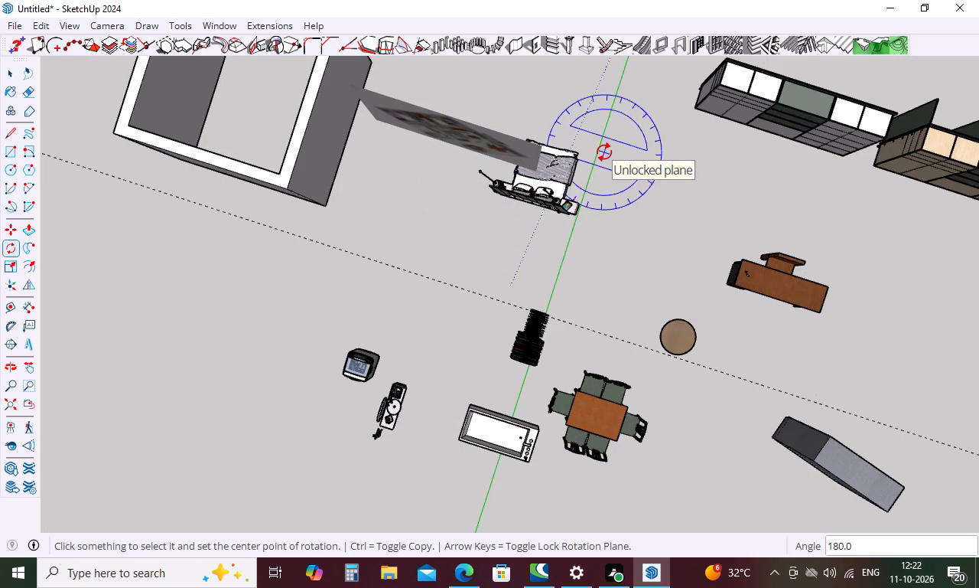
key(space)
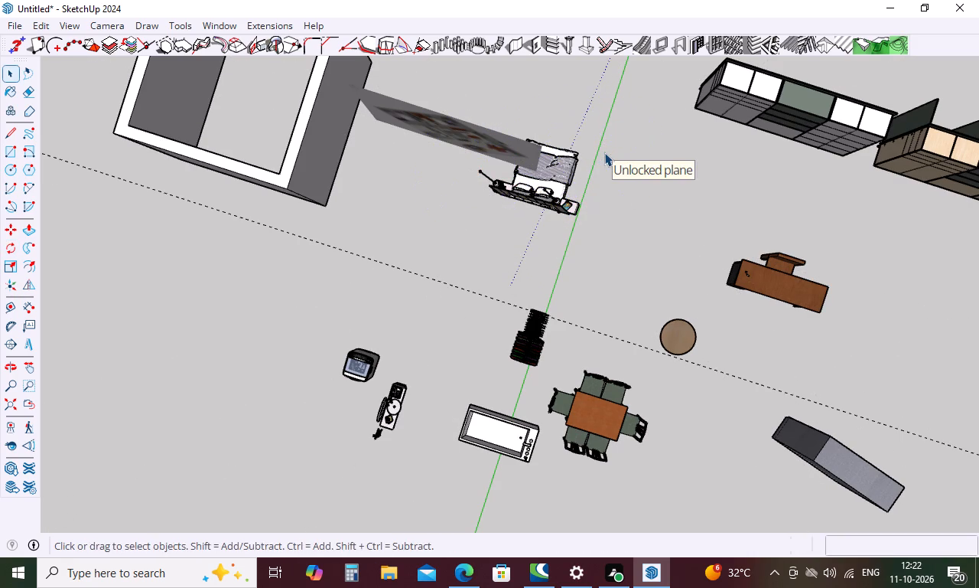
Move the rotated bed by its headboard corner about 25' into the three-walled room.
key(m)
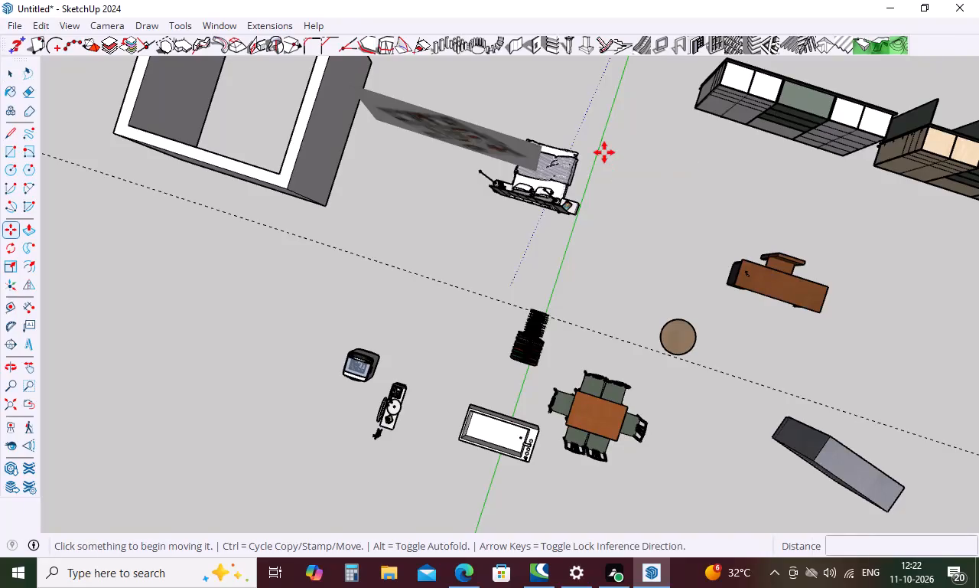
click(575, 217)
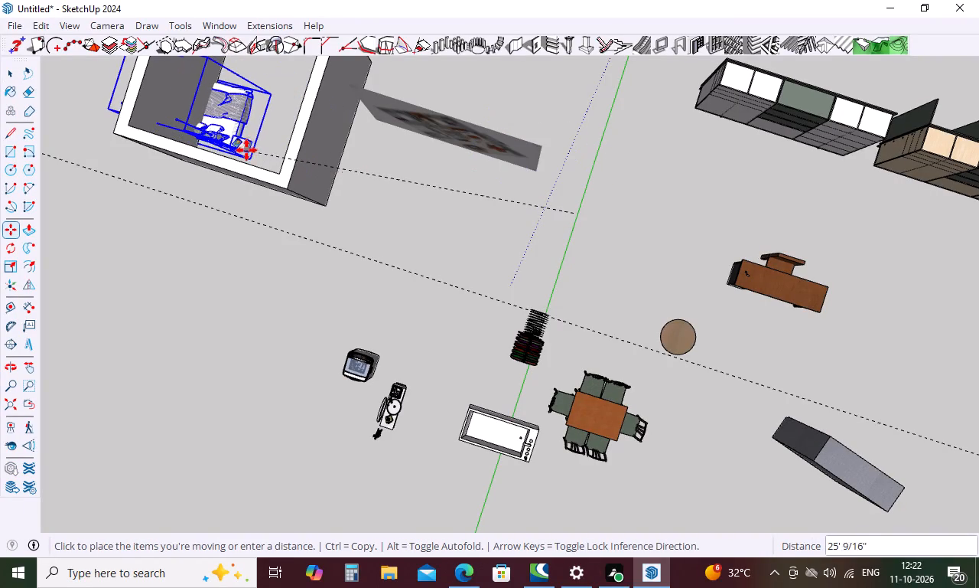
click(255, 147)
Examine the bed's placement against the room's walls and ground from several angles.
scroll(362, 283, down, 4)
scroll(460, 214, down, 5)
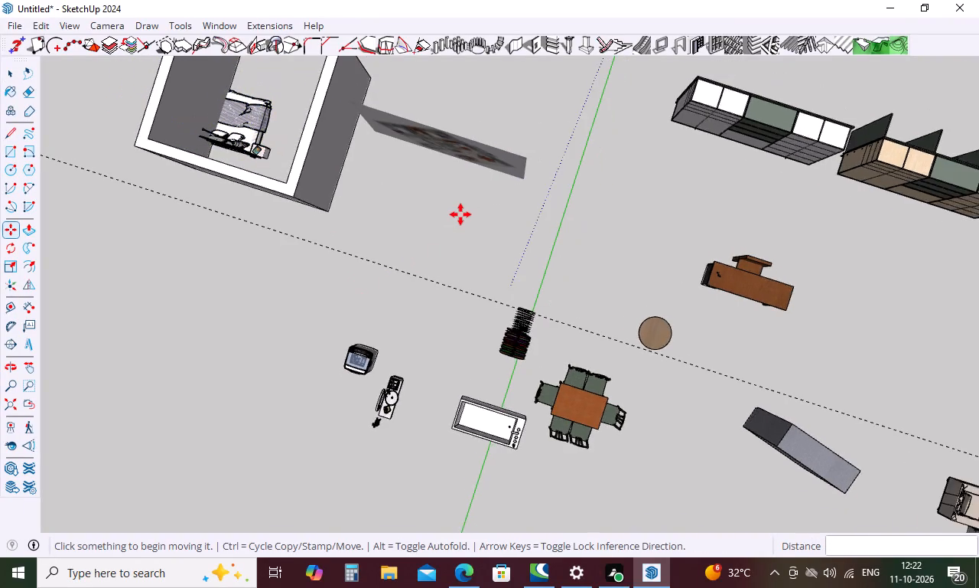
scroll(478, 198, down, 10)
middle_drag(532, 160, 470, 260)
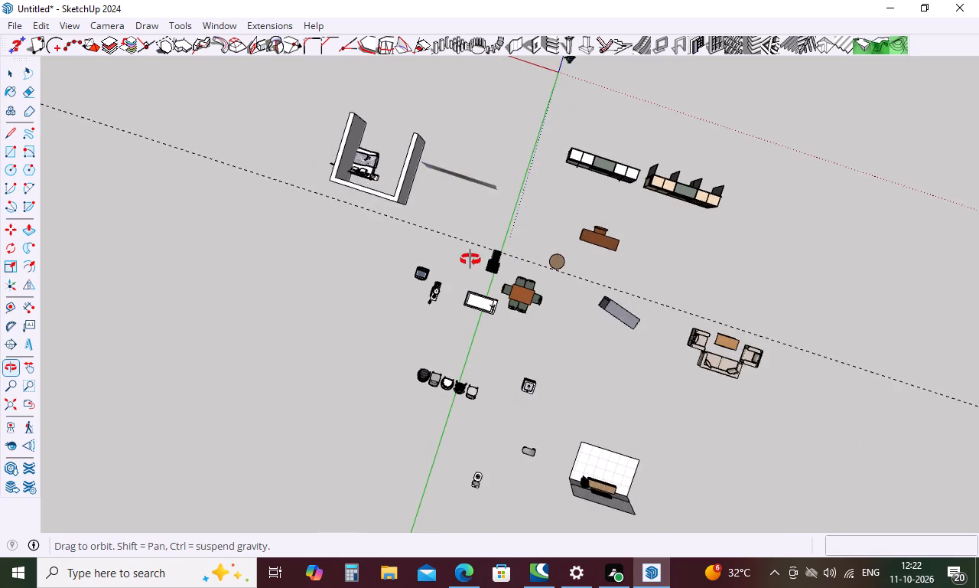
middle_drag(470, 260, 321, 73)
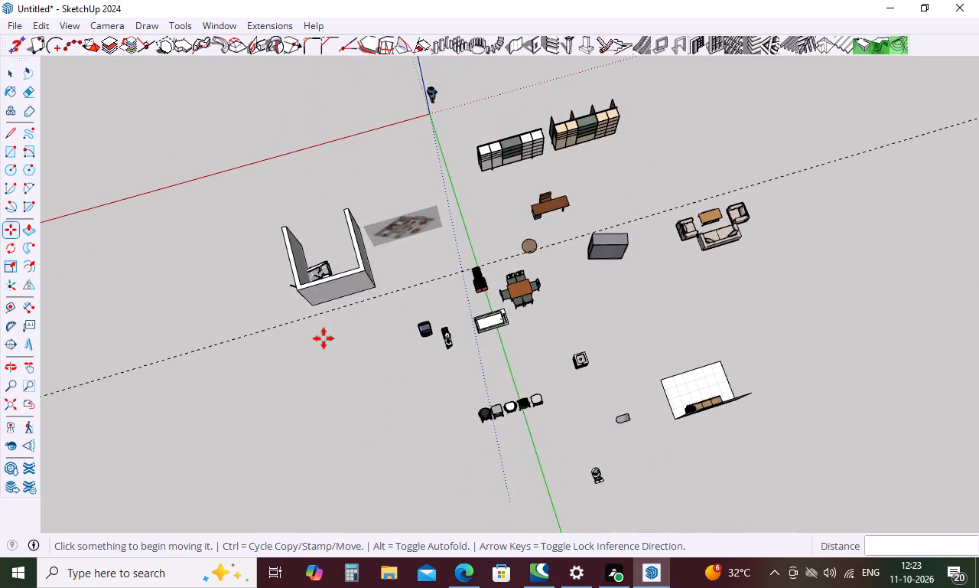
middle_drag(325, 354, 401, 161)
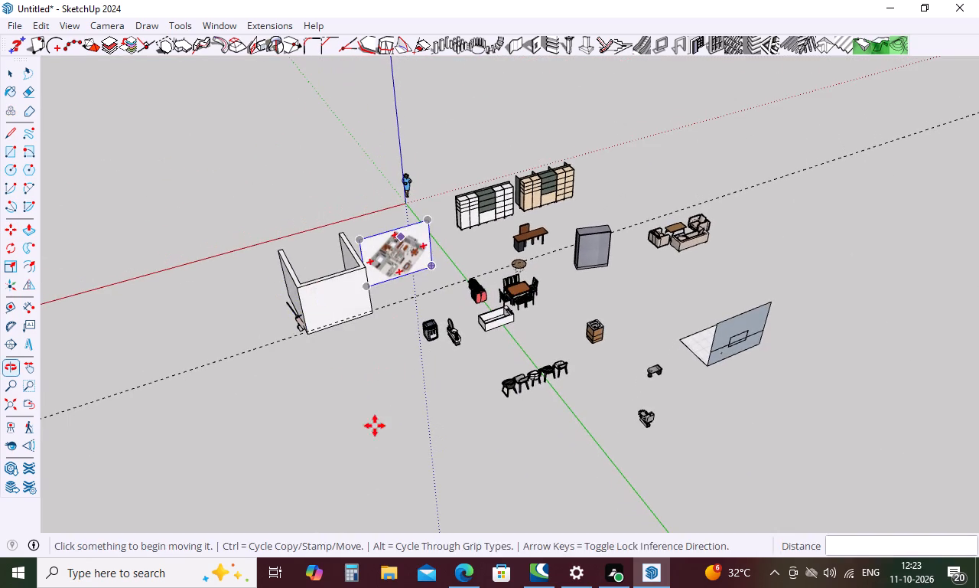
middle_drag(354, 370, 728, 413)
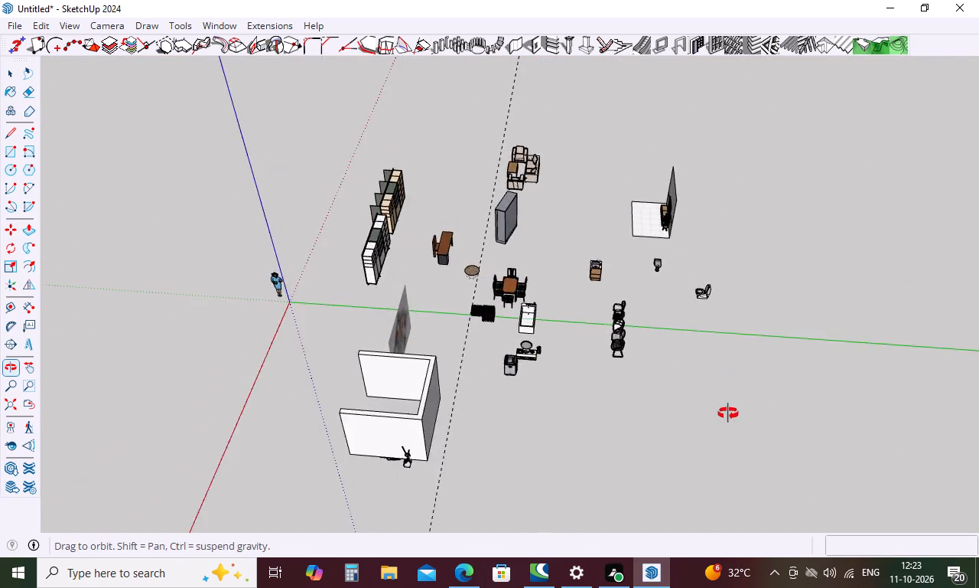
middle_drag(728, 413, 895, 303)
middle_drag(483, 482, 696, 461)
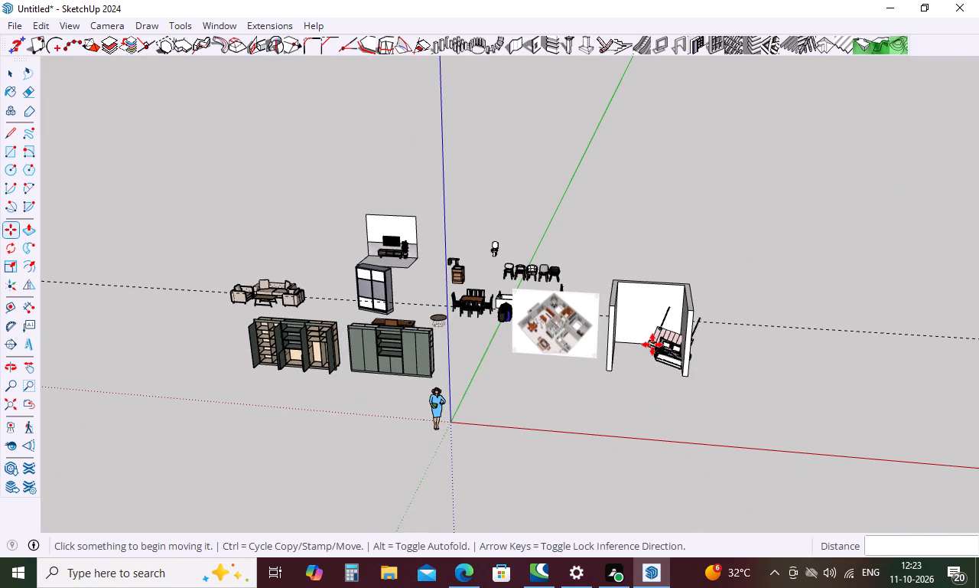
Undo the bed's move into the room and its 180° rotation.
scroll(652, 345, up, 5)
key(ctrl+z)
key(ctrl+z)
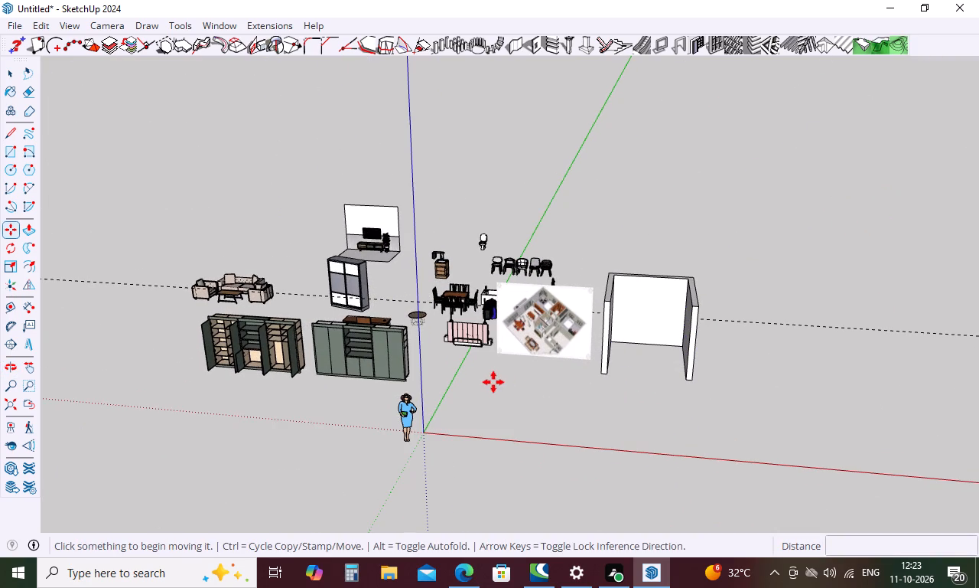
Rotate the scaled double bed beside the floor plan picture.
key(q)
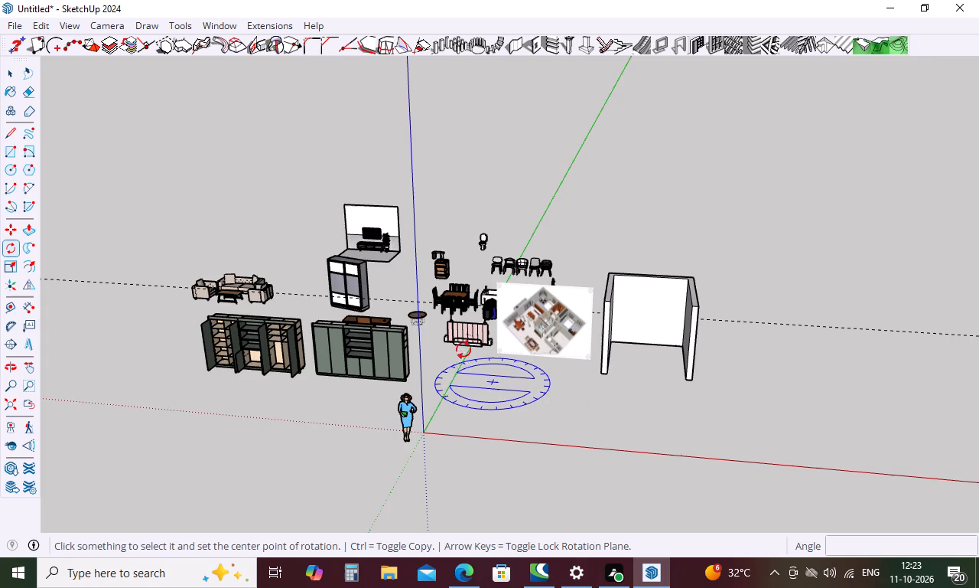
scroll(460, 327, up, 14)
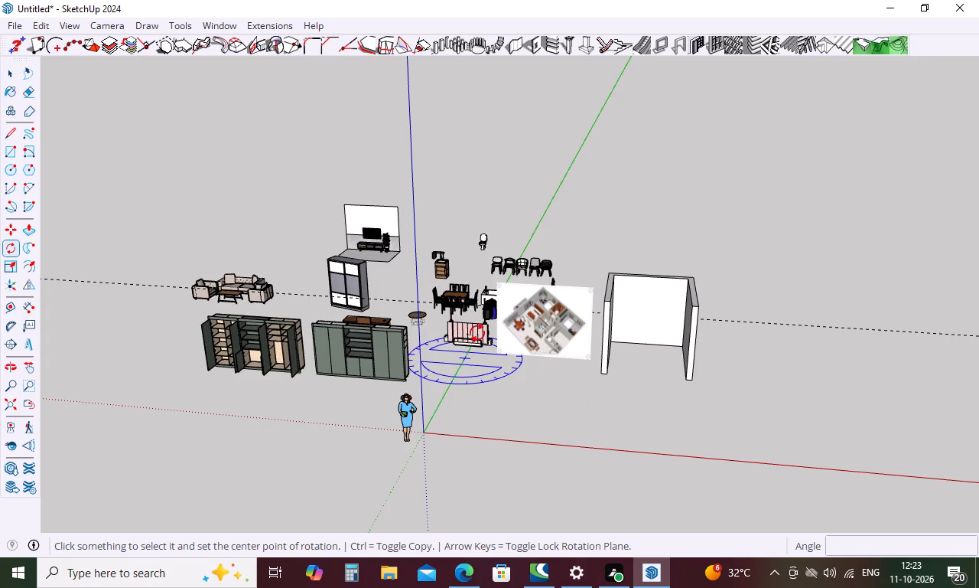
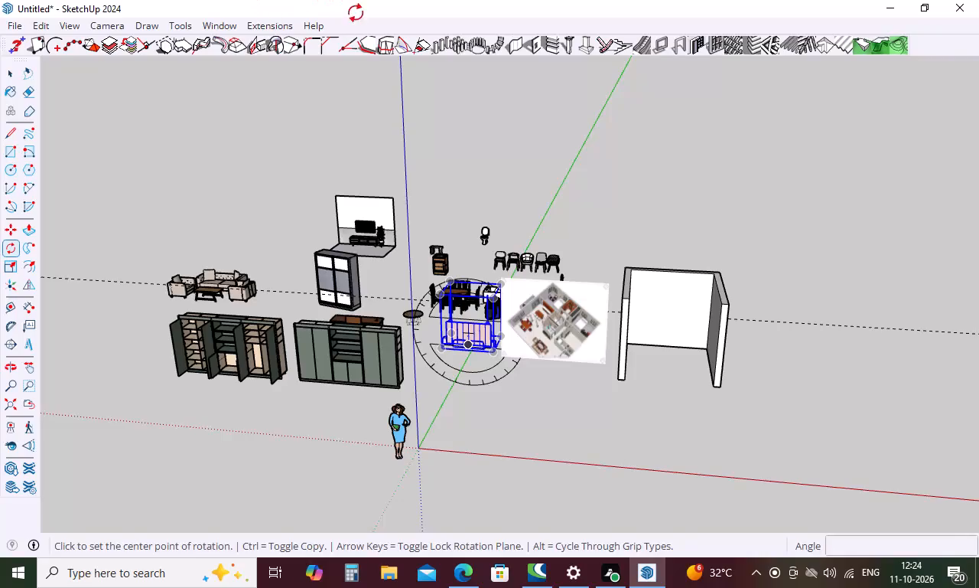
Rotate the bed 180 degrees in plan about the corner at its headboard end.
scroll(495, 321, up, 6)
key(space)
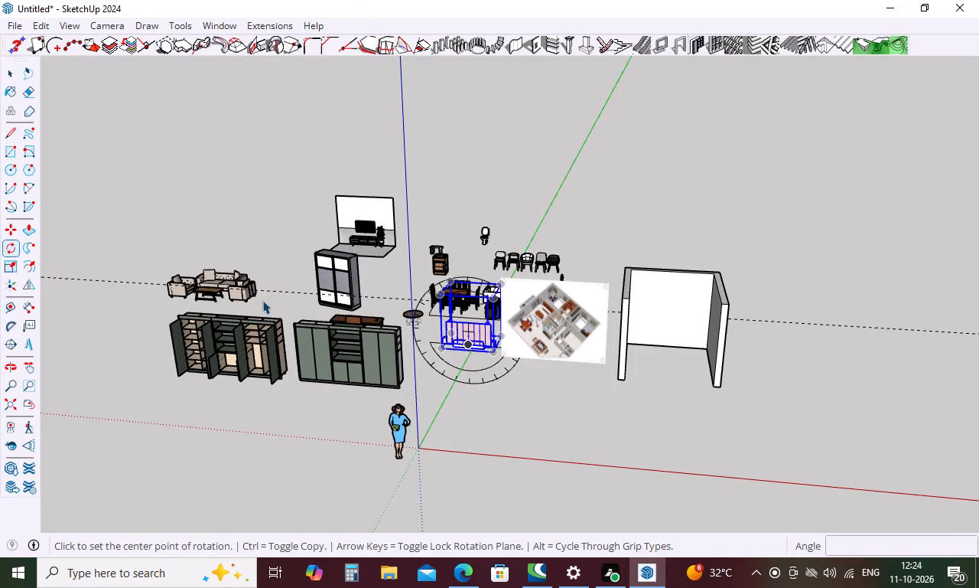
key(Escape)
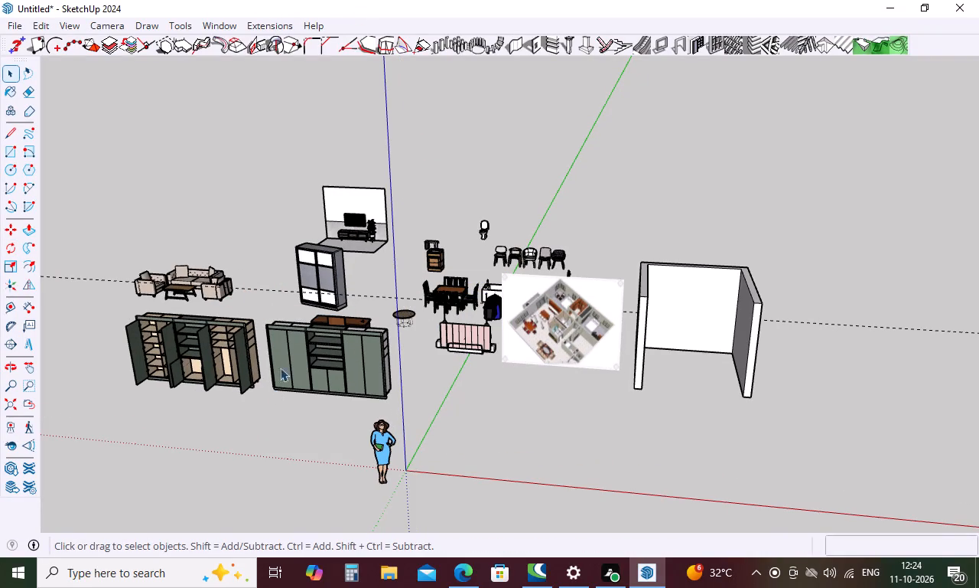
middle_drag(478, 332, 467, 587)
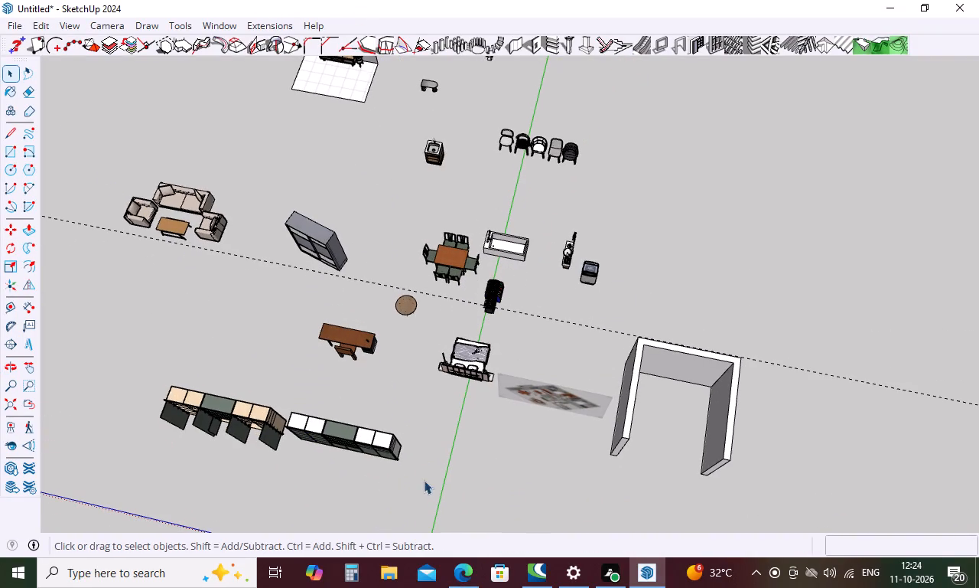
scroll(463, 375, up, 6)
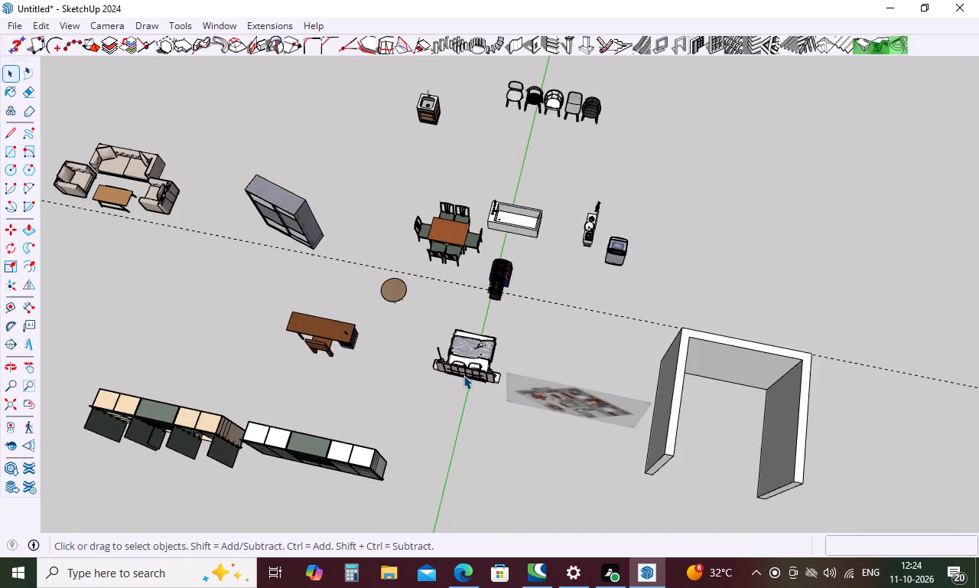
scroll(463, 375, up, 5)
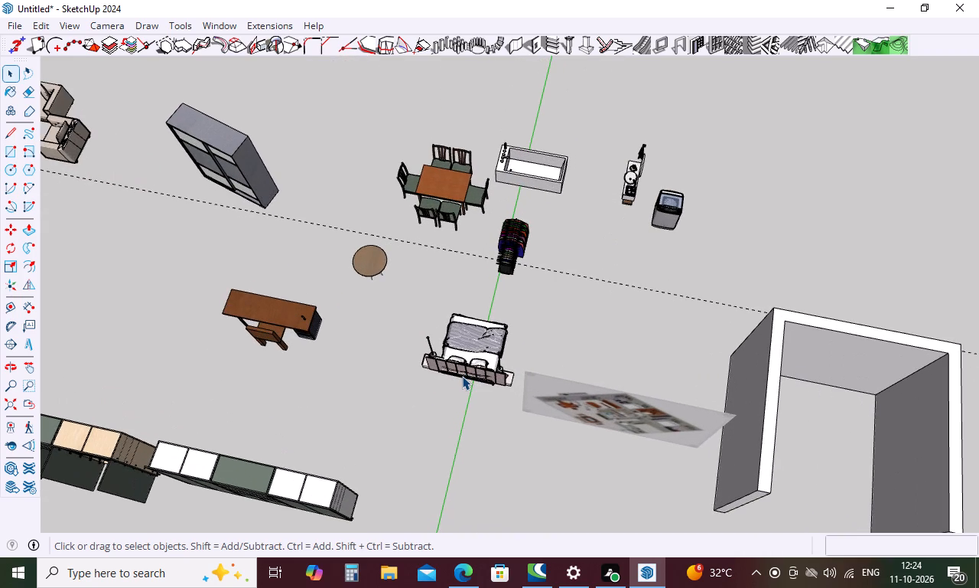
key(q)
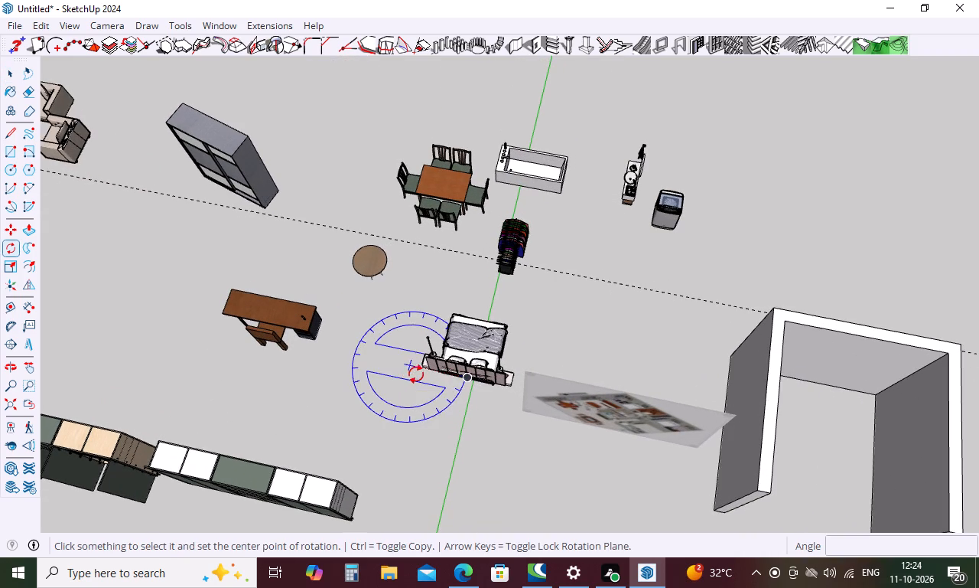
click(422, 370)
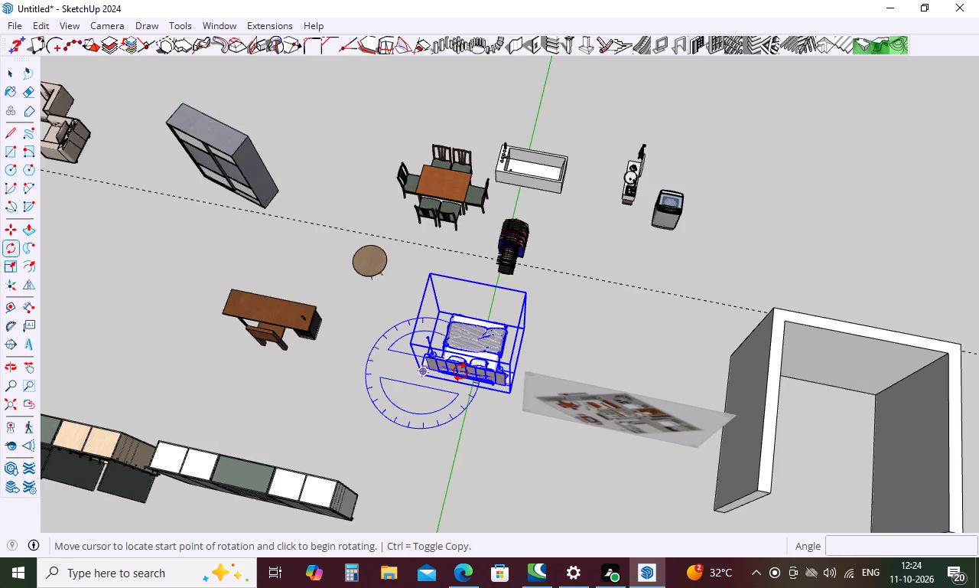
click(486, 380)
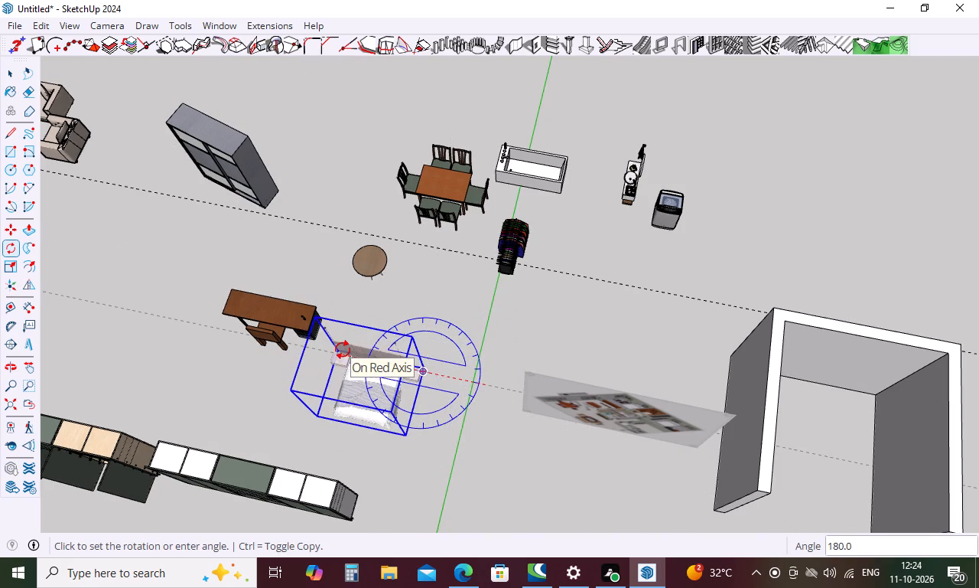
text(180)
key(Return)
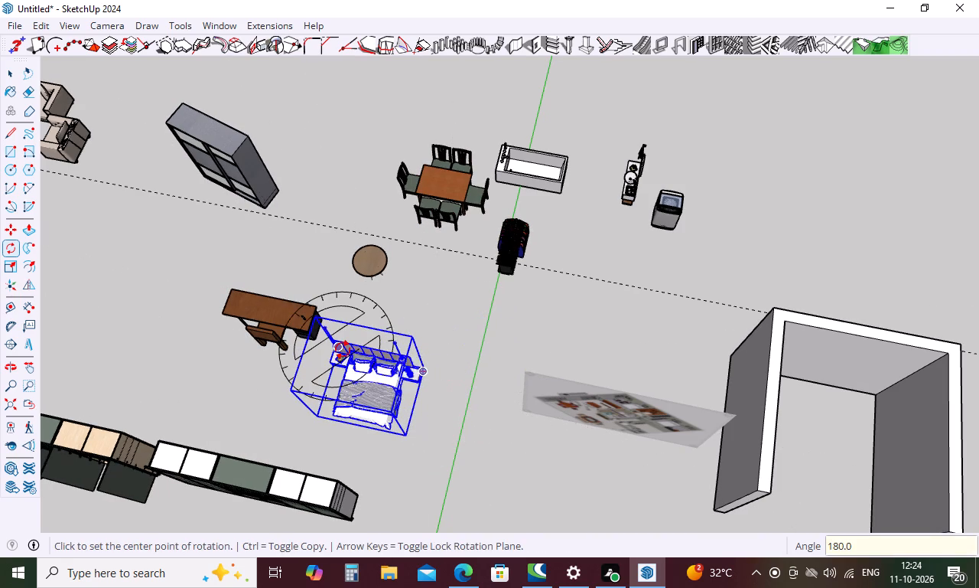
key(space)
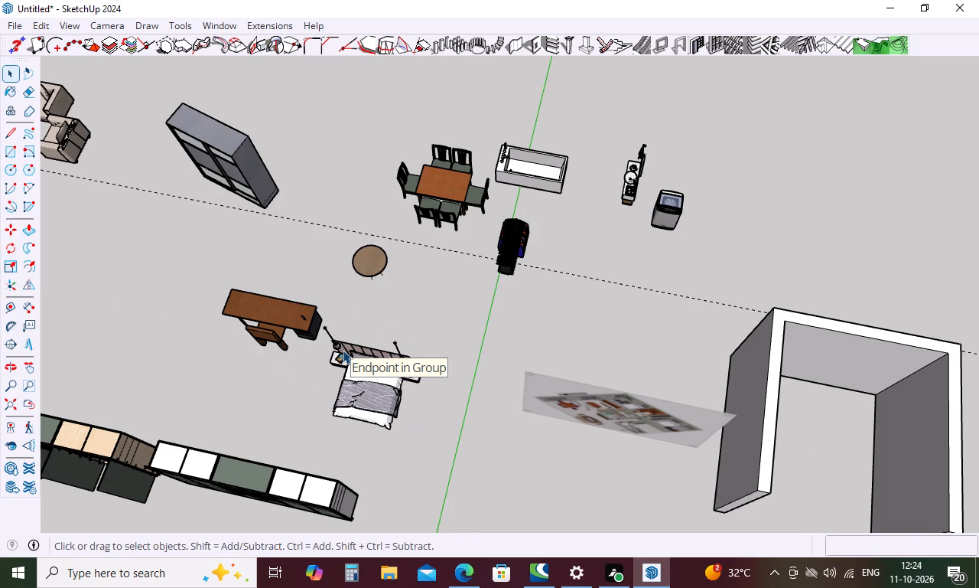
Move the bed with its nightstands and hanging lamps into the three-walled room, headboard toward the back wall.
key(m)
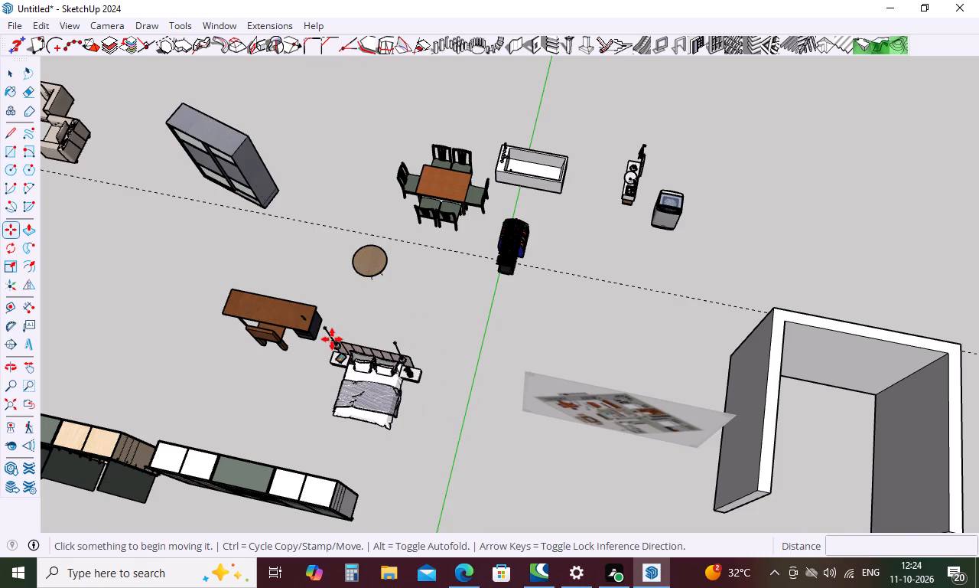
click(335, 340)
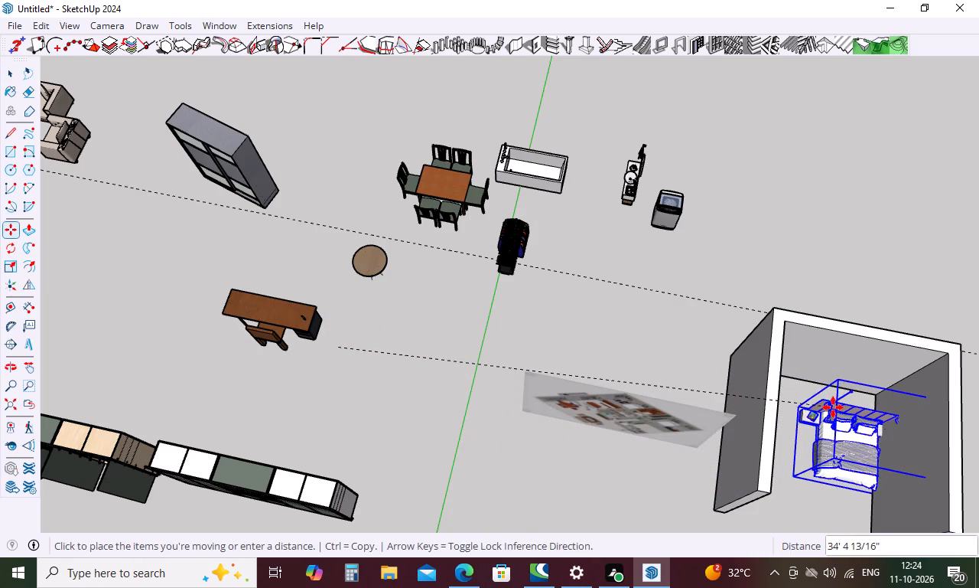
click(810, 405)
Move the bed about 2' 6" within the room, away from the side wall its lamp-side nightstand nearly touches.
scroll(415, 278, down, 3)
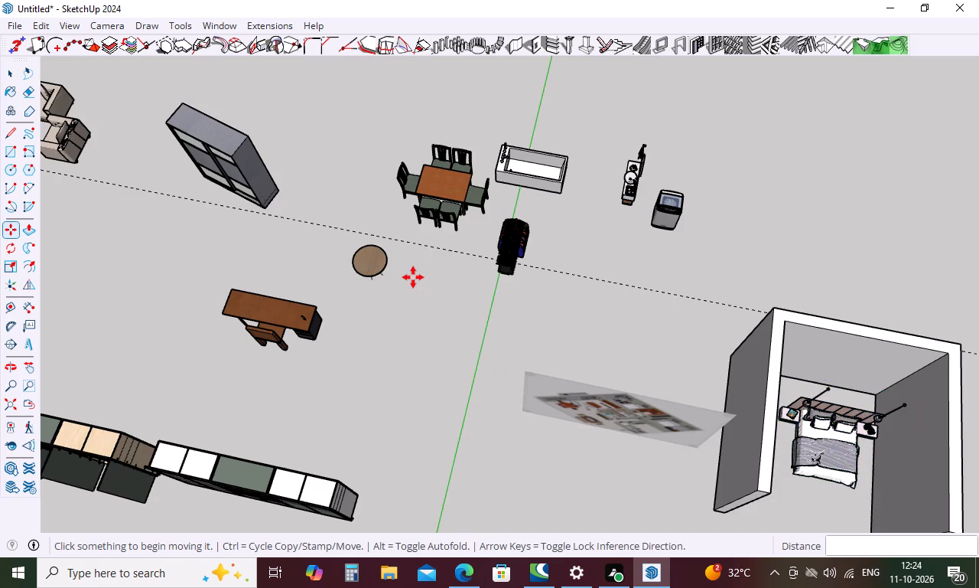
scroll(413, 277, down, 8)
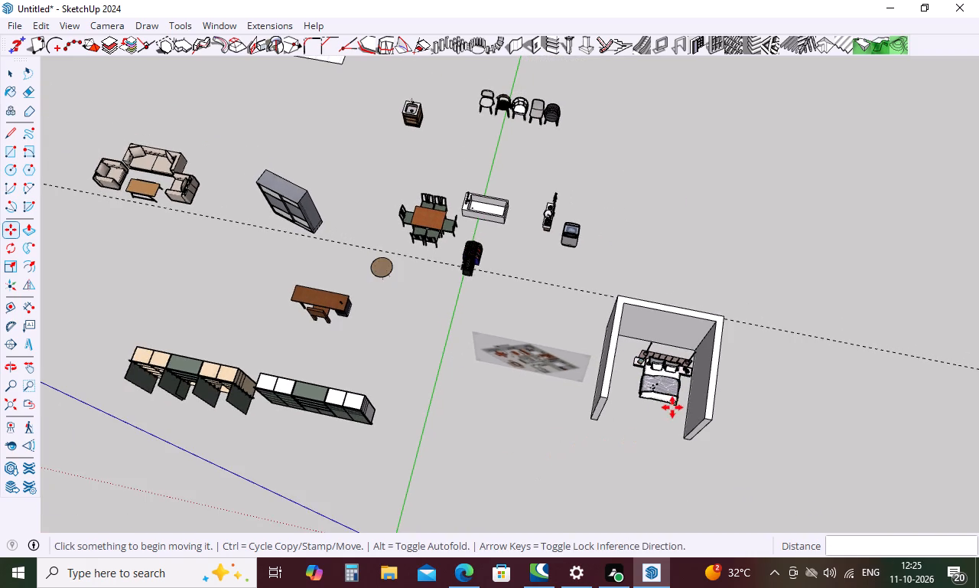
middle_drag(672, 407, 693, 232)
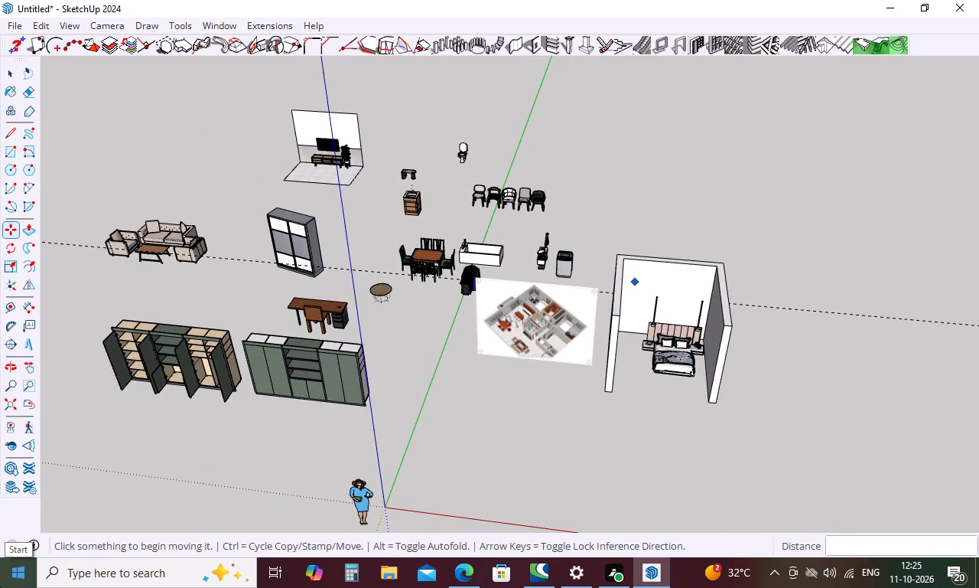
scroll(728, 368, up, 5)
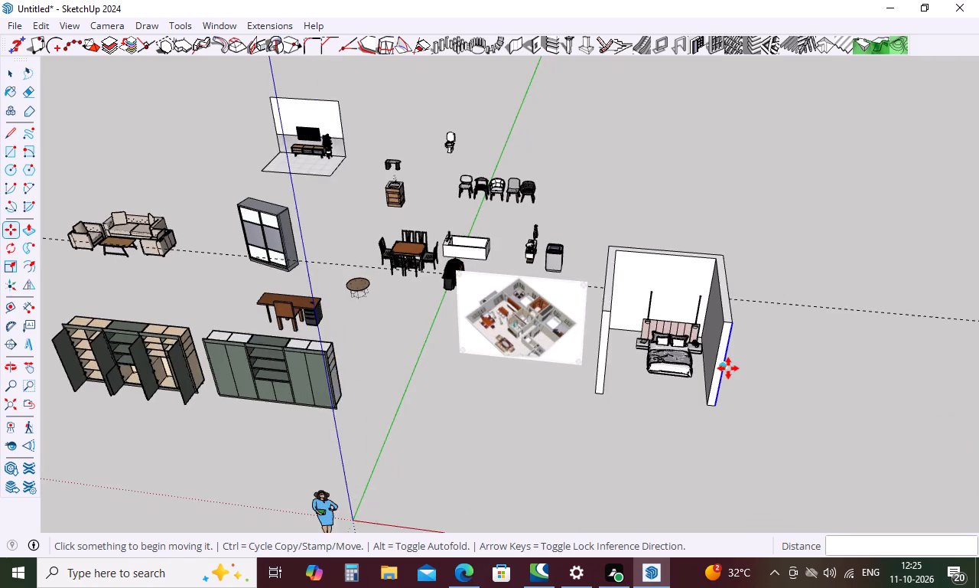
scroll(720, 366, up, 5)
scroll(519, 327, up, 6)
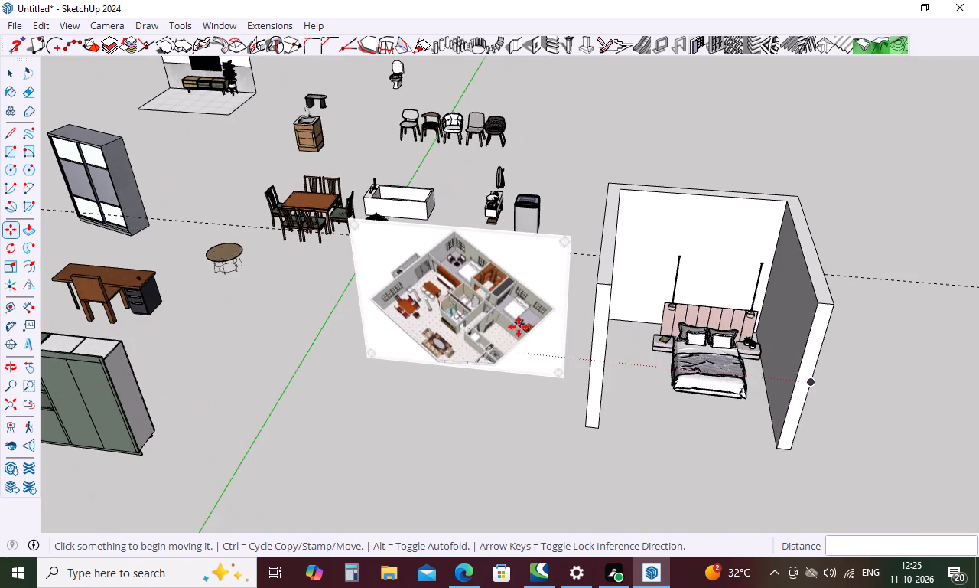
scroll(519, 327, up, 3)
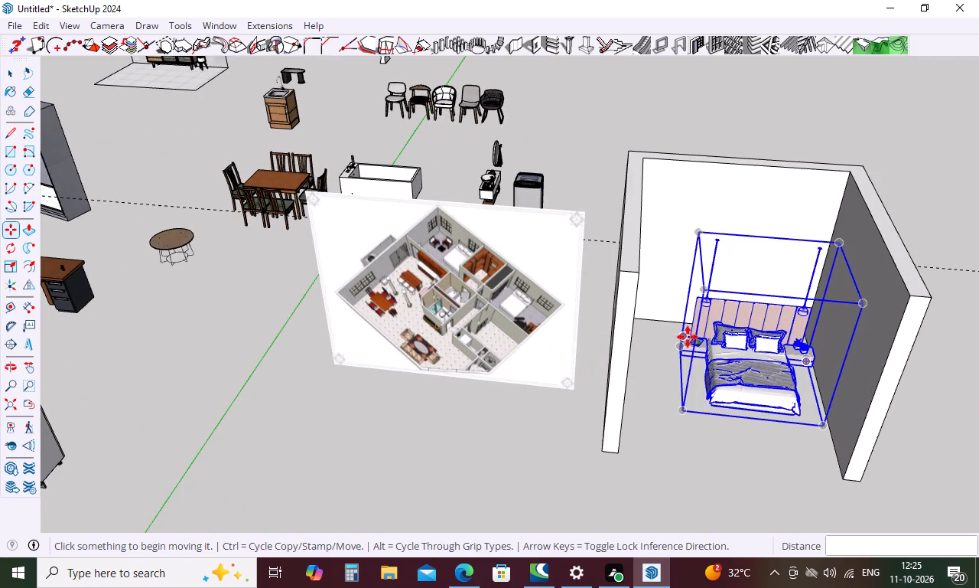
click(680, 345)
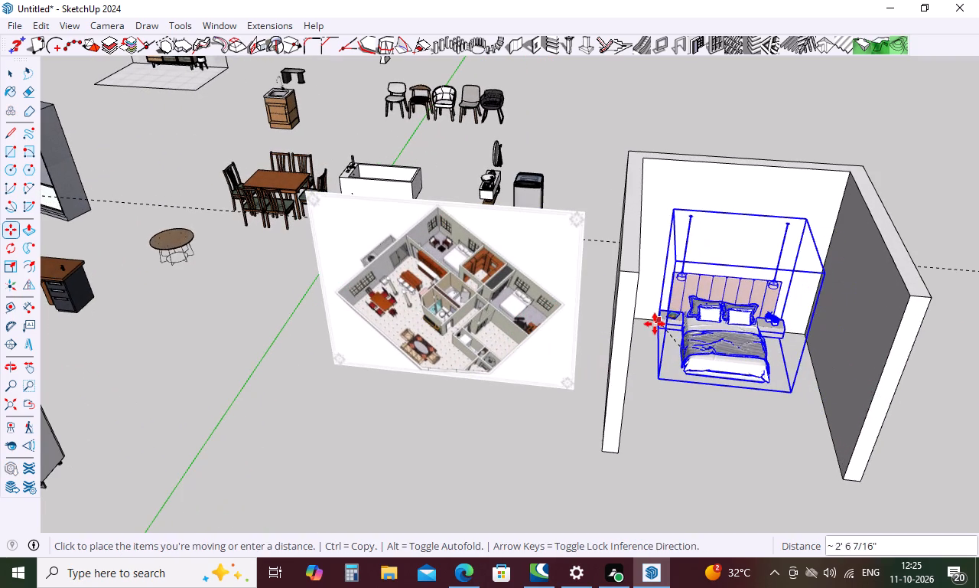
click(655, 324)
From an underside view, move the bed about 4" closer to the room's back wall.
middle_drag(800, 332, 808, 159)
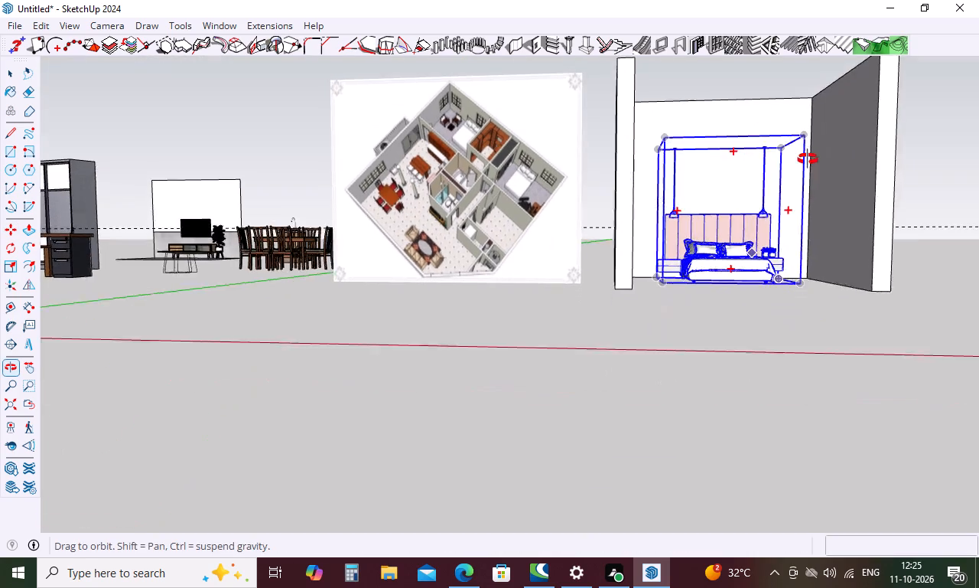
middle_drag(808, 159, 809, 85)
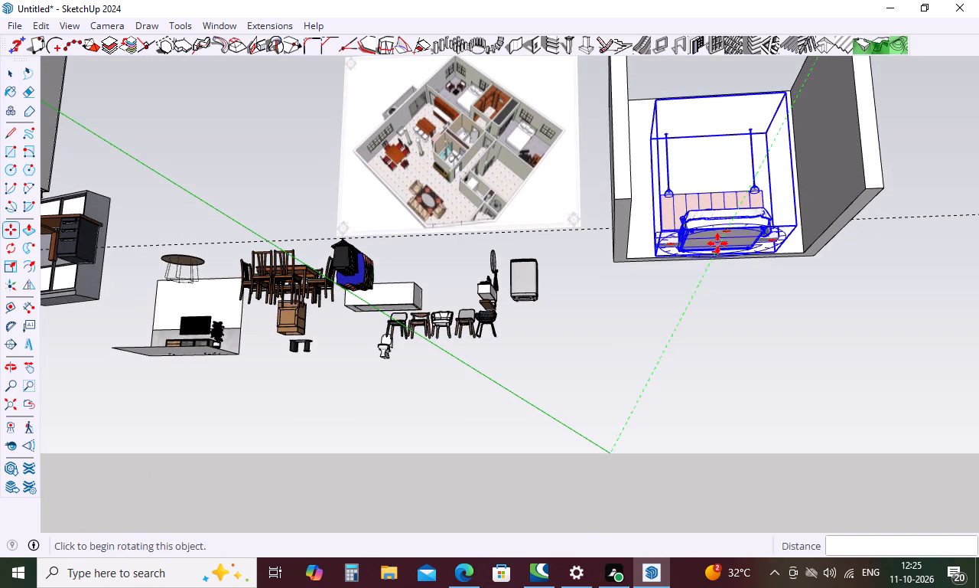
scroll(714, 244, up, 15)
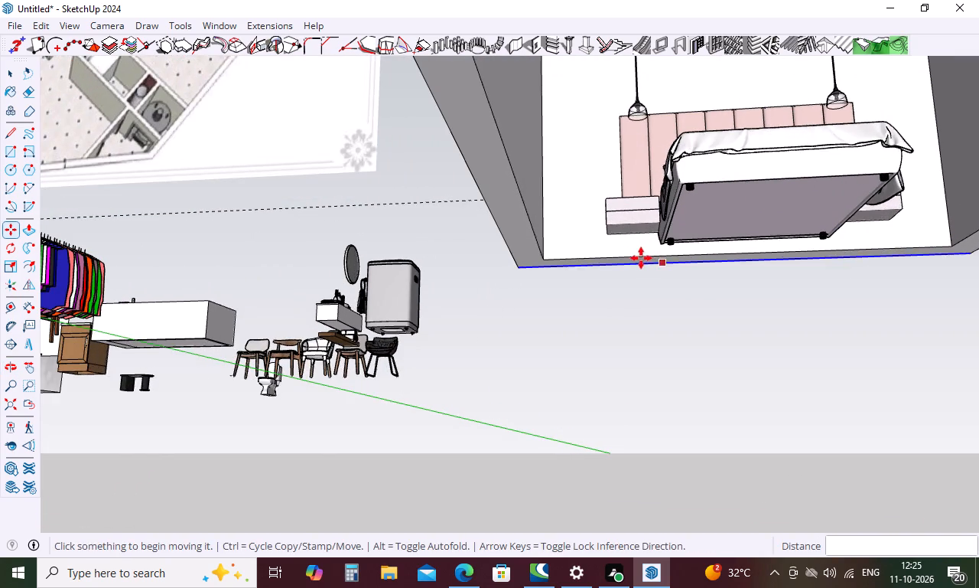
scroll(625, 256, up, 4)
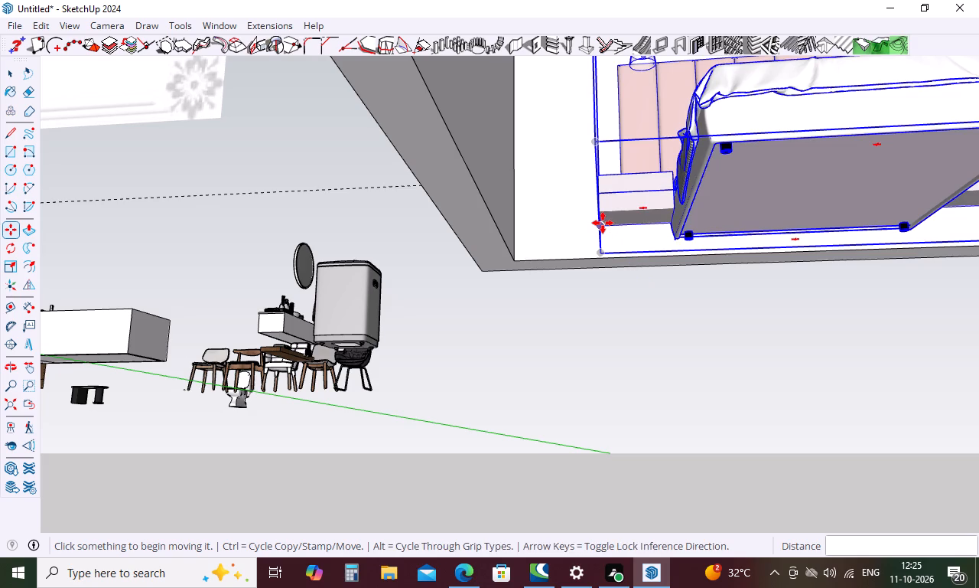
middle_drag(603, 223, 639, 86)
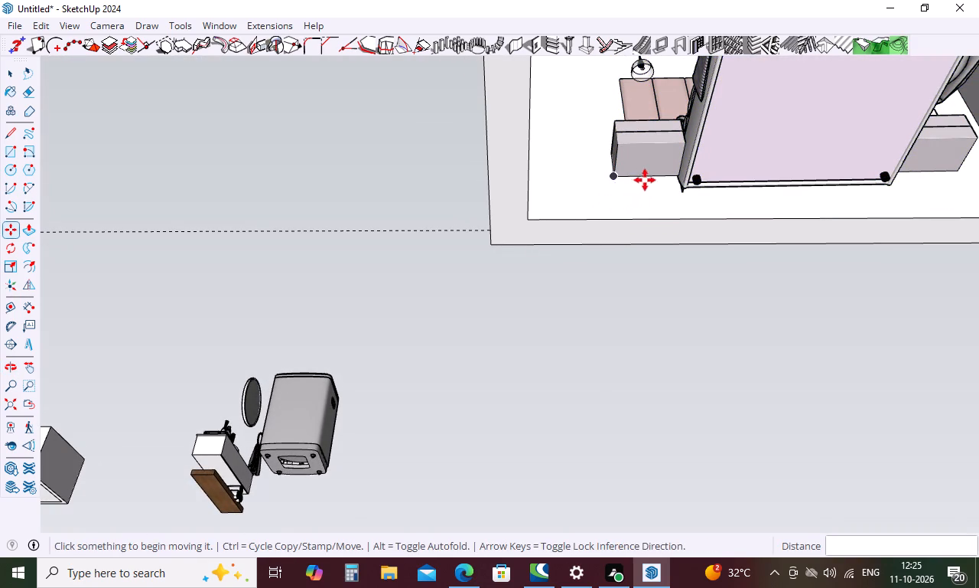
click(690, 207)
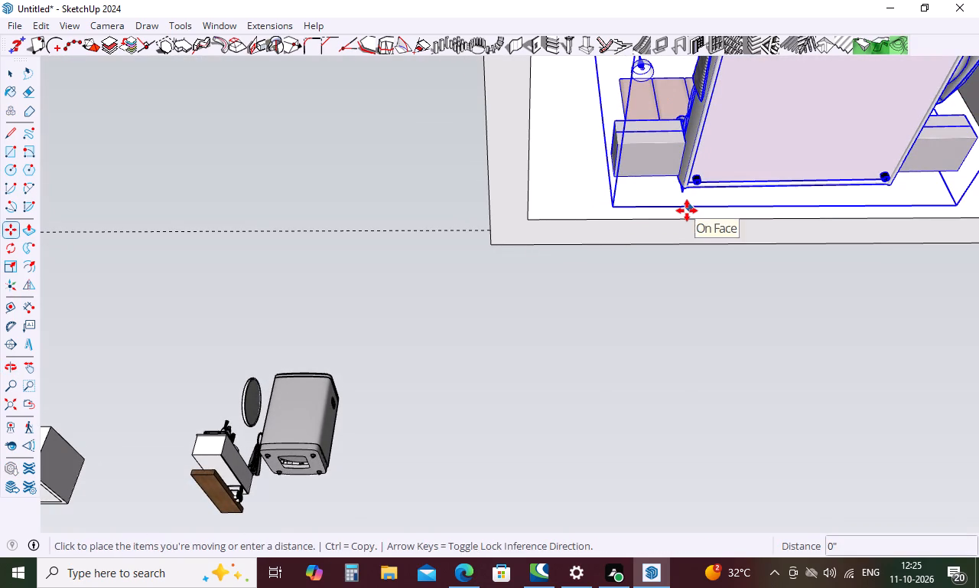
click(684, 221)
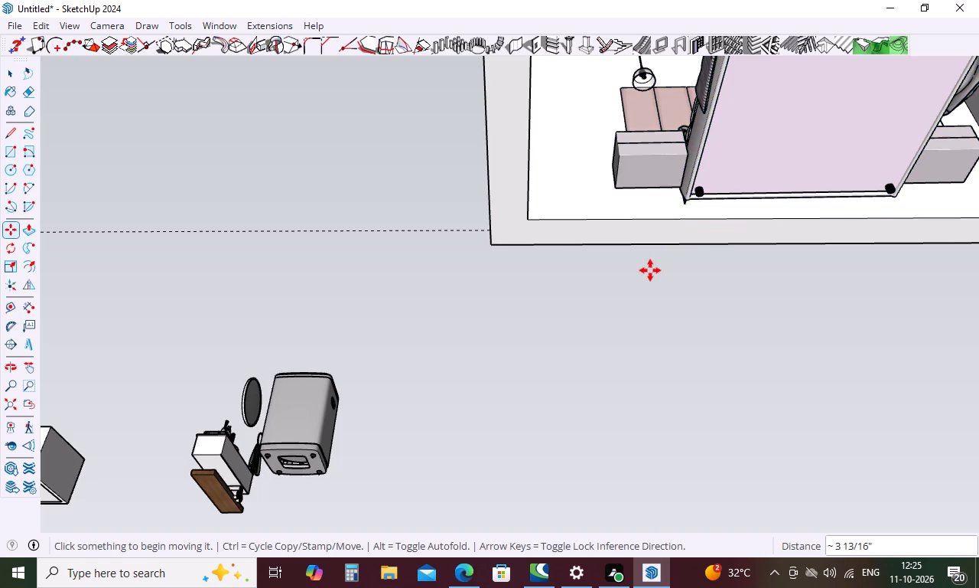
Narrow the bed from both sides, scaling width and height by about 0.88, 1.03 from one side and 0.89, 1.00 from the other.
scroll(650, 270, down, 19)
middle_drag(838, 263, 838, 308)
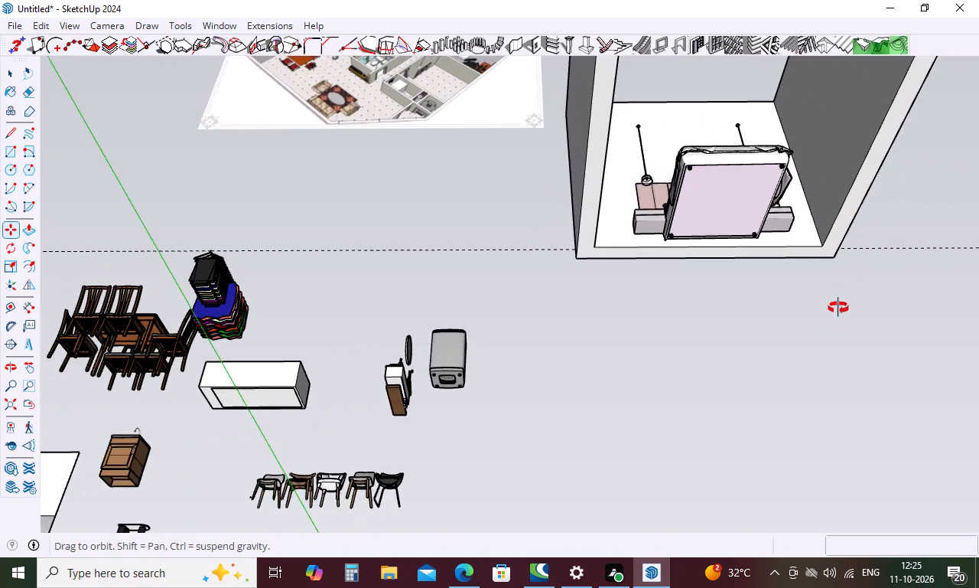
middle_drag(838, 308, 792, 497)
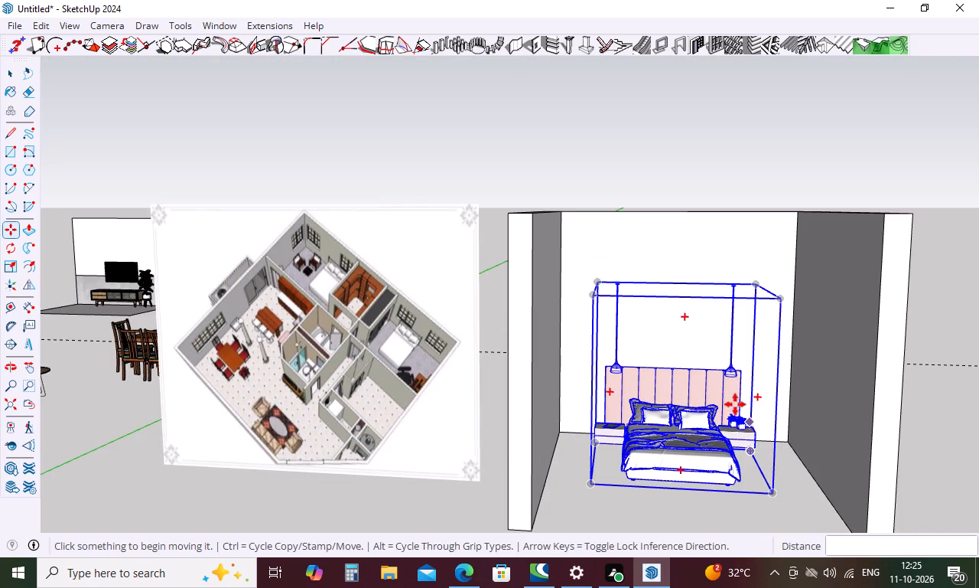
key(s)
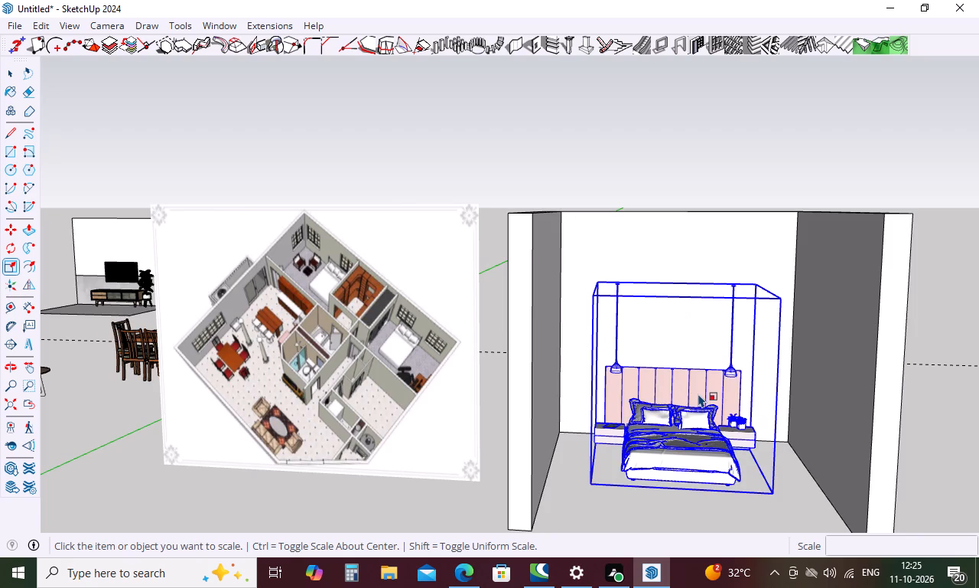
key(s)
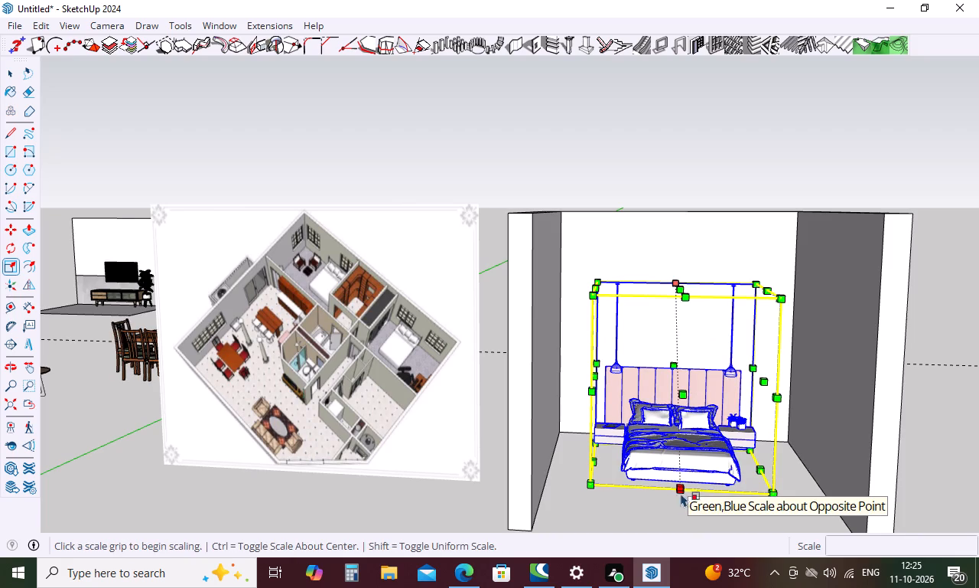
middle_drag(677, 485, 599, 585)
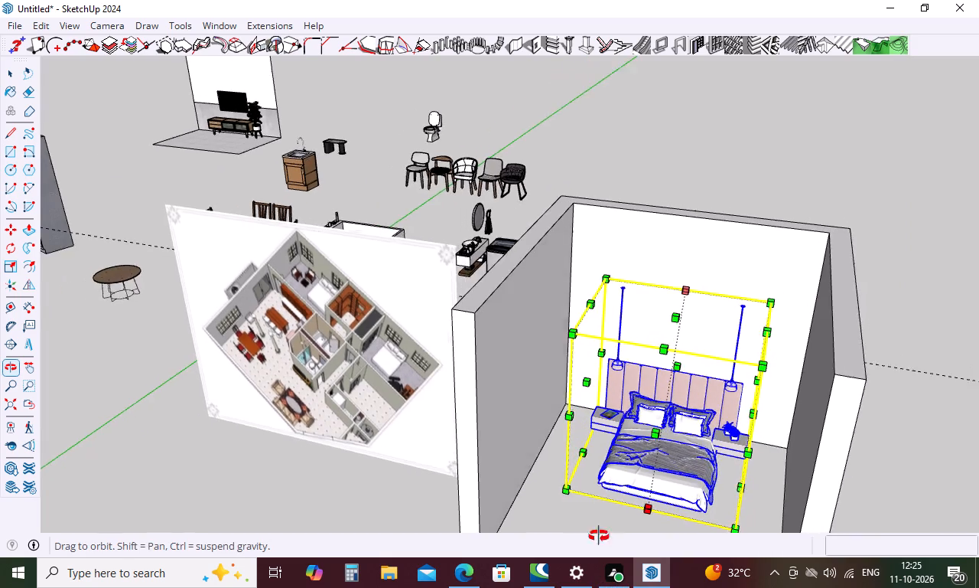
scroll(683, 267, down, 10)
middle_drag(749, 252, 714, 384)
scroll(662, 263, down, 5)
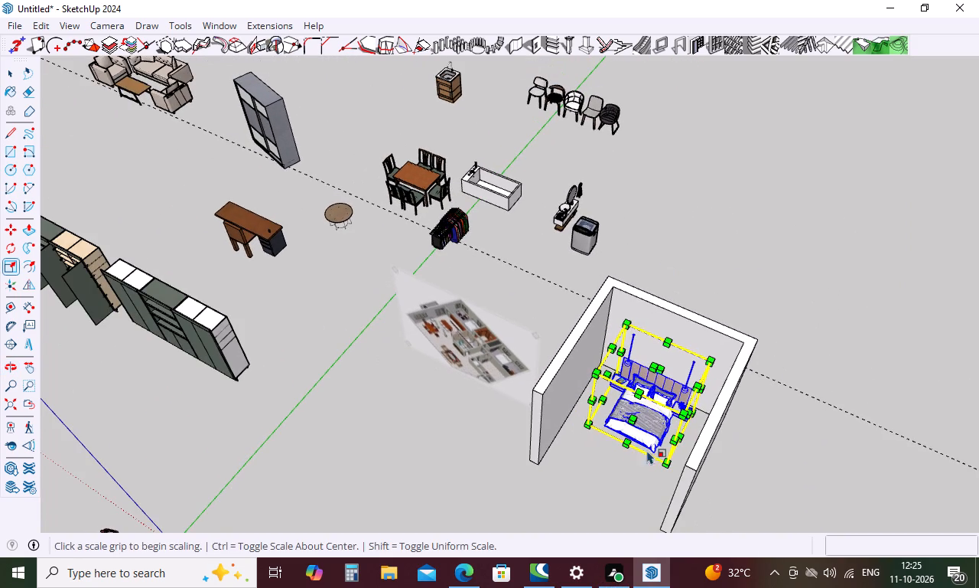
scroll(708, 407, up, 6)
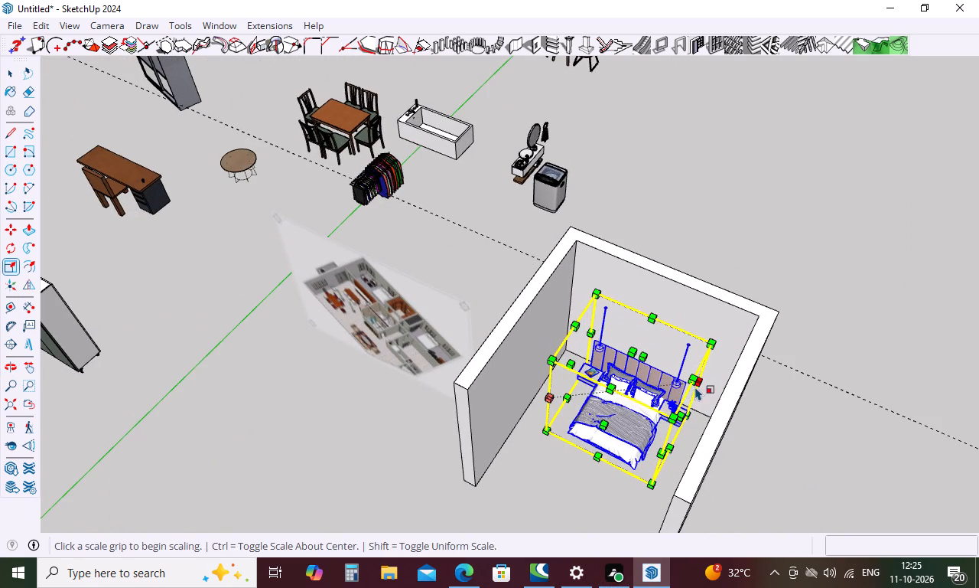
click(695, 380)
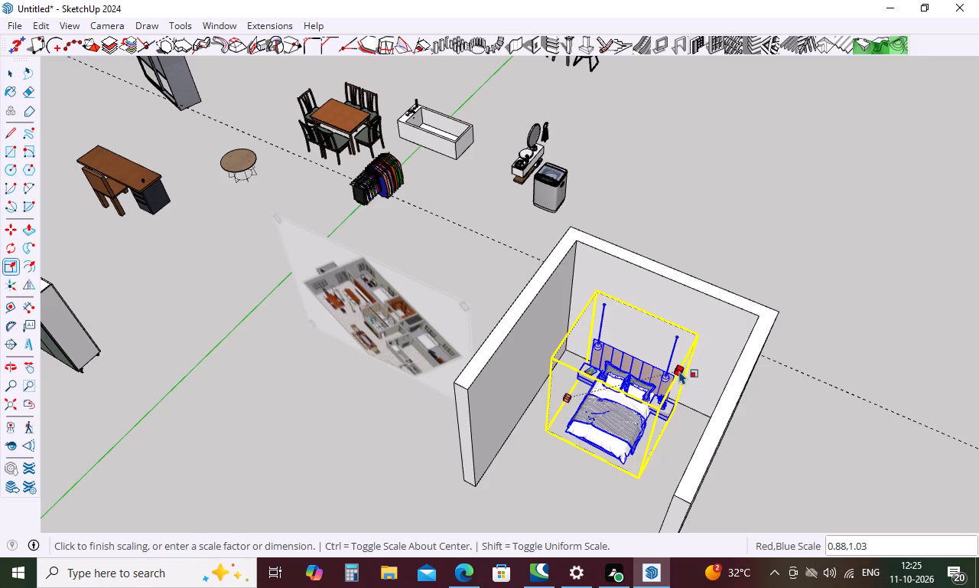
click(679, 371)
click(572, 325)
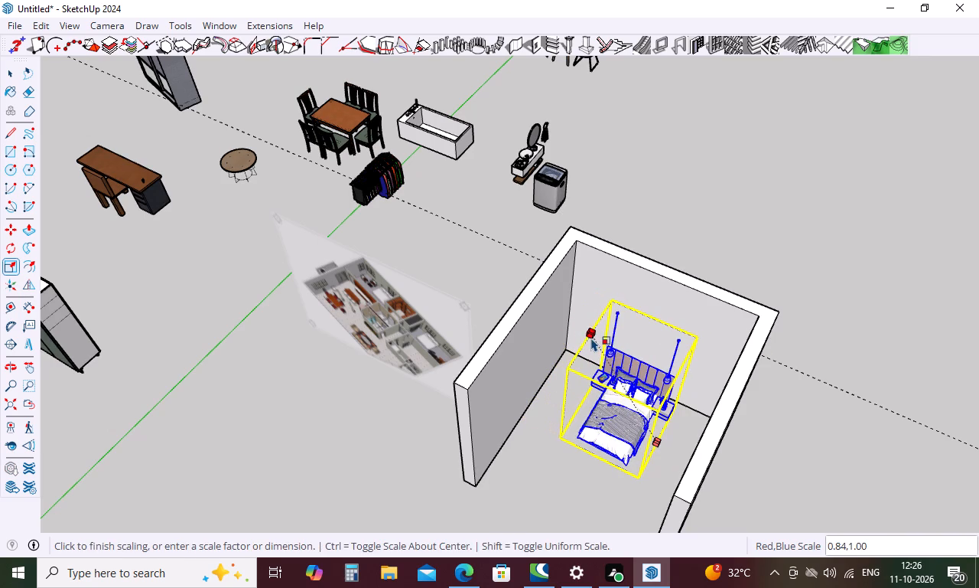
click(585, 336)
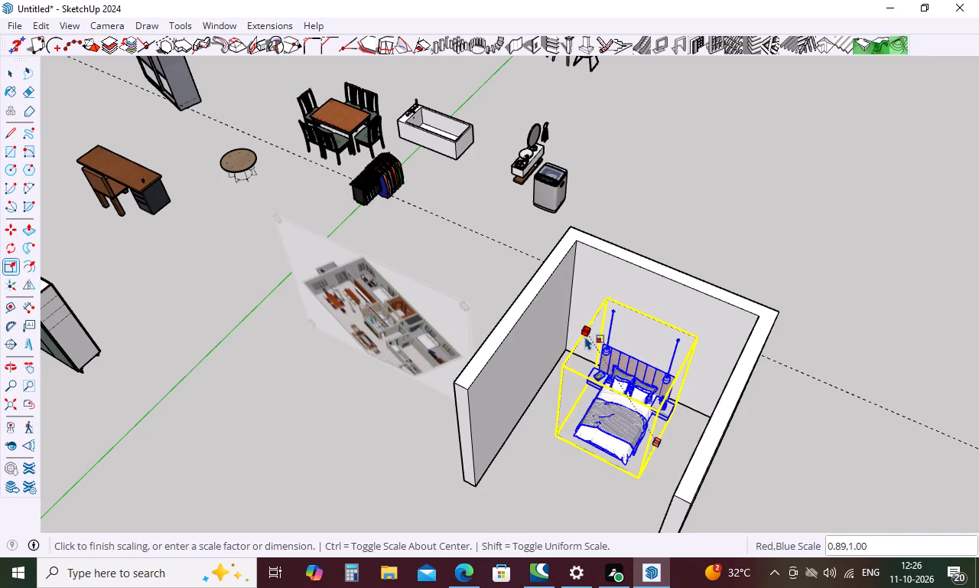
Scale the bed's length and height by about 0.79 and 0.89 from its foot-end upper edge, and deselect it.
click(610, 394)
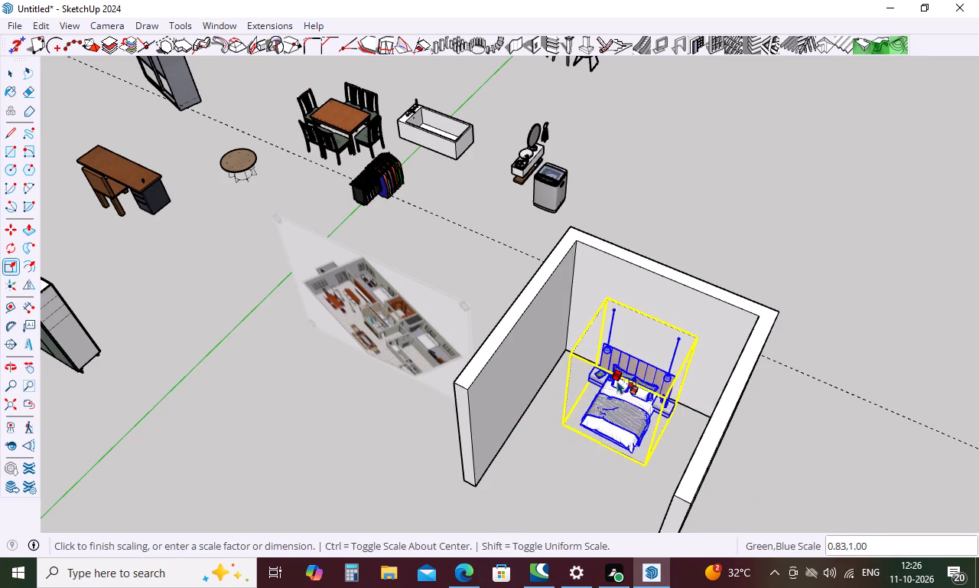
click(617, 381)
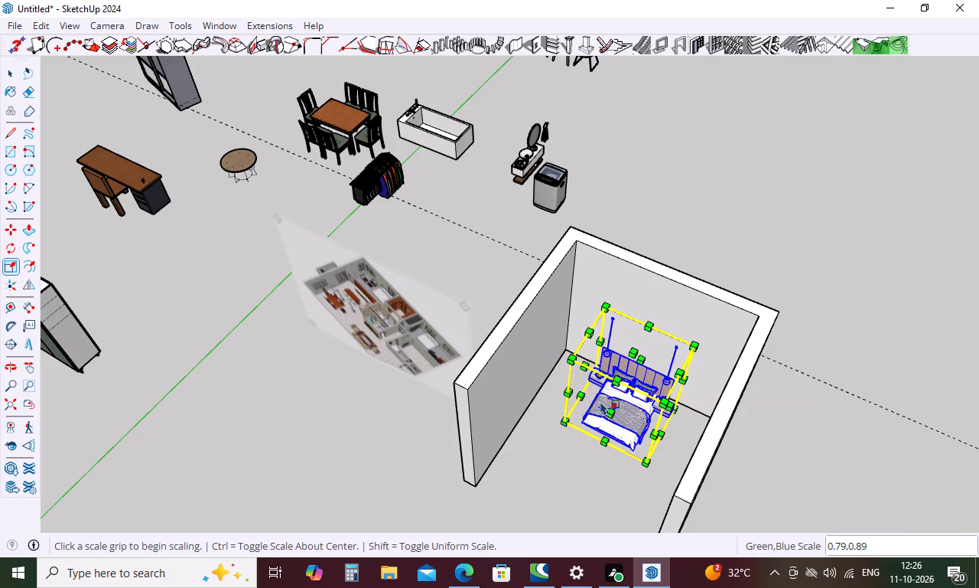
key(space)
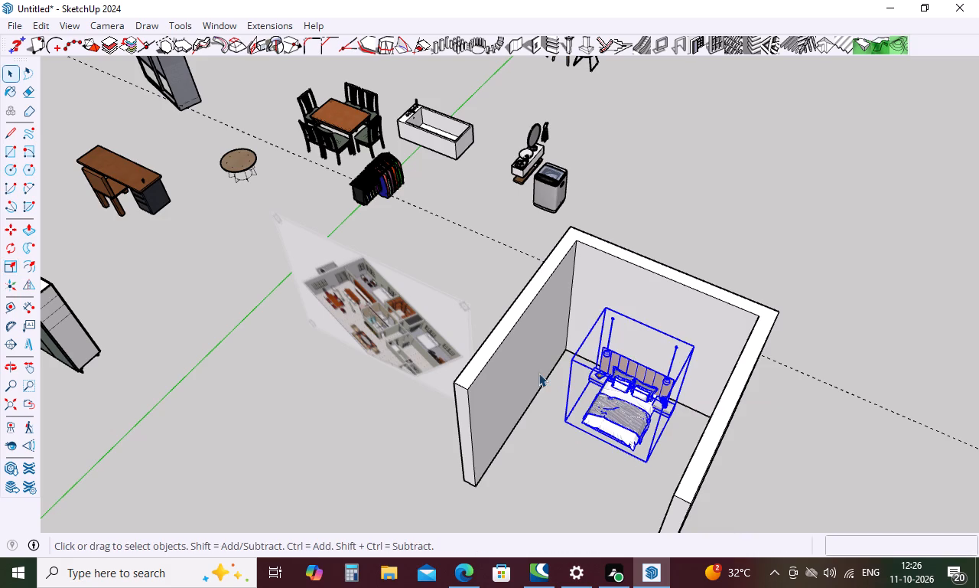
click(477, 312)
Stretch the bed toward the room's open side from its foot-end lower edge, scaling length and height by about 2.00 and 0.89.
middle_drag(608, 493, 713, 375)
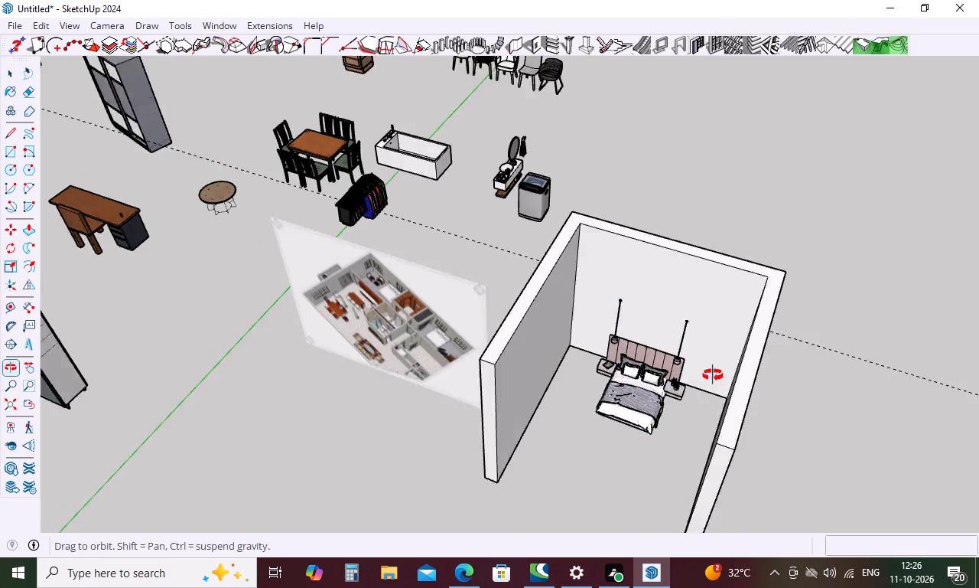
middle_drag(713, 375, 737, 344)
scroll(704, 370, up, 5)
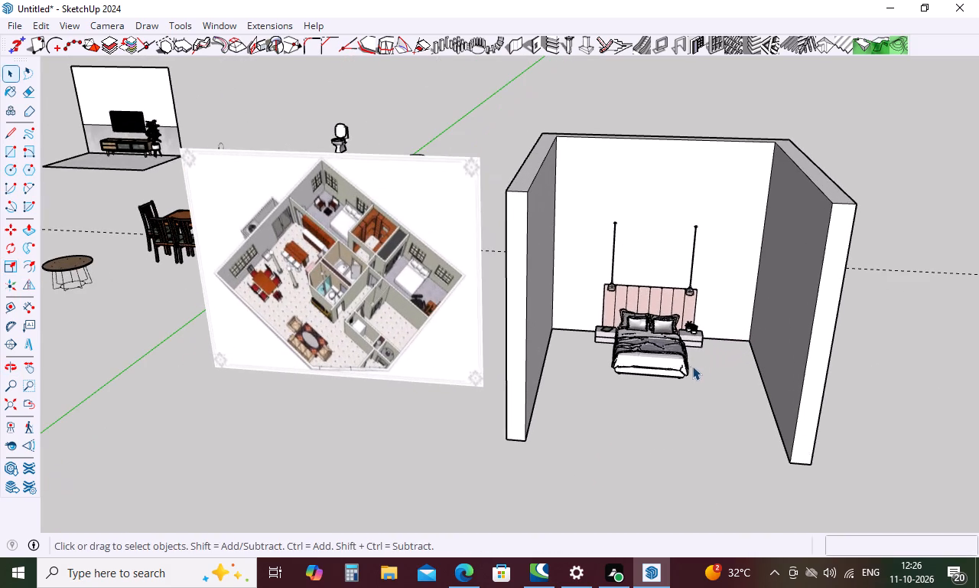
click(672, 355)
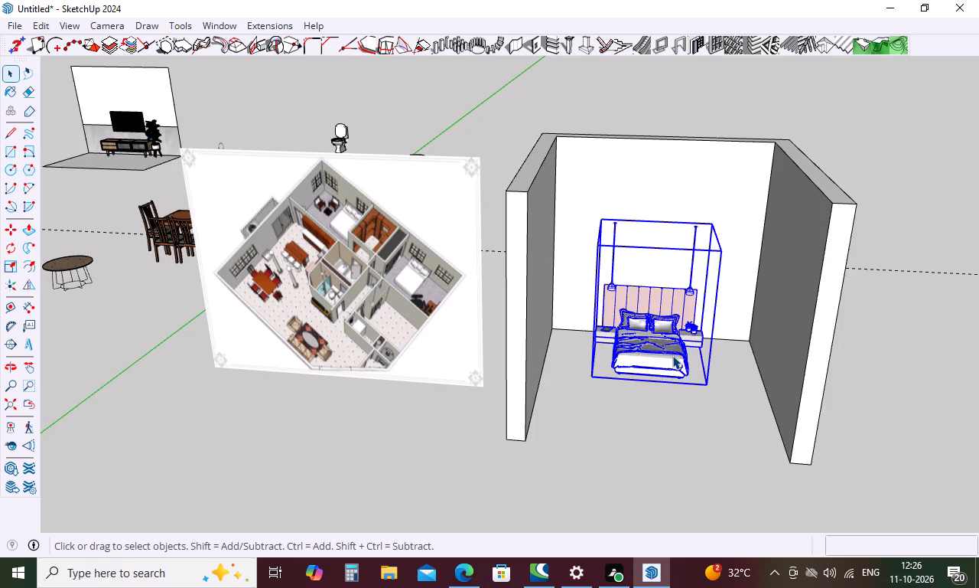
key(s)
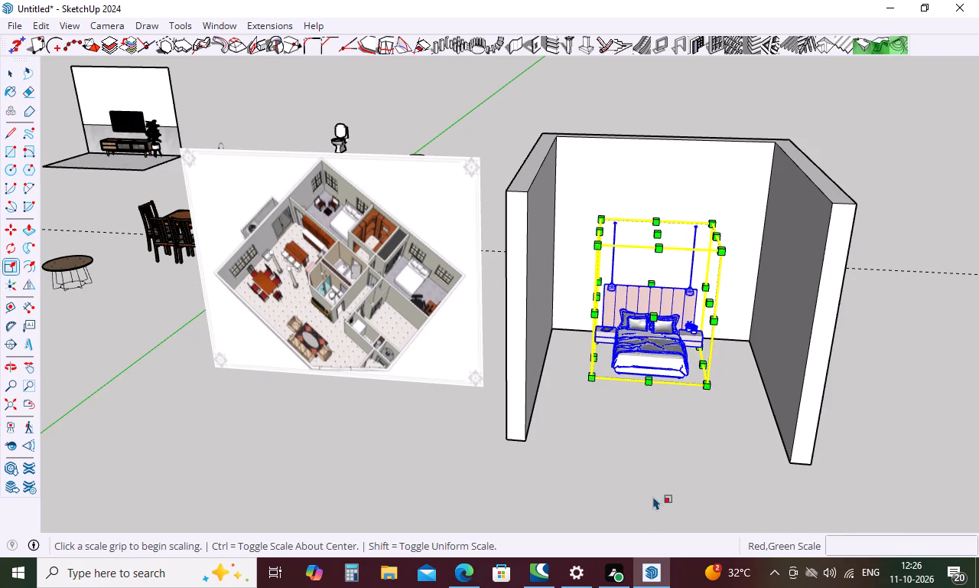
click(649, 385)
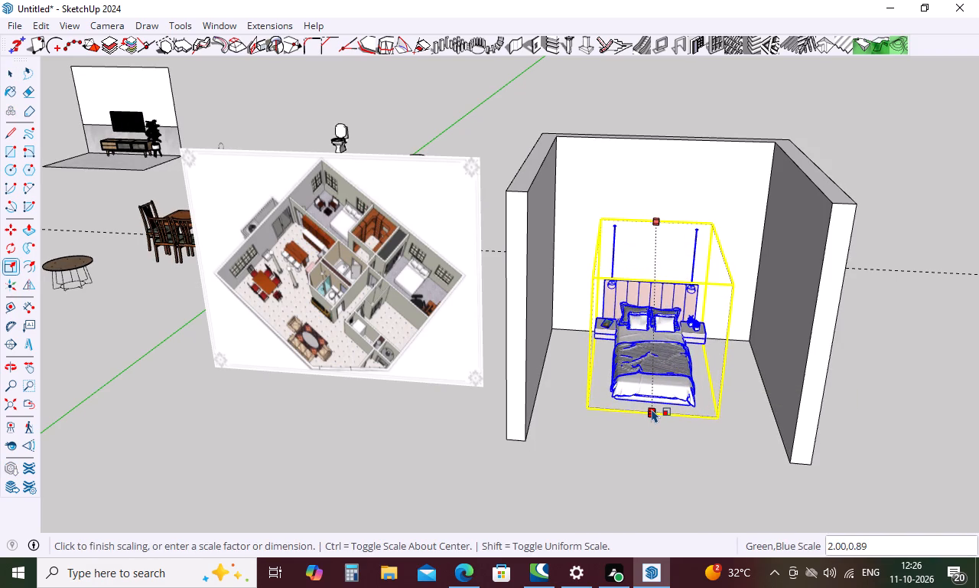
click(652, 409)
key(space)
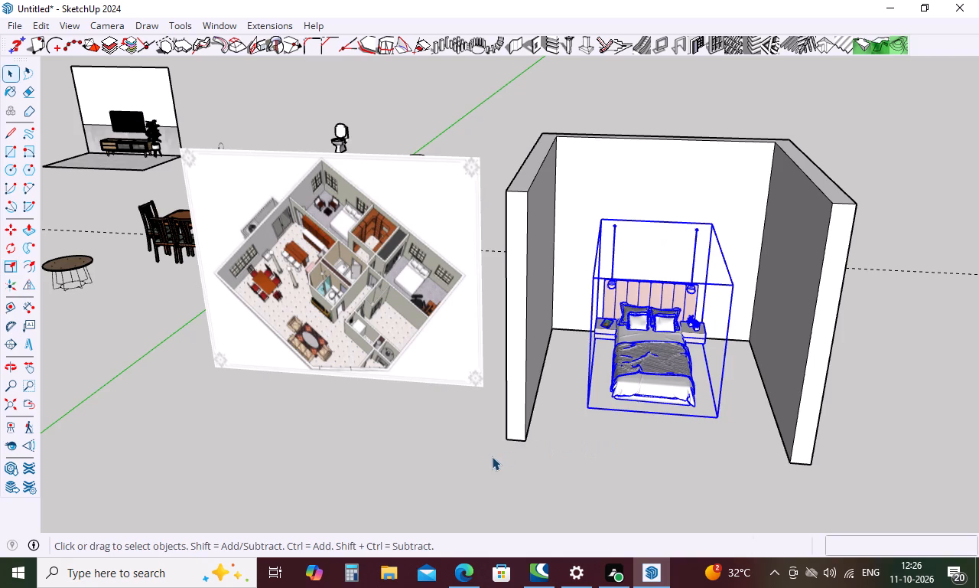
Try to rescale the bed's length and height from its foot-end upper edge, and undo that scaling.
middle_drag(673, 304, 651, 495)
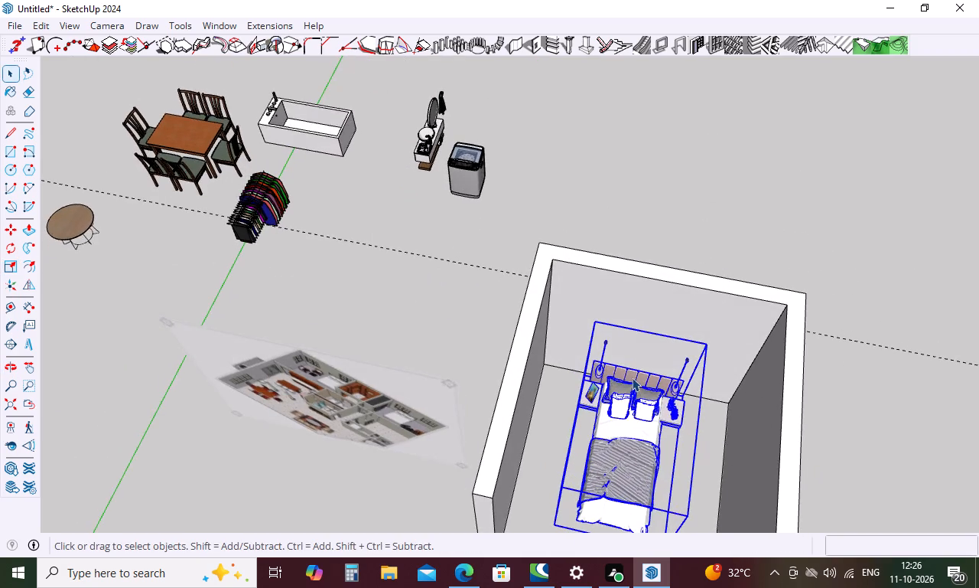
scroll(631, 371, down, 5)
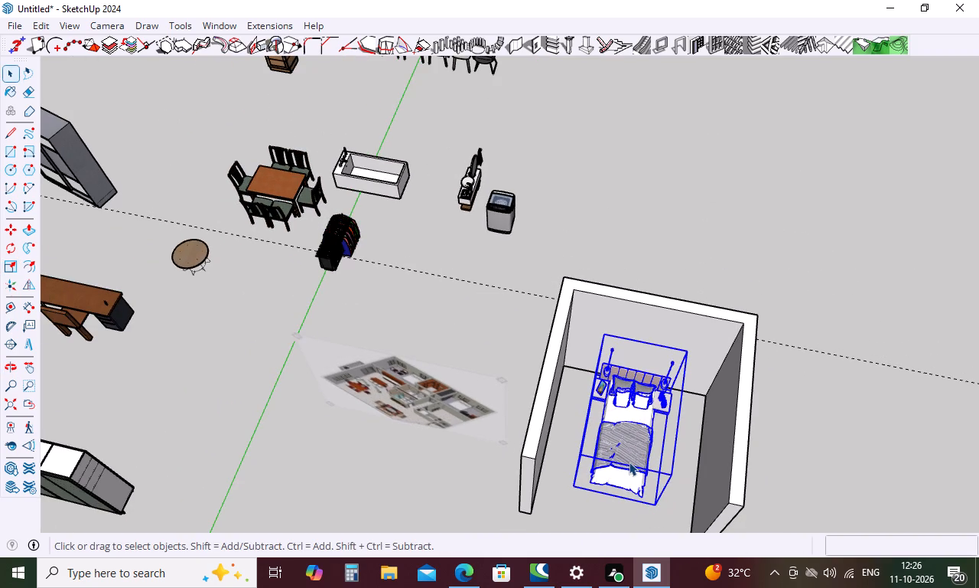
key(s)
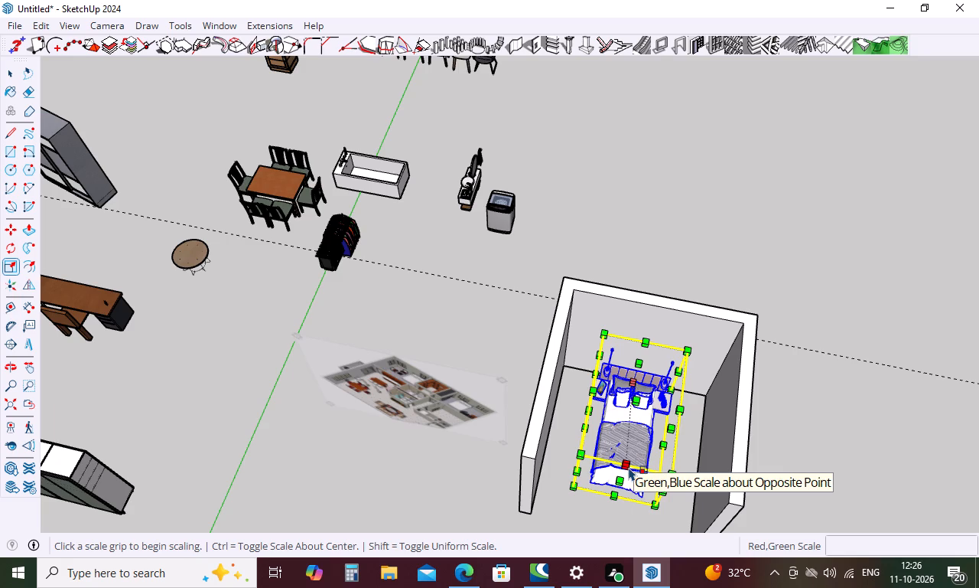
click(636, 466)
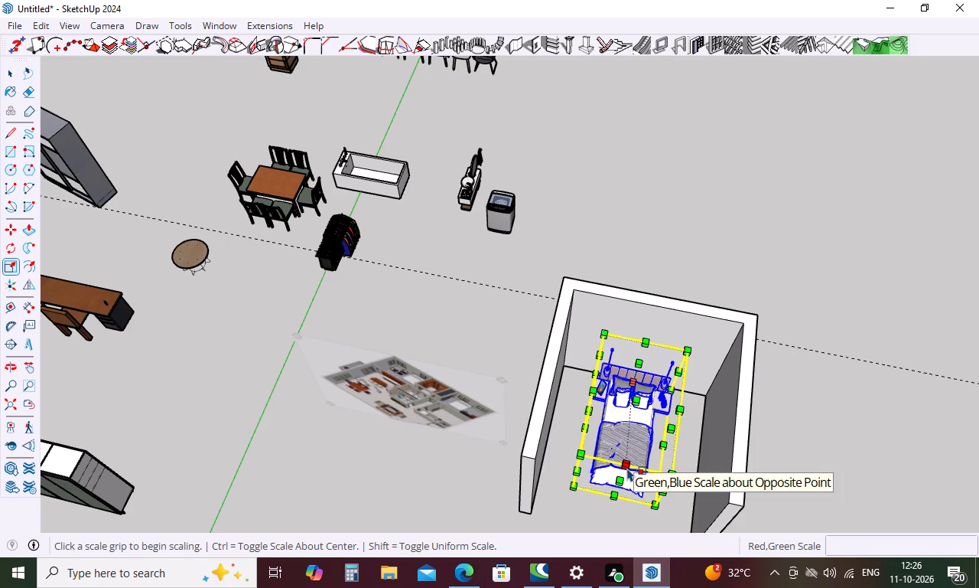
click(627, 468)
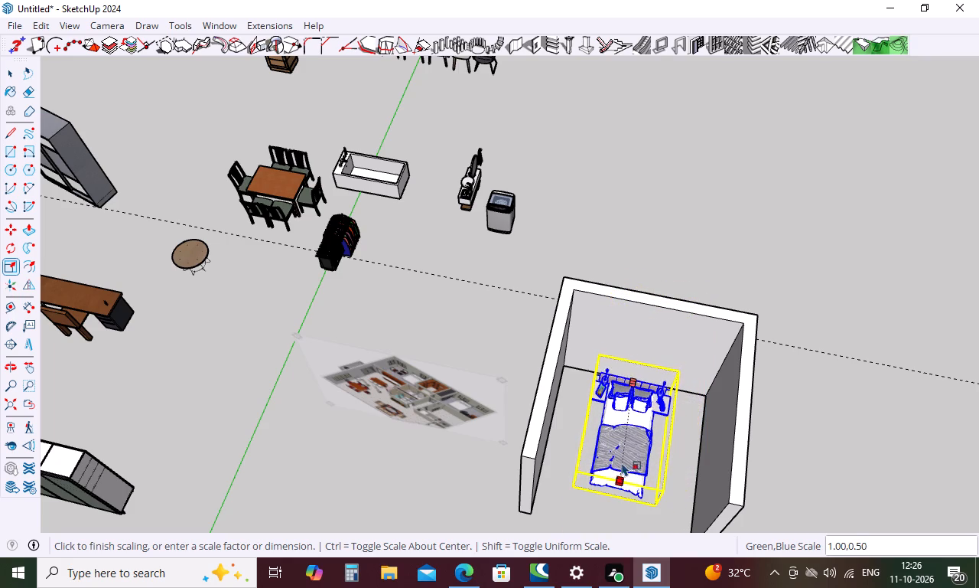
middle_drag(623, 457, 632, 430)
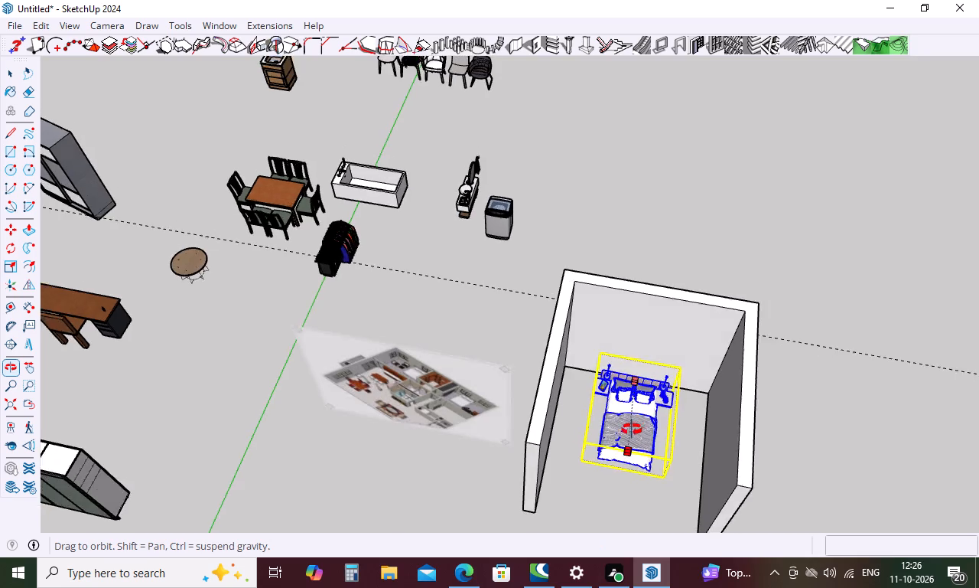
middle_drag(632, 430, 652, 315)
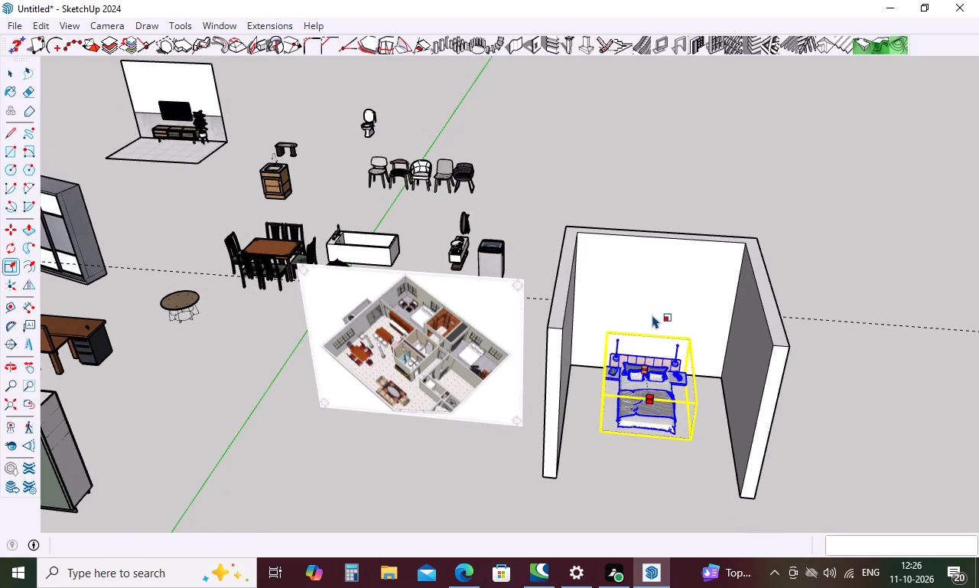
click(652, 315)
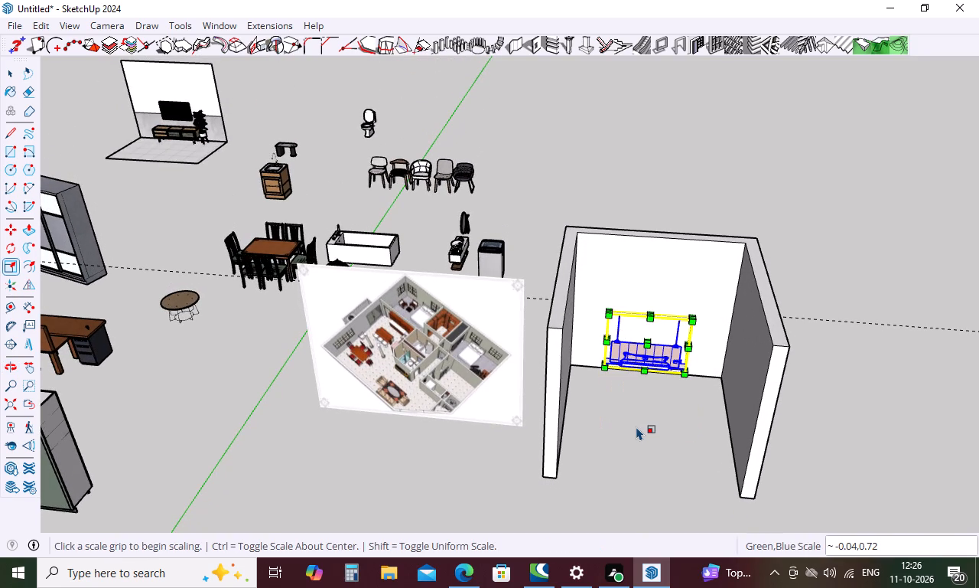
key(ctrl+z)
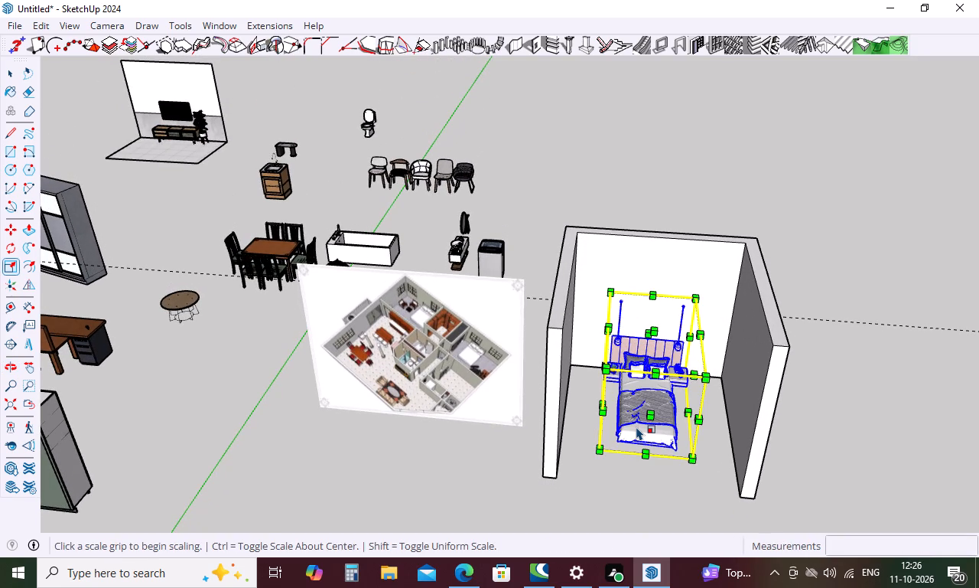
Shorten the bed from its foot-end upper edge, scaling length and height by about 0.85 and 1.00.
click(657, 373)
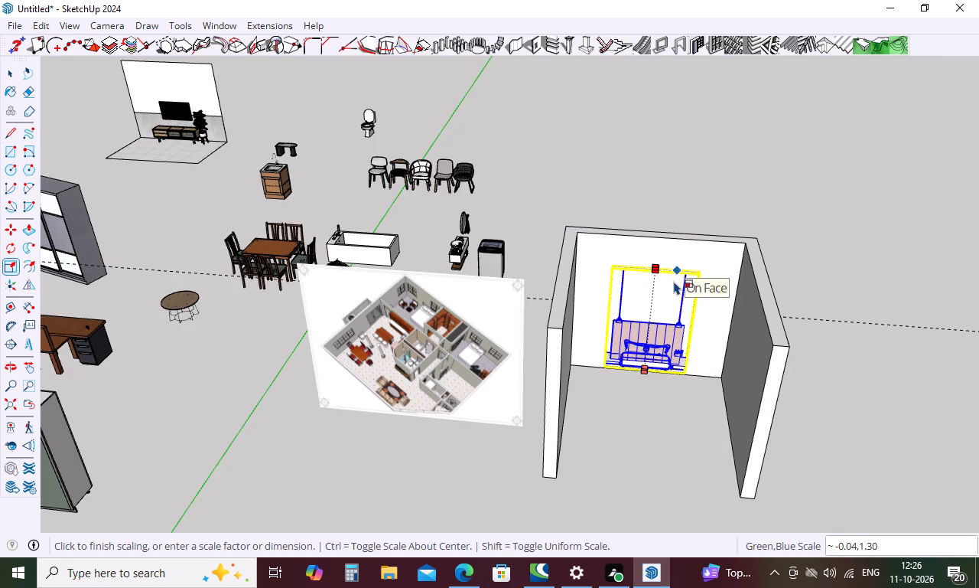
middle_drag(665, 416, 603, 531)
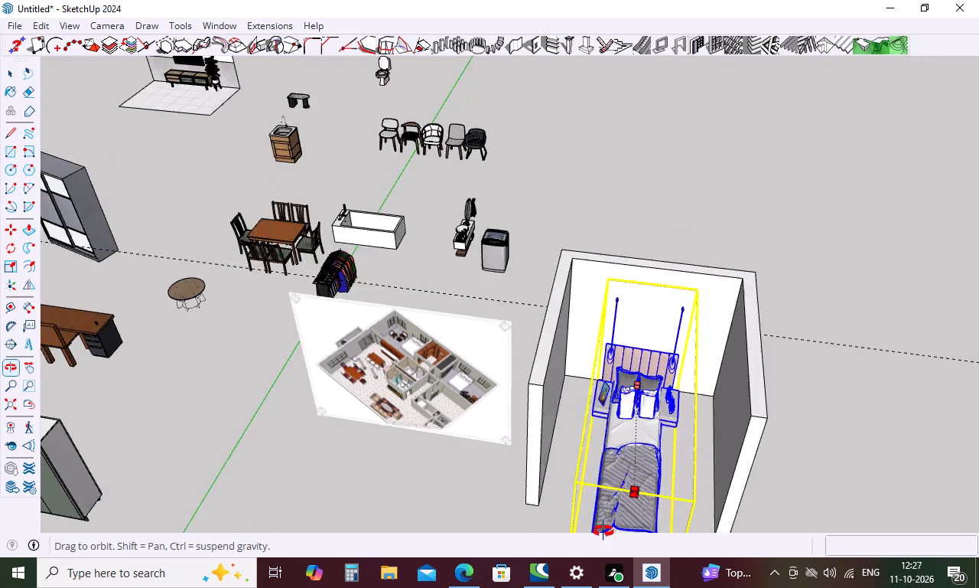
middle_drag(603, 531, 391, 524)
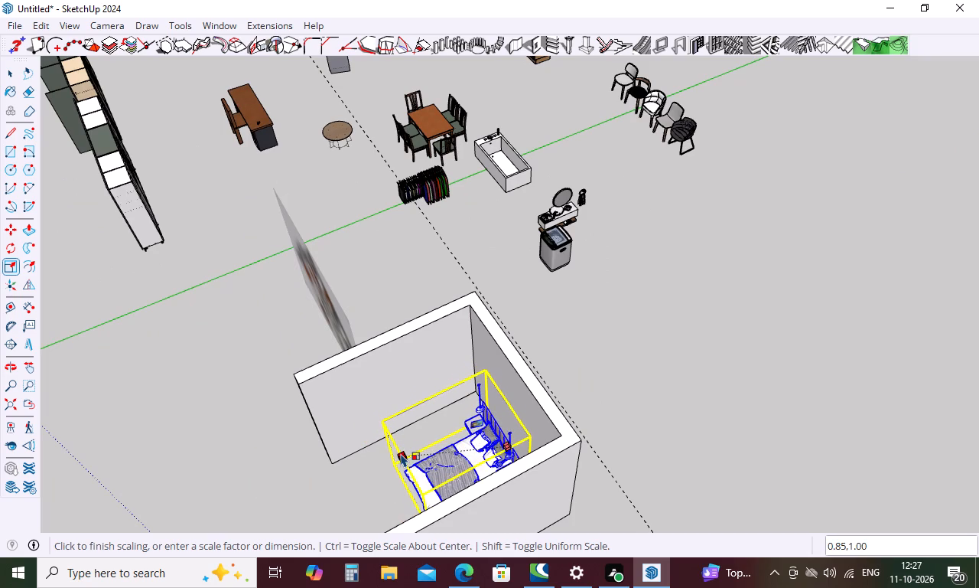
click(401, 453)
click(632, 488)
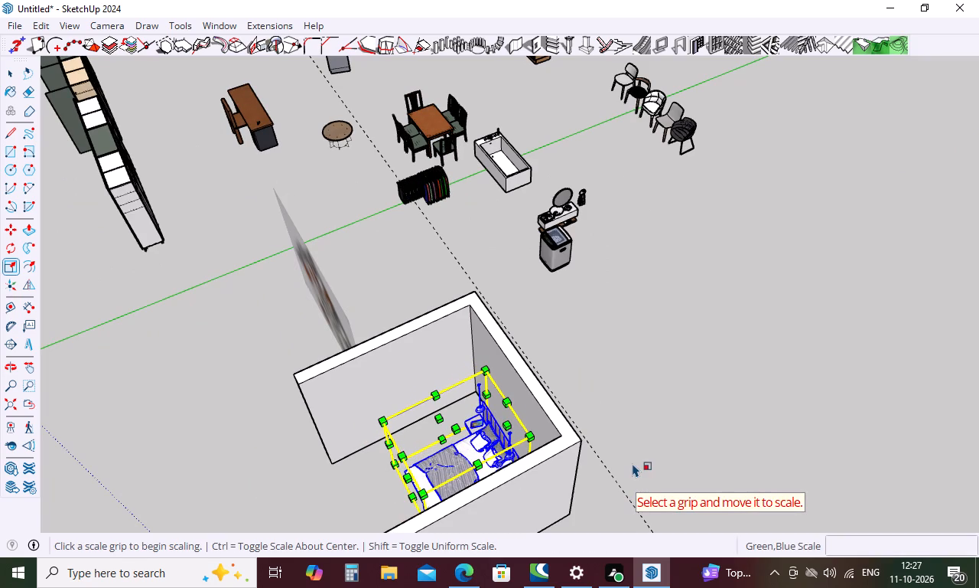
key(space)
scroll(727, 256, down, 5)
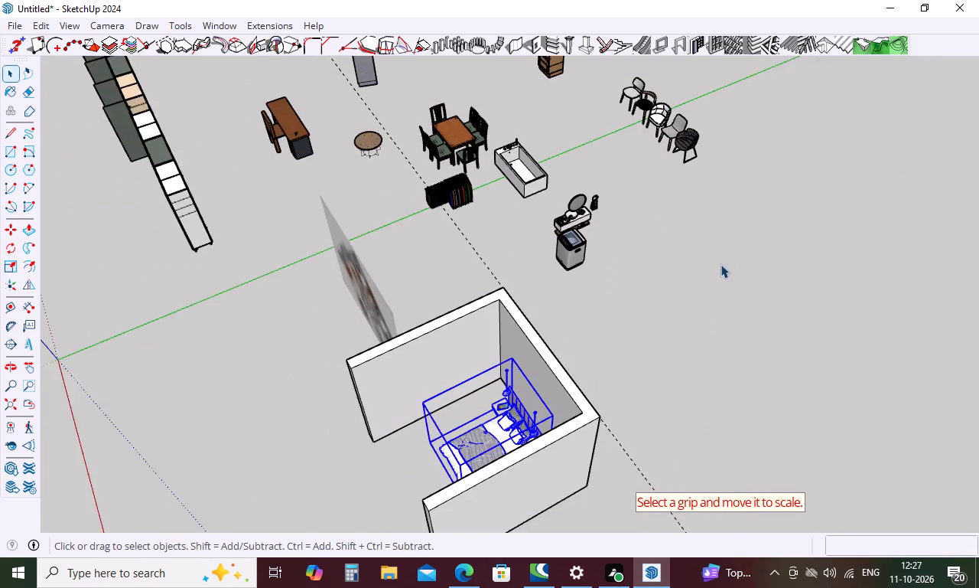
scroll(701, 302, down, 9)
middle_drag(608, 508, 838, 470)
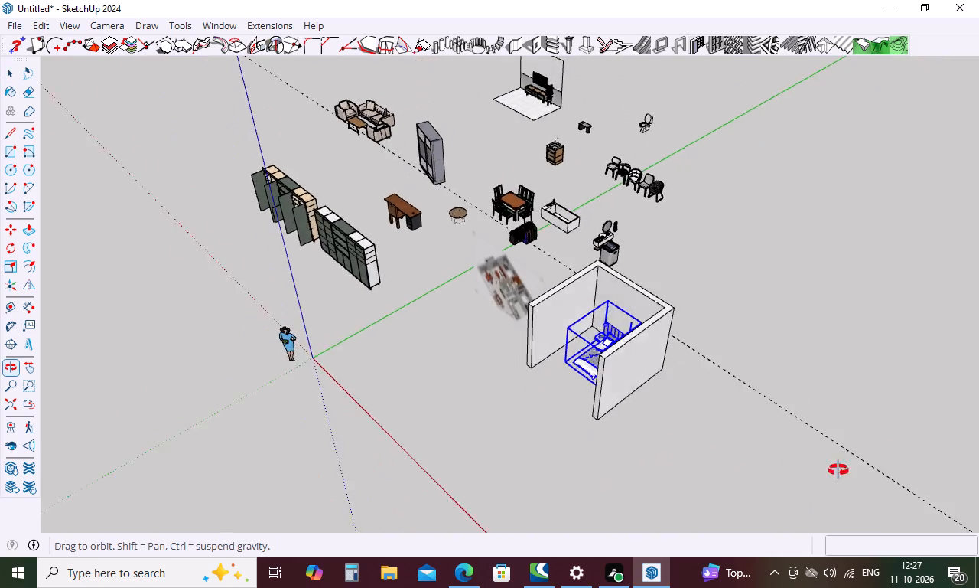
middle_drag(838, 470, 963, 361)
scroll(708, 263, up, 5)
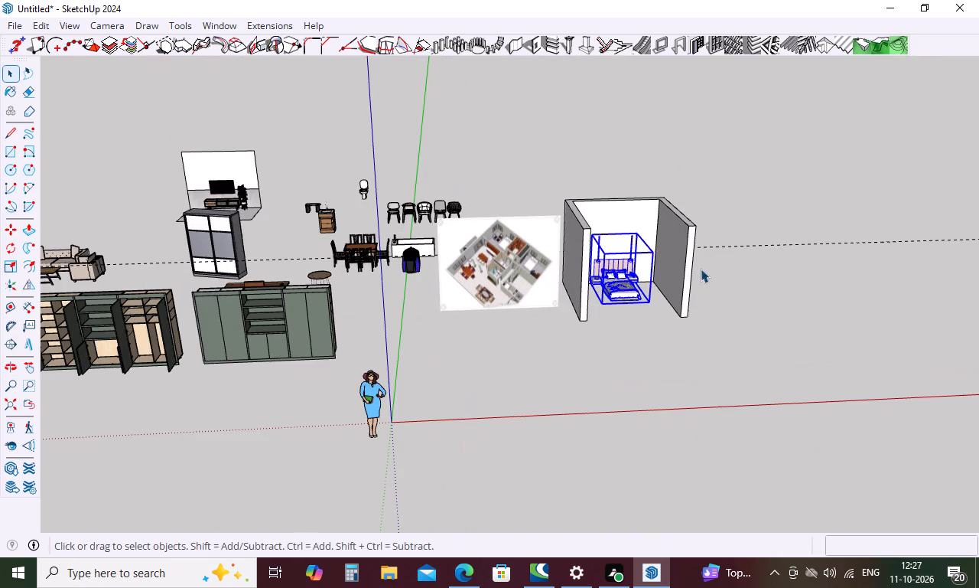
Deselect the bed and examine its size and placement between the three bedroom walls from several angles.
middle_drag(646, 315, 639, 250)
scroll(617, 260, up, 11)
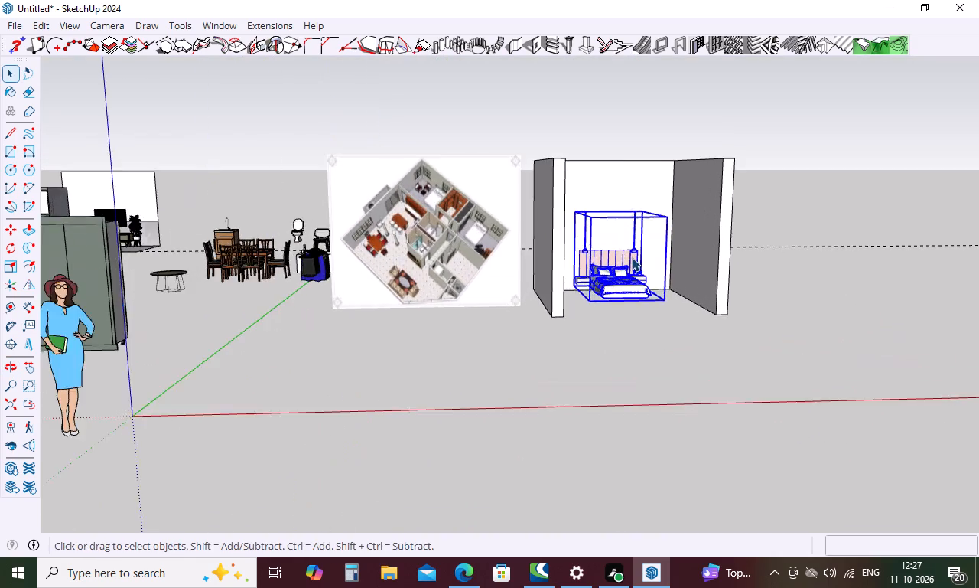
scroll(633, 263, up, 5)
middle_drag(652, 289, 610, 285)
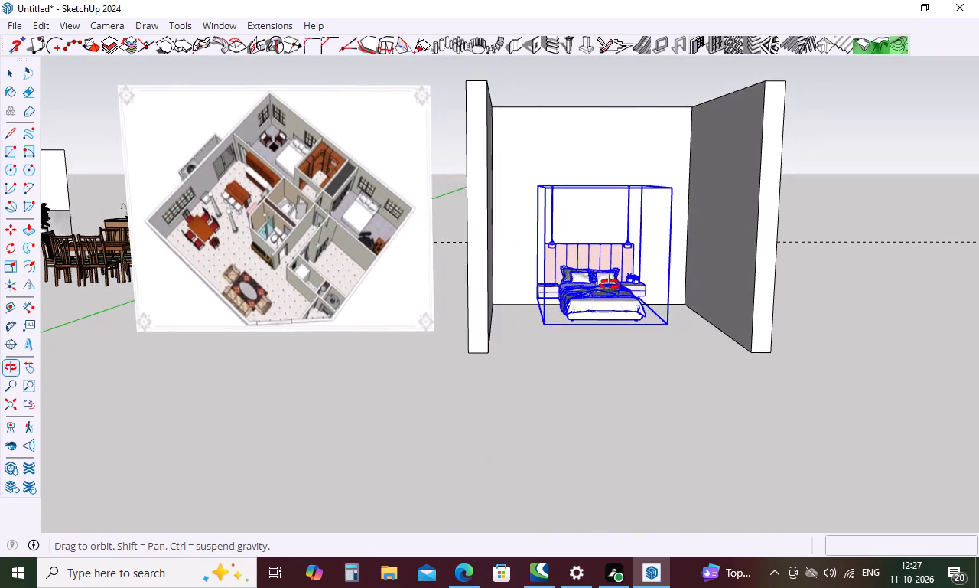
middle_drag(610, 285, 601, 293)
scroll(601, 293, up, 9)
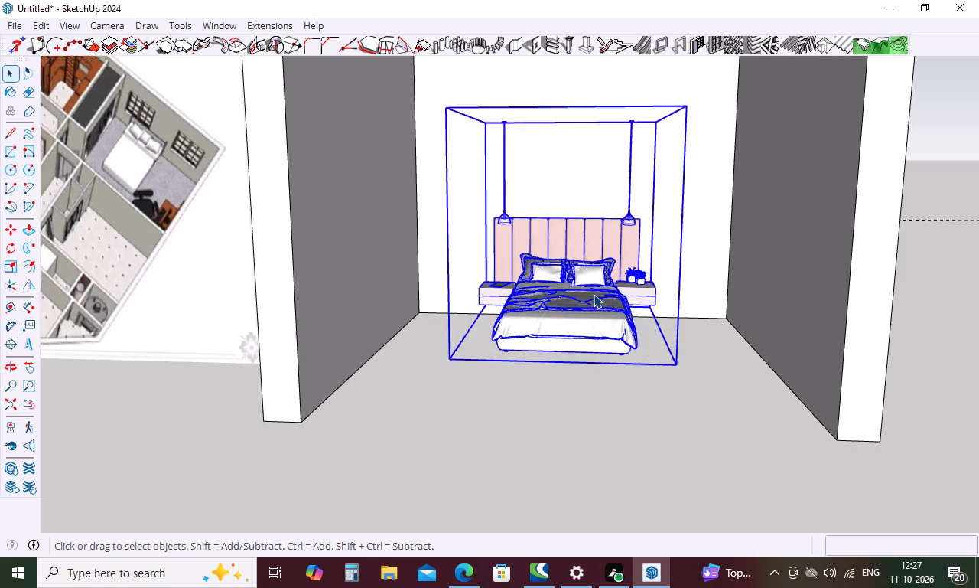
scroll(577, 310, down, 8)
click(576, 373)
middle_drag(574, 286, 571, 336)
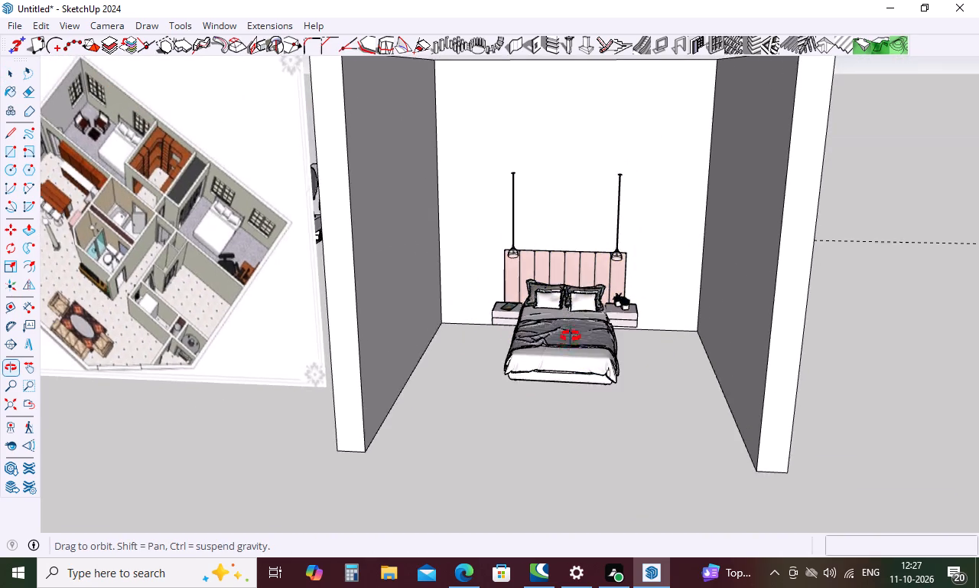
middle_drag(571, 336, 610, 291)
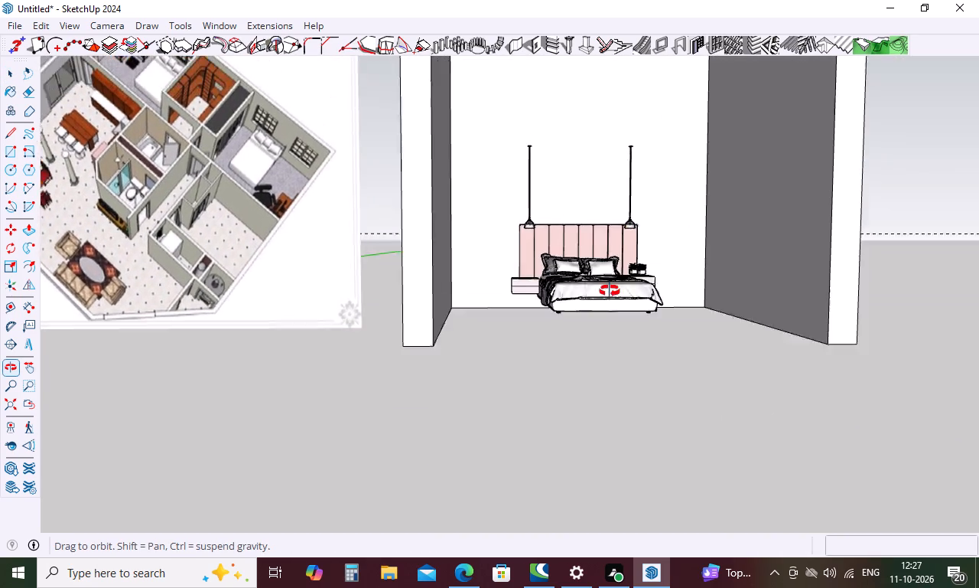
middle_drag(610, 291, 595, 367)
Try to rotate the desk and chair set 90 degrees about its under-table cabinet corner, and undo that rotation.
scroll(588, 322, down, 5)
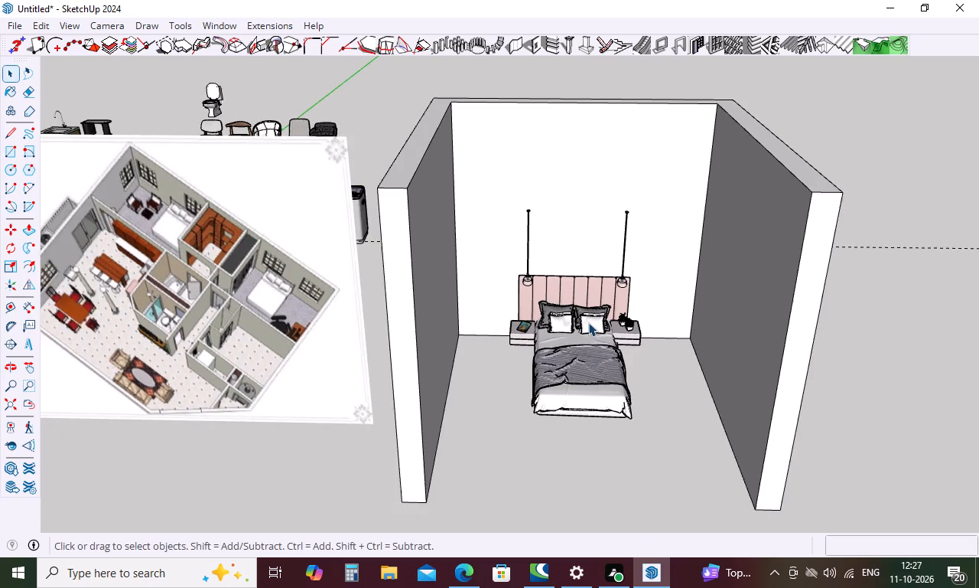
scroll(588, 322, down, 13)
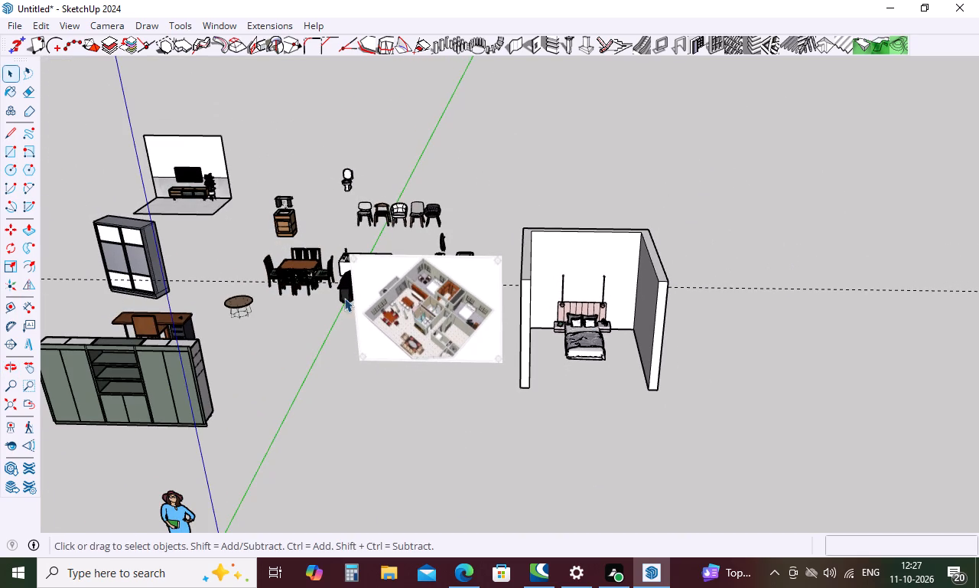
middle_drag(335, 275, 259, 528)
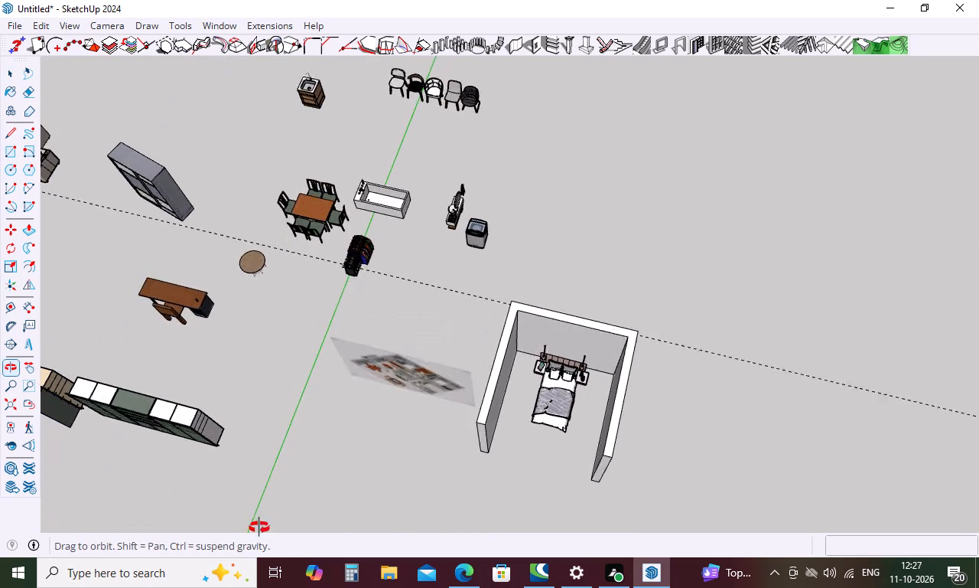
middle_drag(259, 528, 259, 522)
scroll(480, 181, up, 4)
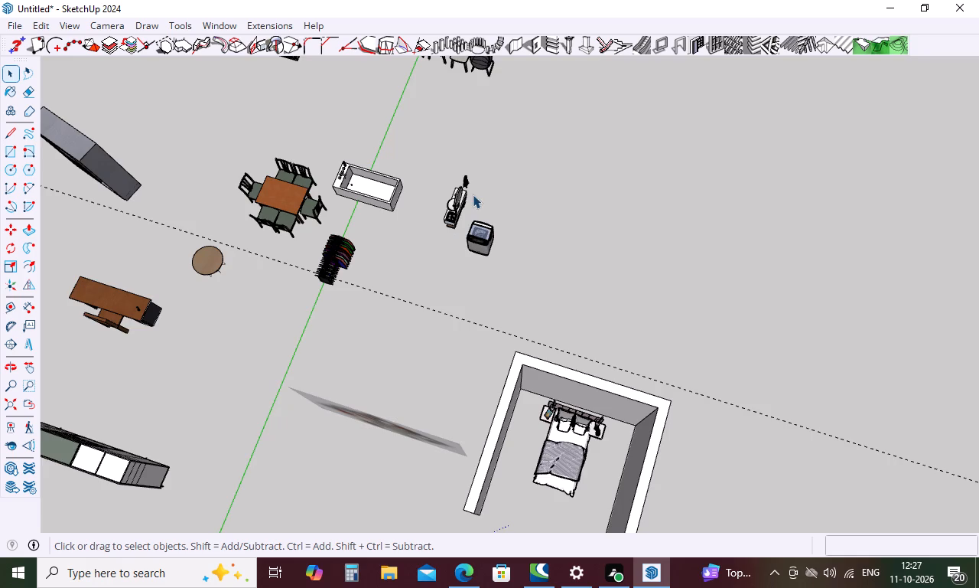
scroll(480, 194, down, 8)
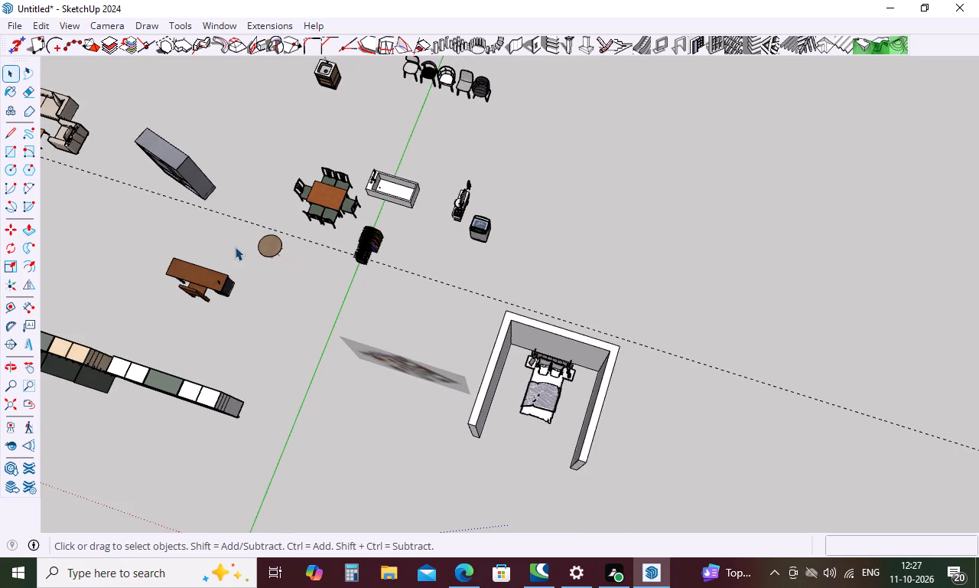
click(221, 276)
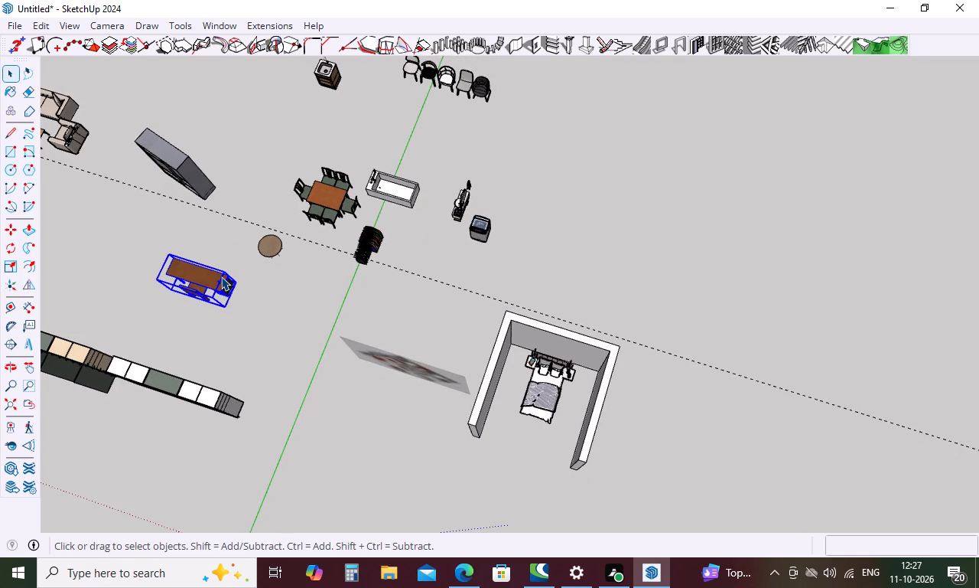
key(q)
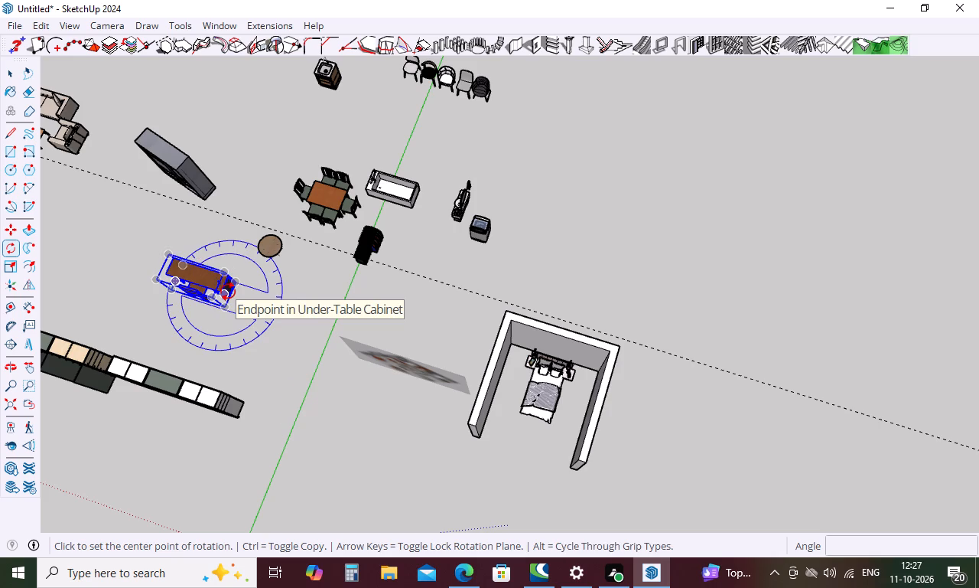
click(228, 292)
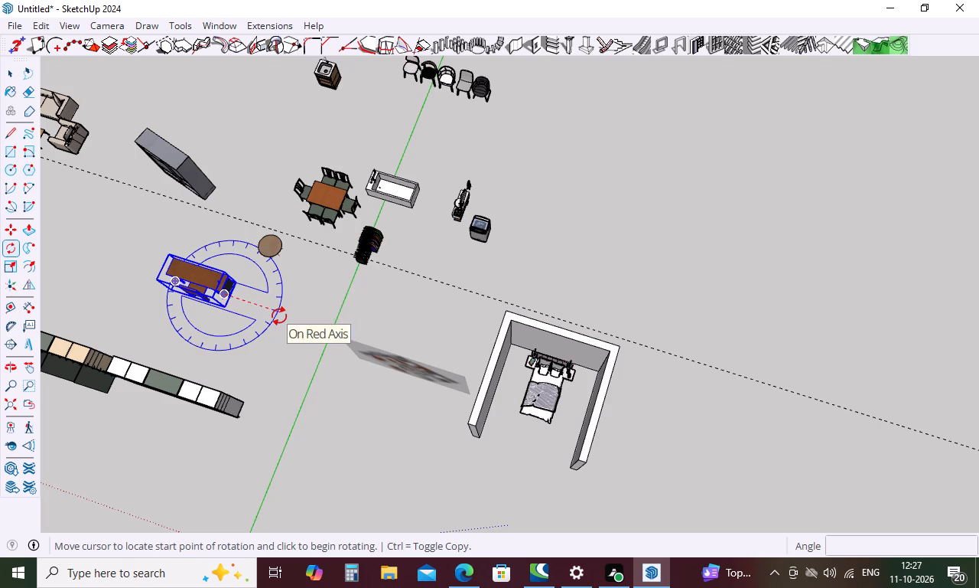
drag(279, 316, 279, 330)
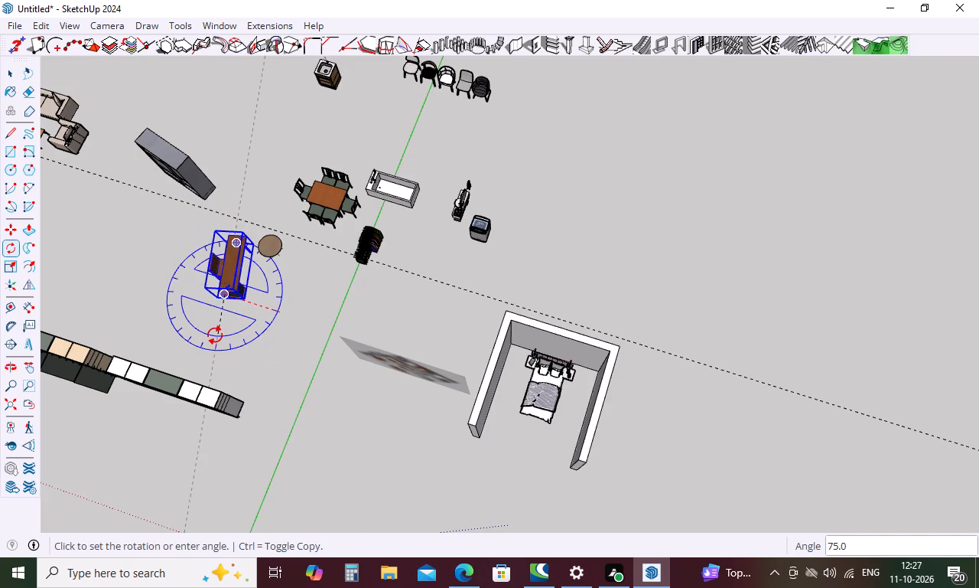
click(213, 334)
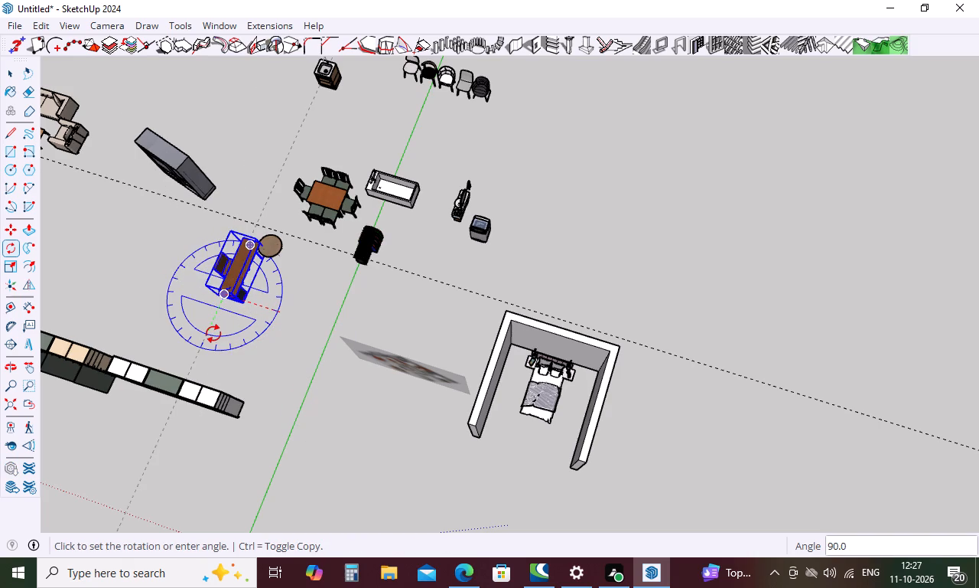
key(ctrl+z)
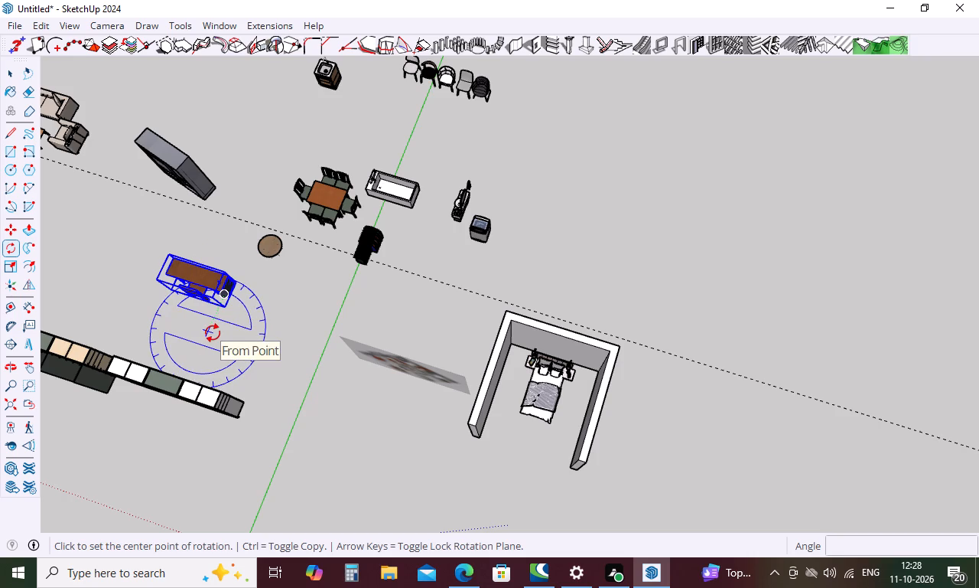
Rotate the desk and chair set 90 degrees about the bottom corner of its bounding box at the cabinet end.
click(223, 306)
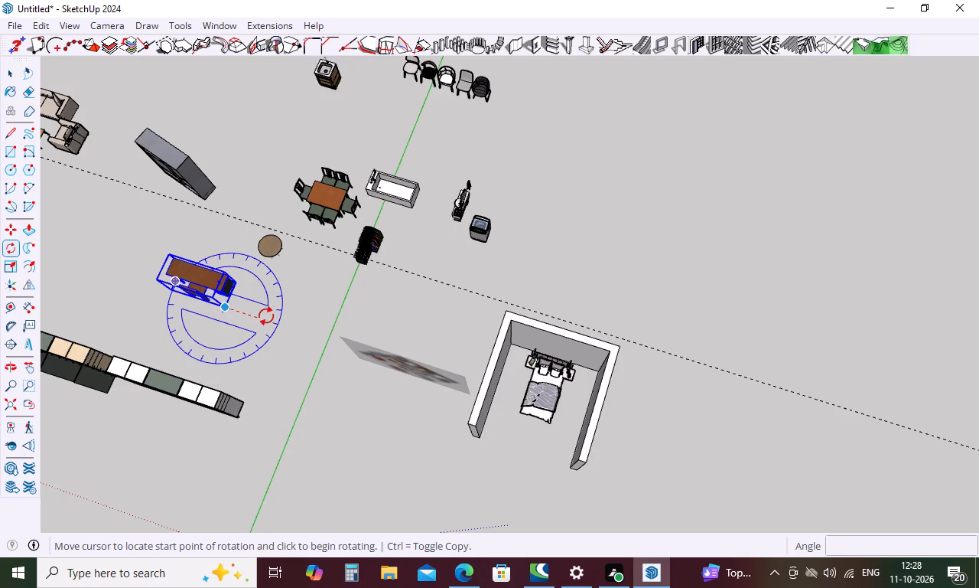
click(278, 325)
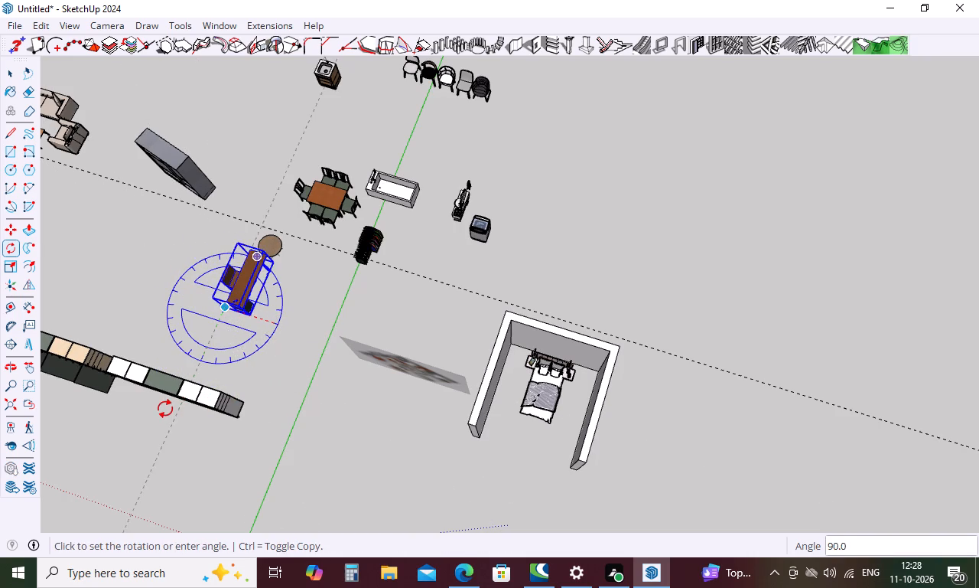
text(90)
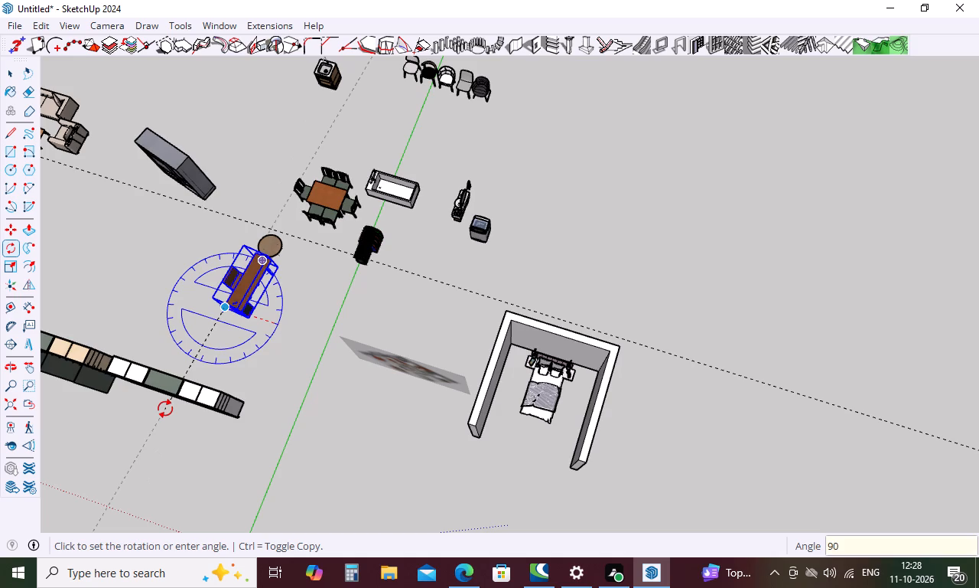
key(Return)
key(space)
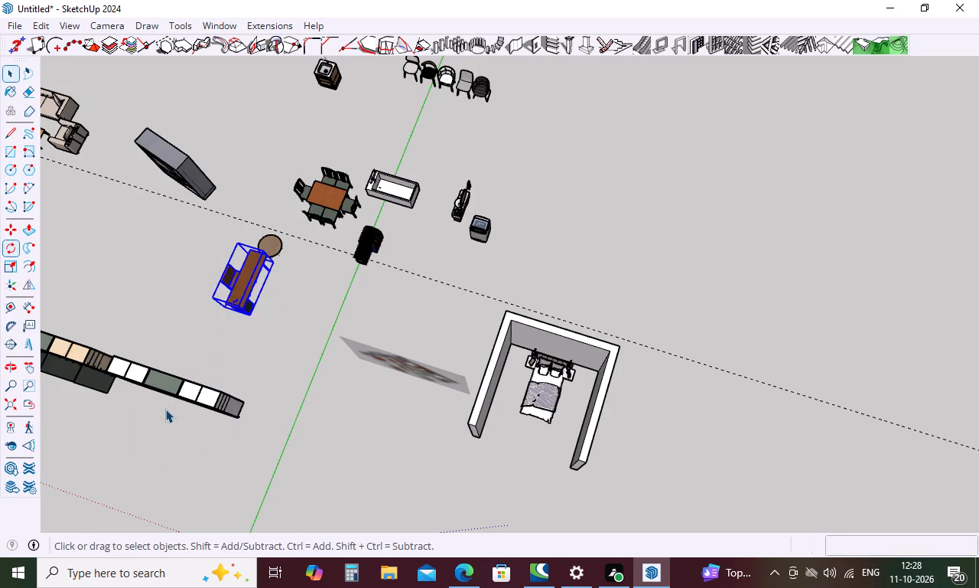
Move the desk and chair set about 38' 6" into the bedroom, beside the bed along the side wall farthest from the floor plan image.
key(m)
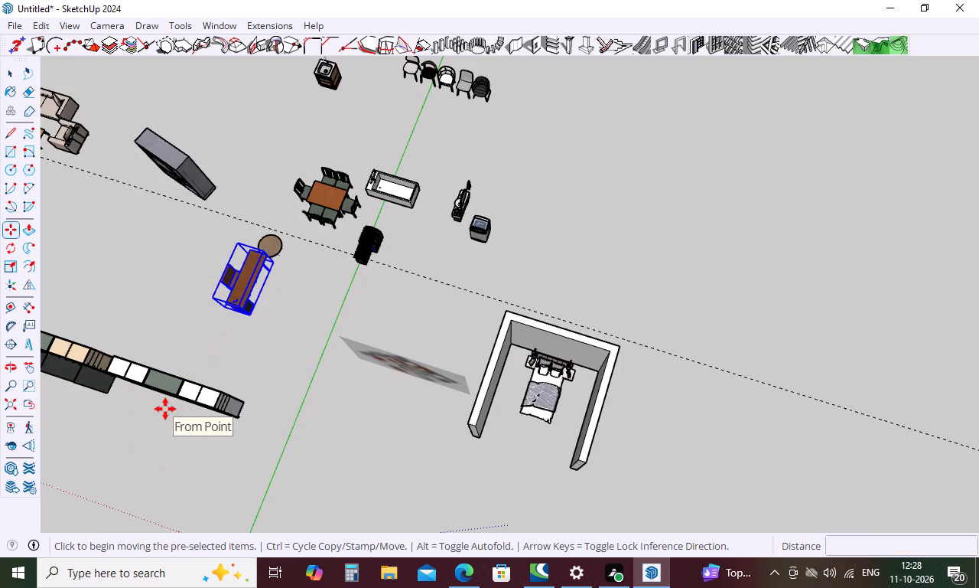
middle_drag(216, 341, 252, 230)
scroll(253, 343, up, 7)
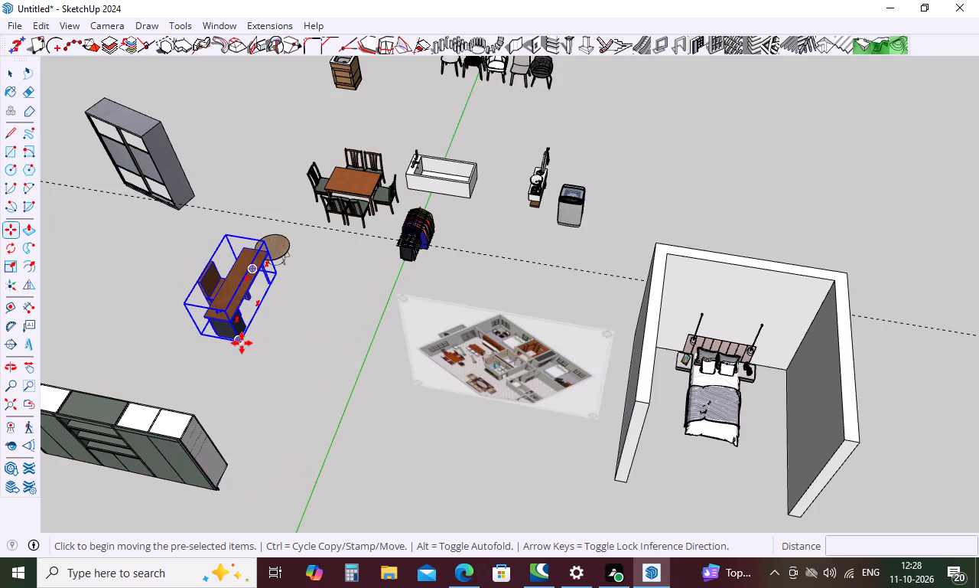
click(242, 343)
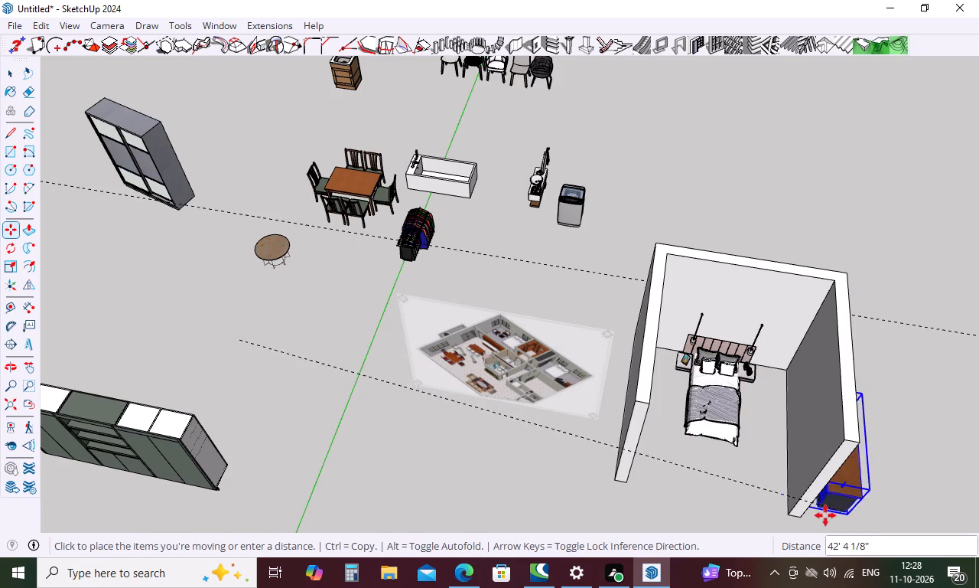
scroll(825, 515, up, 5)
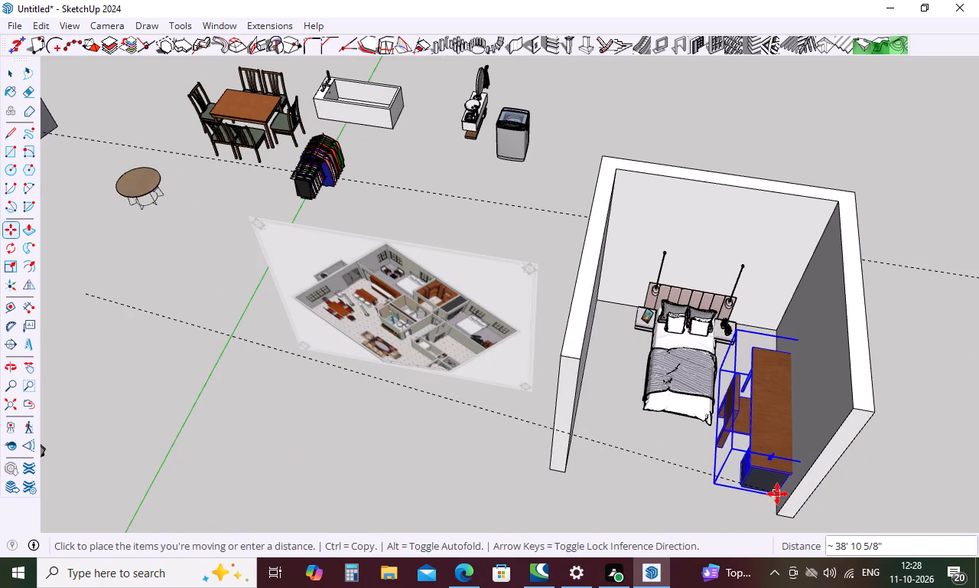
click(768, 494)
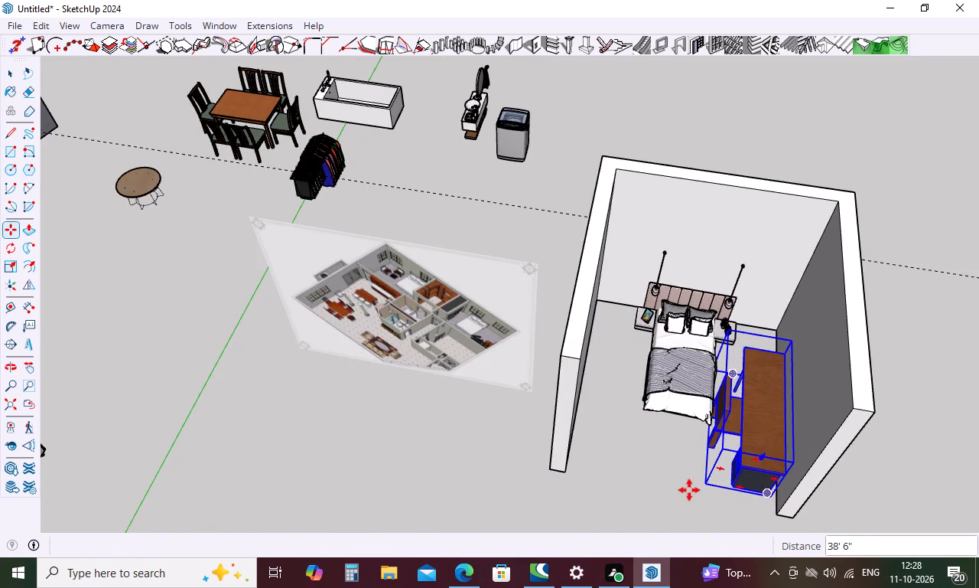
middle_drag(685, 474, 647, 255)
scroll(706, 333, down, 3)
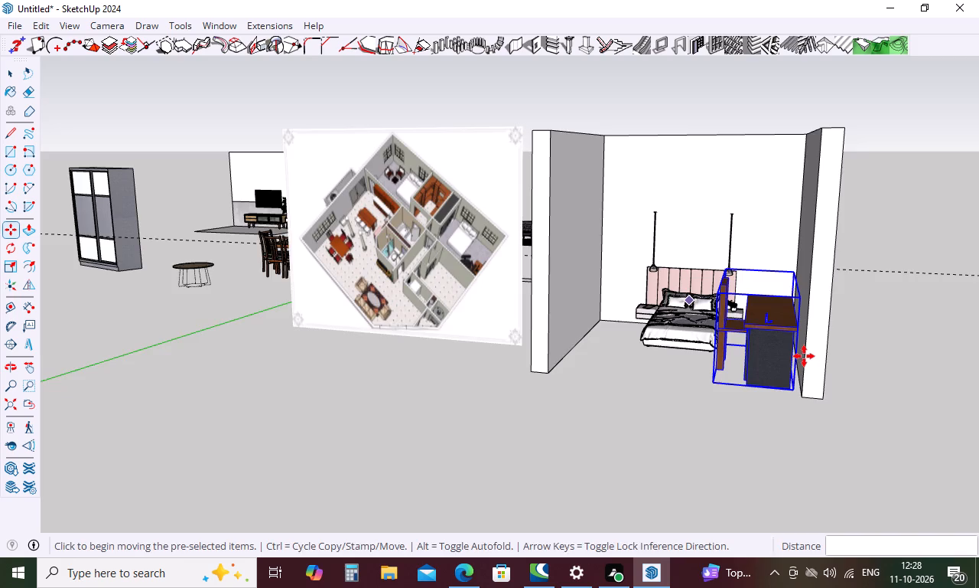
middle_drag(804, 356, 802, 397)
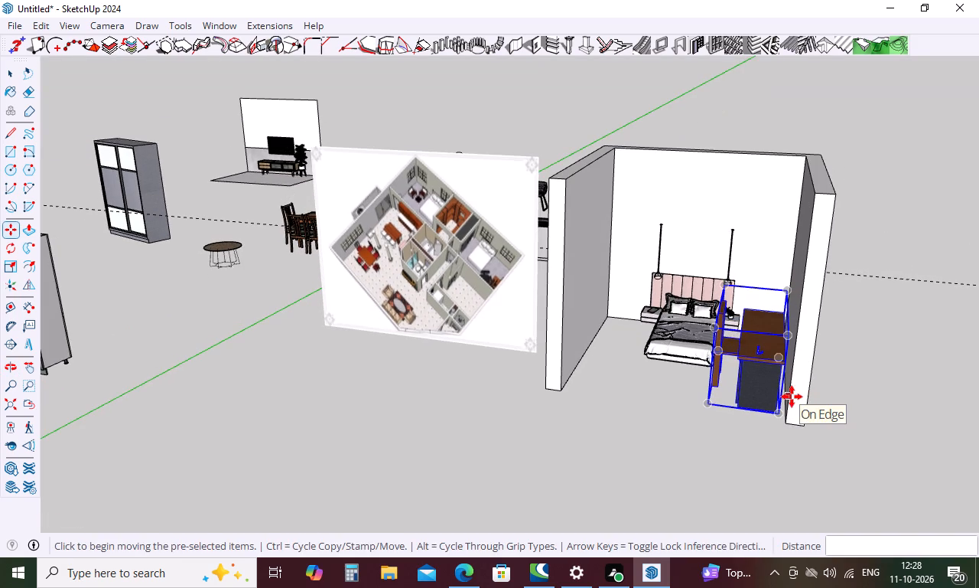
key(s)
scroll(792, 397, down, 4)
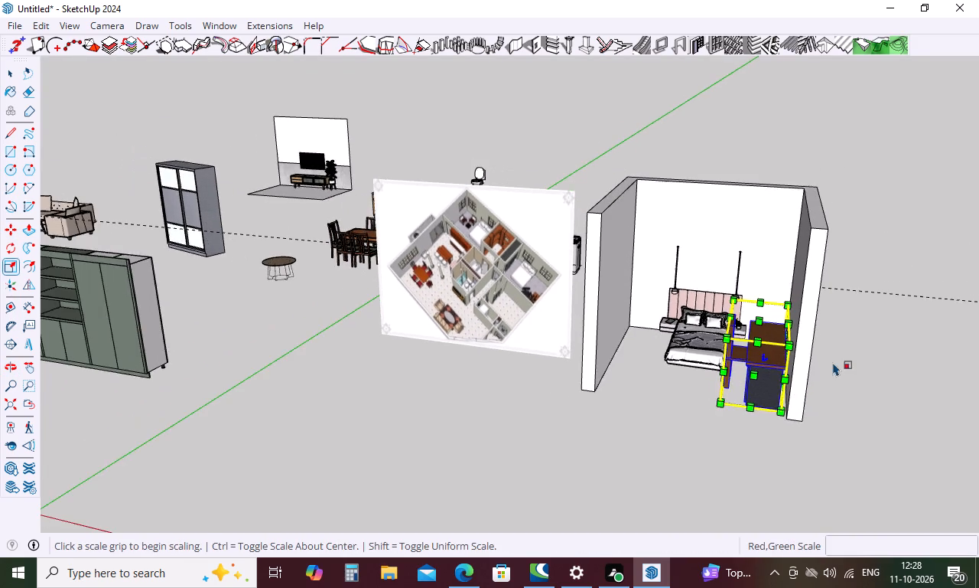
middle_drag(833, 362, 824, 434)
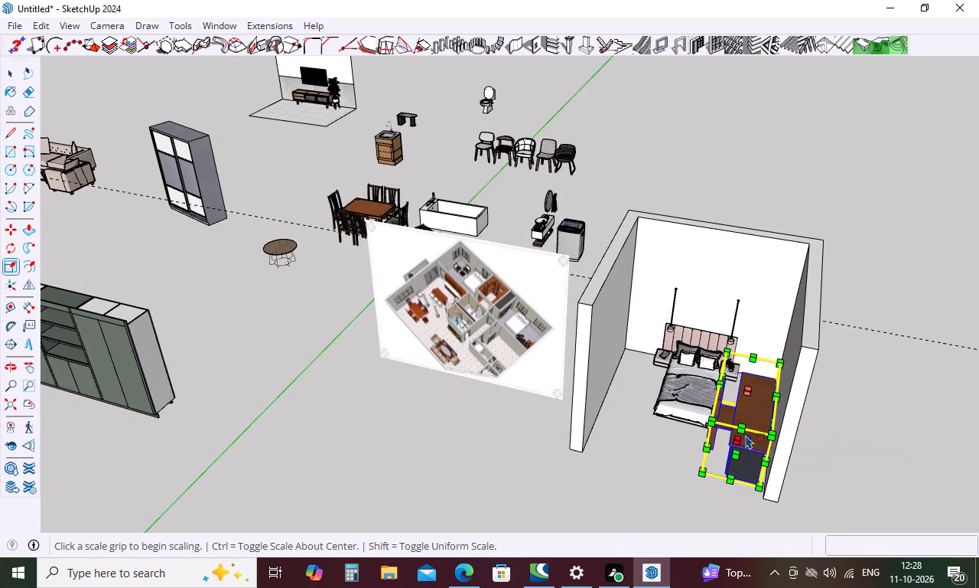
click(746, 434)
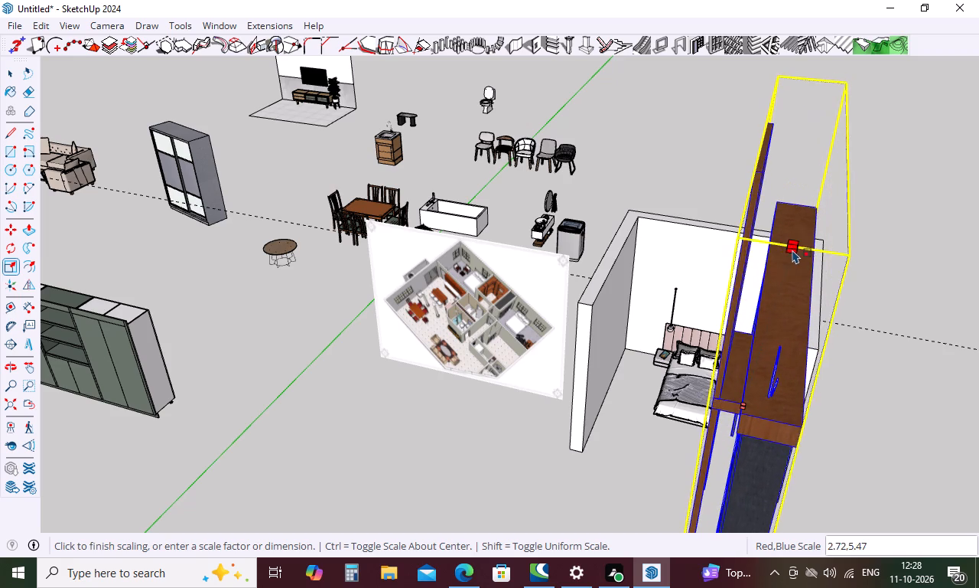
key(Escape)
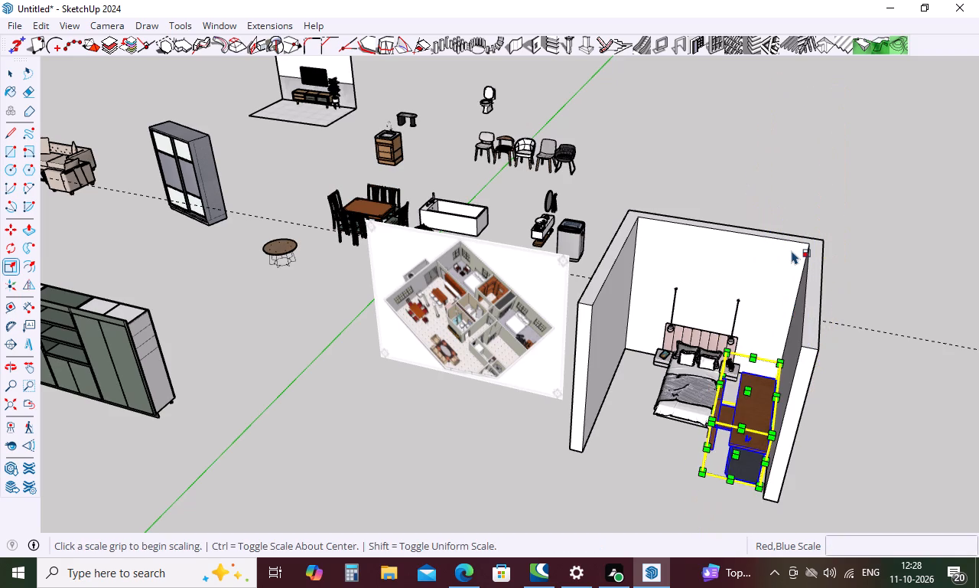
Shrink the desk and chair set in the bedroom by red and blue scale factors of about 0.44 and 0.57.
scroll(844, 364, down, 5)
middle_drag(779, 279, 763, 404)
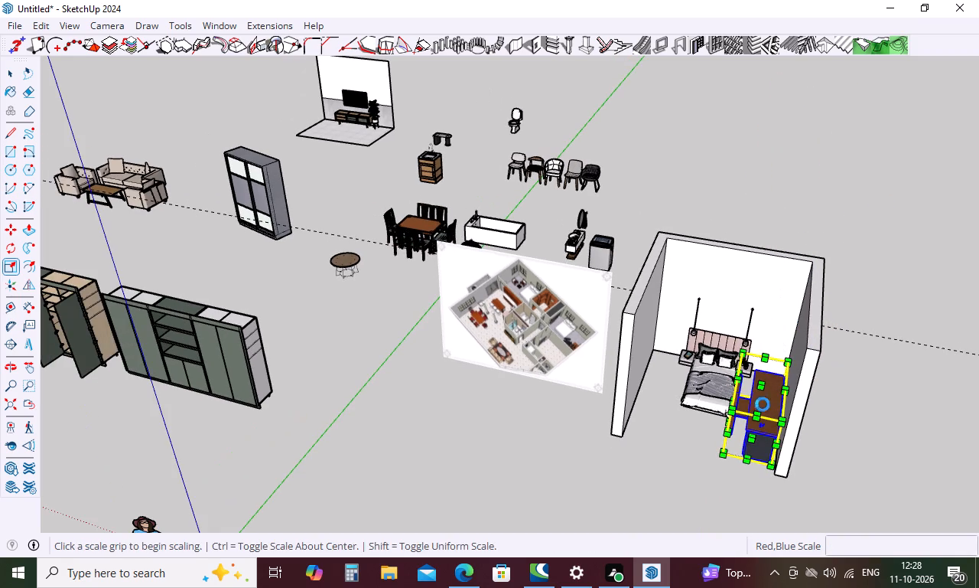
middle_drag(763, 404, 761, 410)
scroll(766, 339, down, 5)
scroll(304, 383, down, 5)
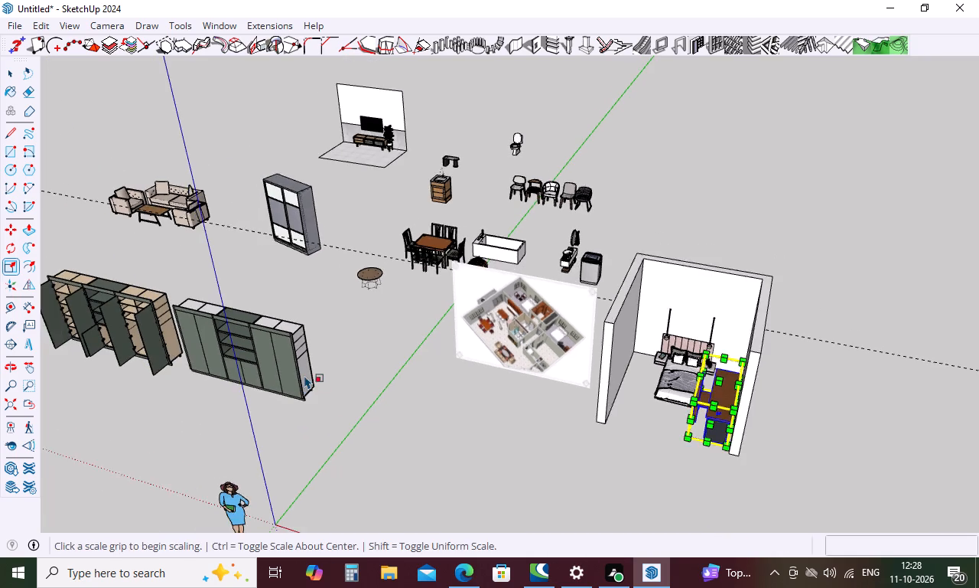
middle_drag(632, 384, 620, 475)
scroll(640, 488, up, 11)
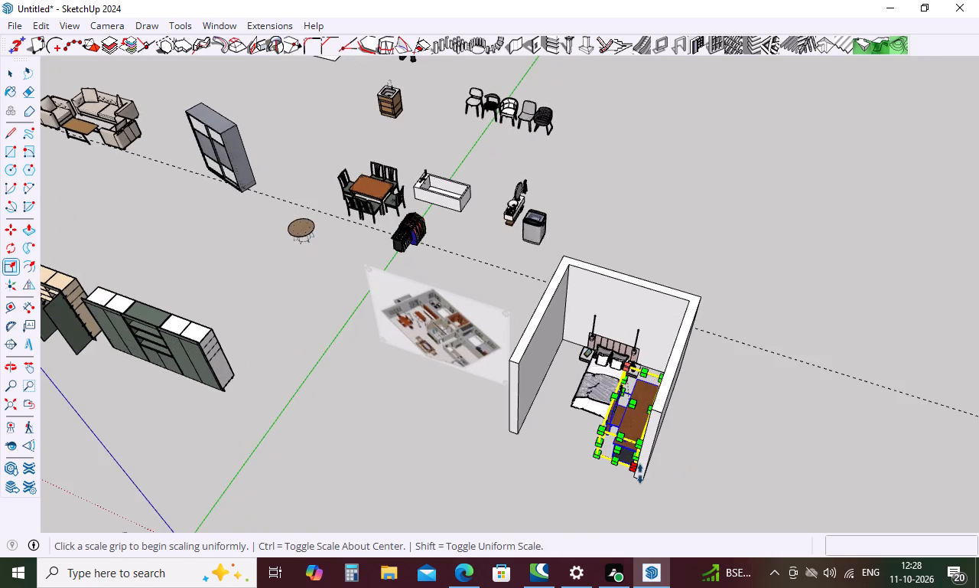
scroll(646, 465, up, 6)
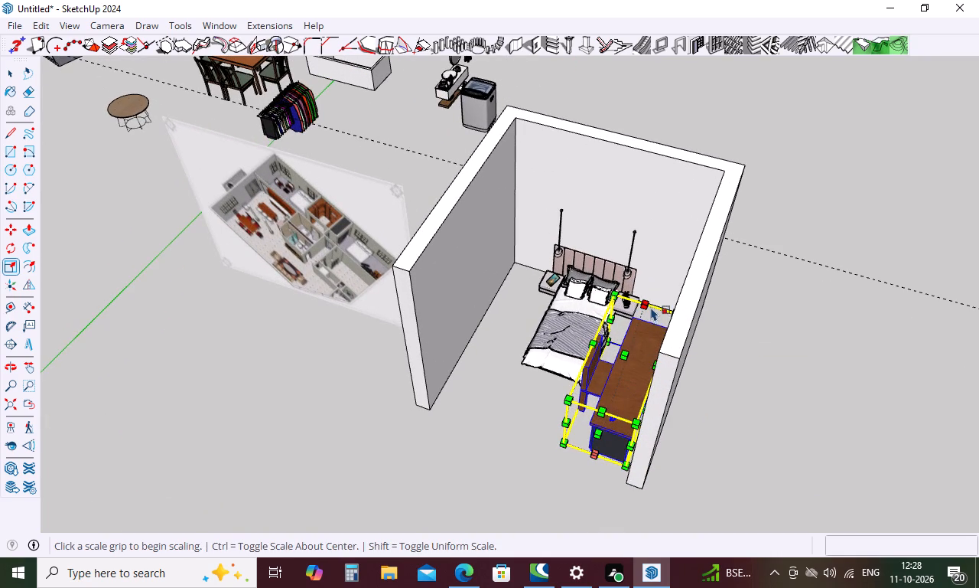
click(648, 305)
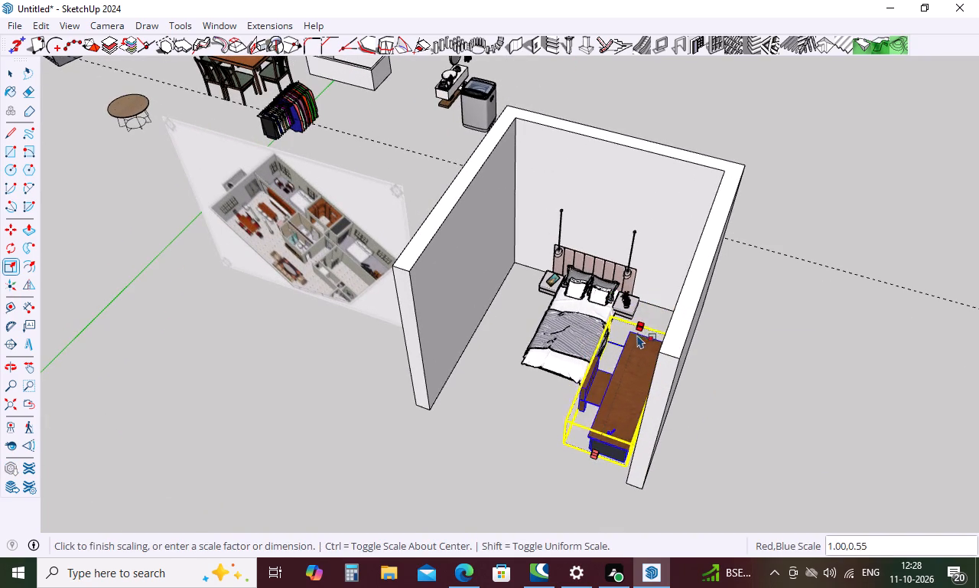
click(618, 382)
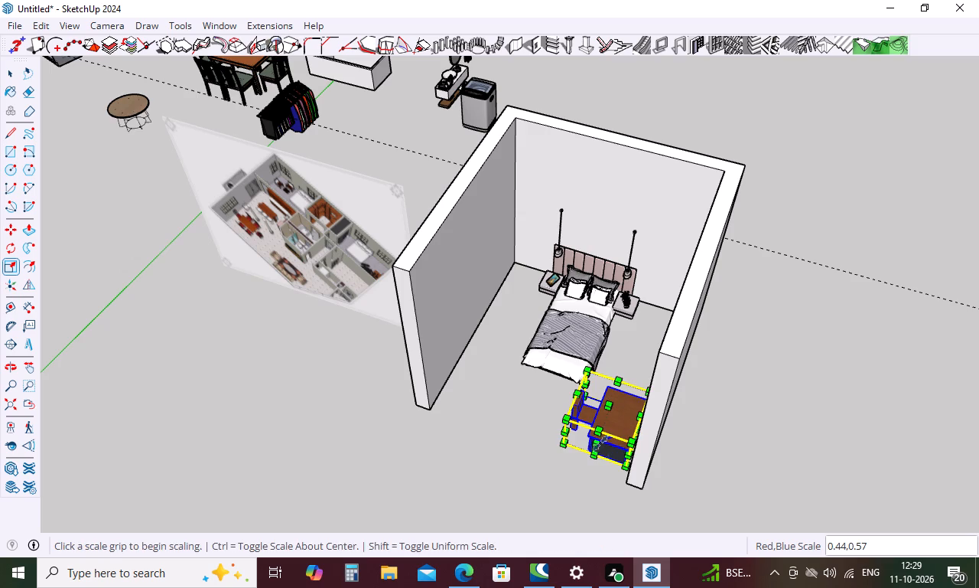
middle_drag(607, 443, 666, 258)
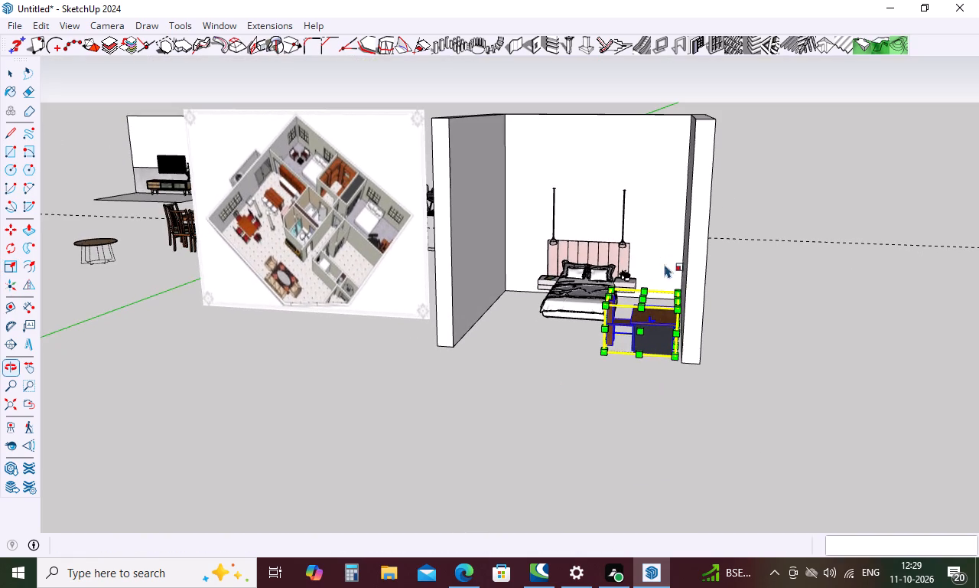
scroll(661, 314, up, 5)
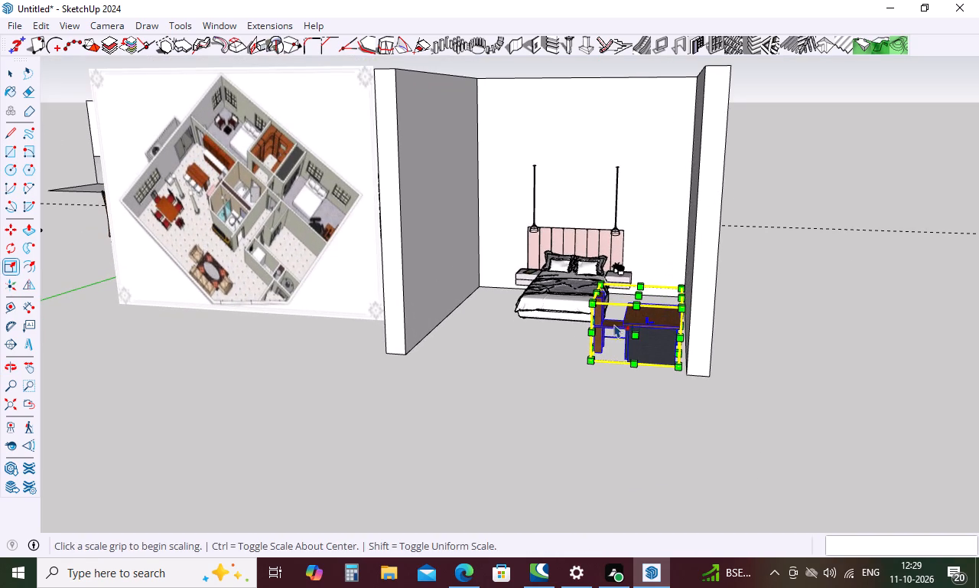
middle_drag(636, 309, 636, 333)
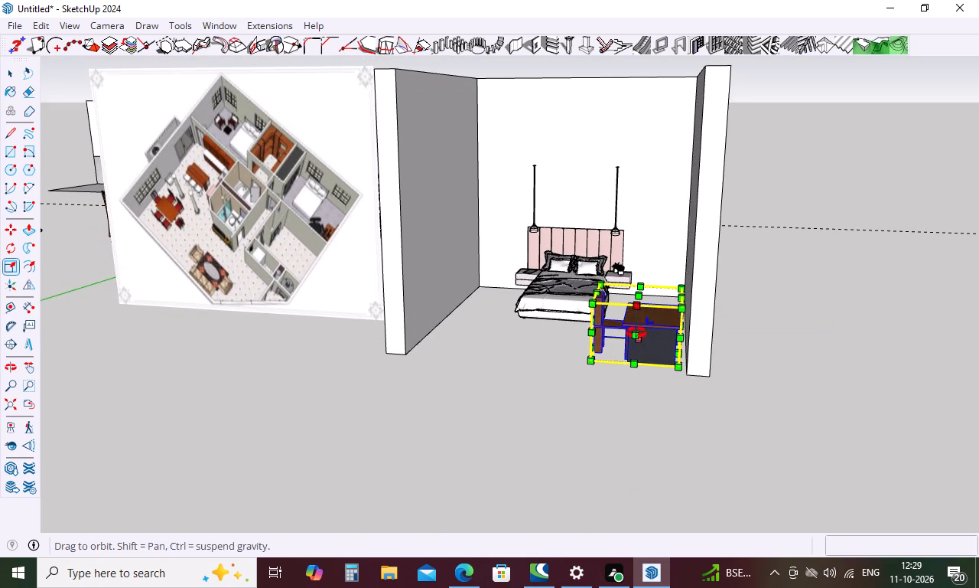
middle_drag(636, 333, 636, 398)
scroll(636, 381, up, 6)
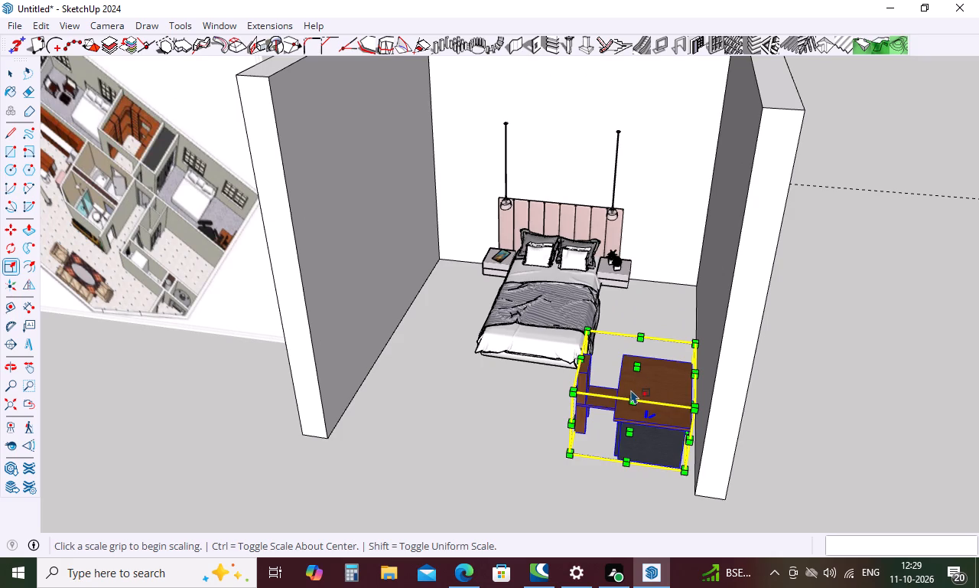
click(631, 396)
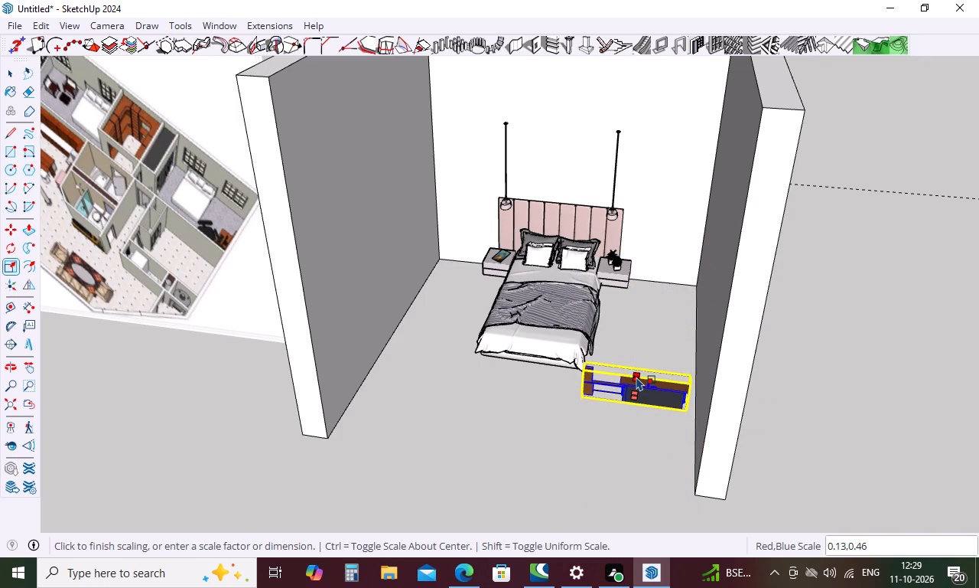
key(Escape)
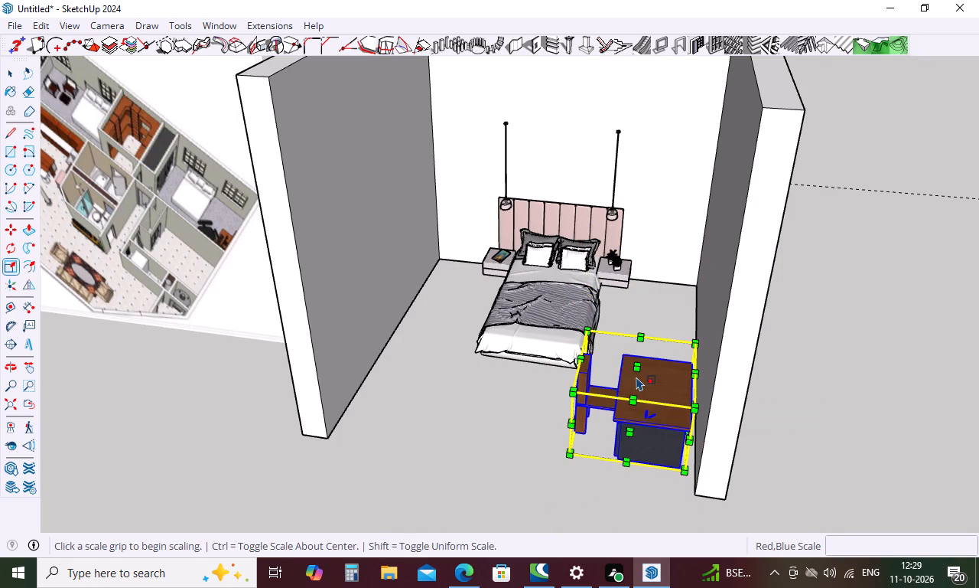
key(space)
Inside the desk set, scale the wooden chair along red and blue by about 2.00 and 0.68, then by 1.22 and 1.00.
scroll(688, 135, down, 6)
middle_drag(652, 377, 743, 413)
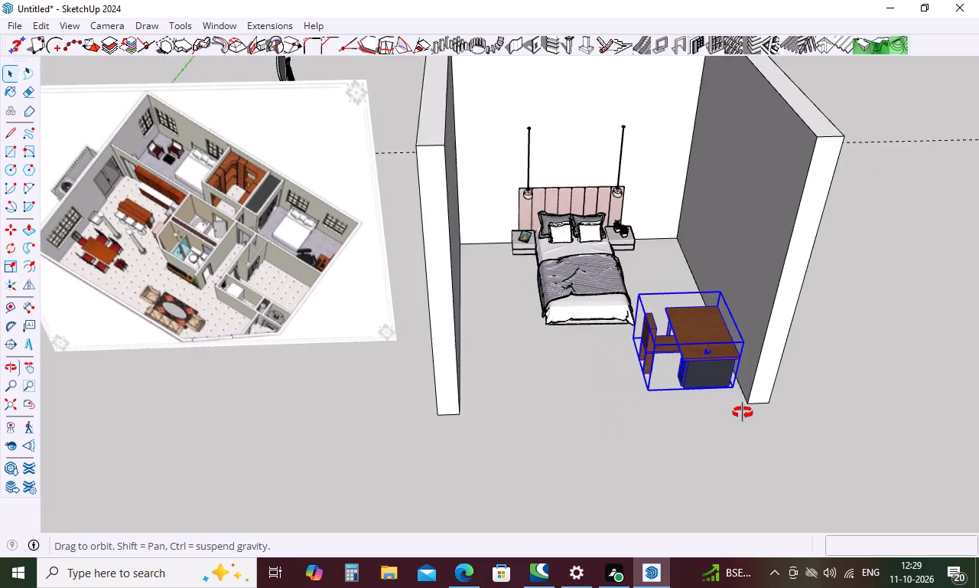
middle_drag(743, 413, 750, 415)
scroll(743, 371, up, 5)
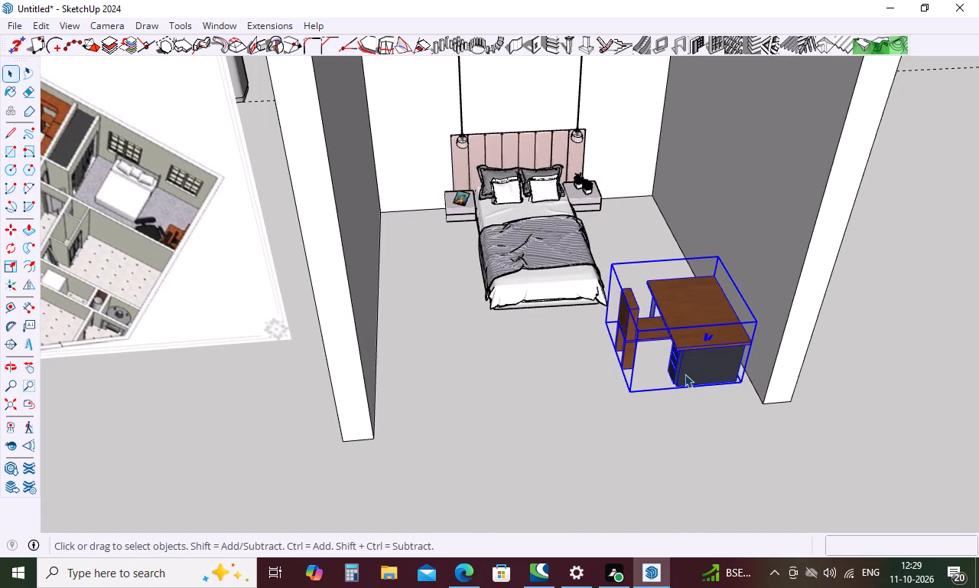
double_click(654, 337)
click(654, 337)
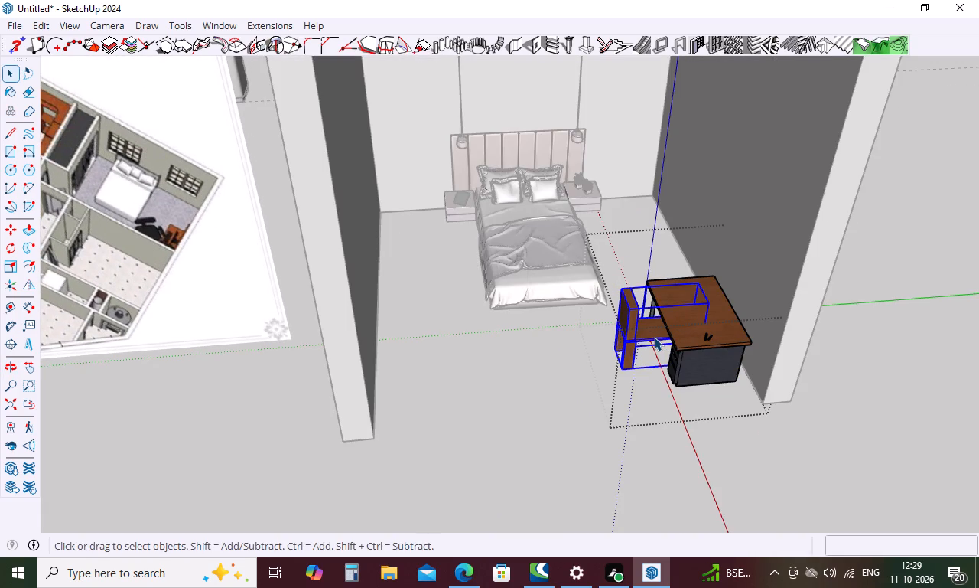
key(s)
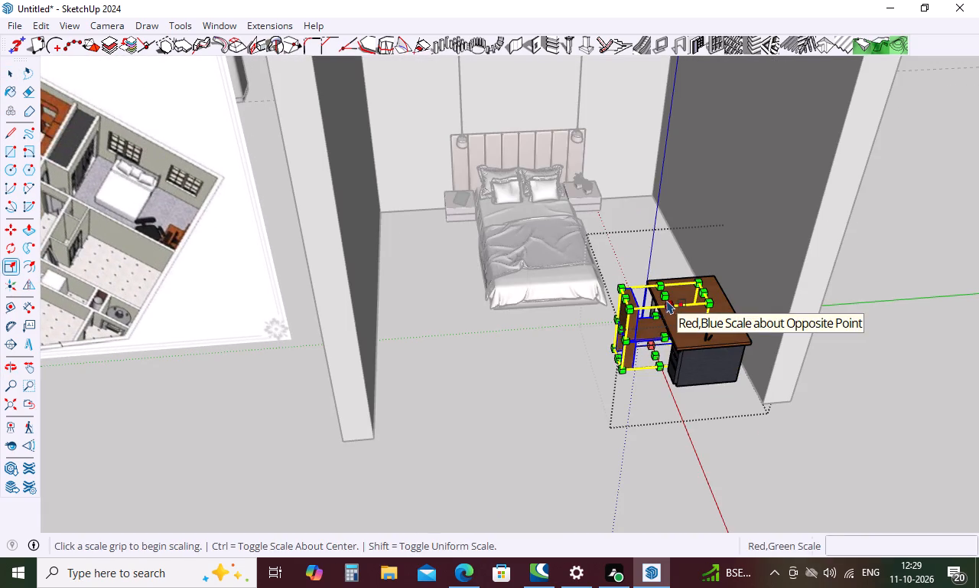
click(670, 307)
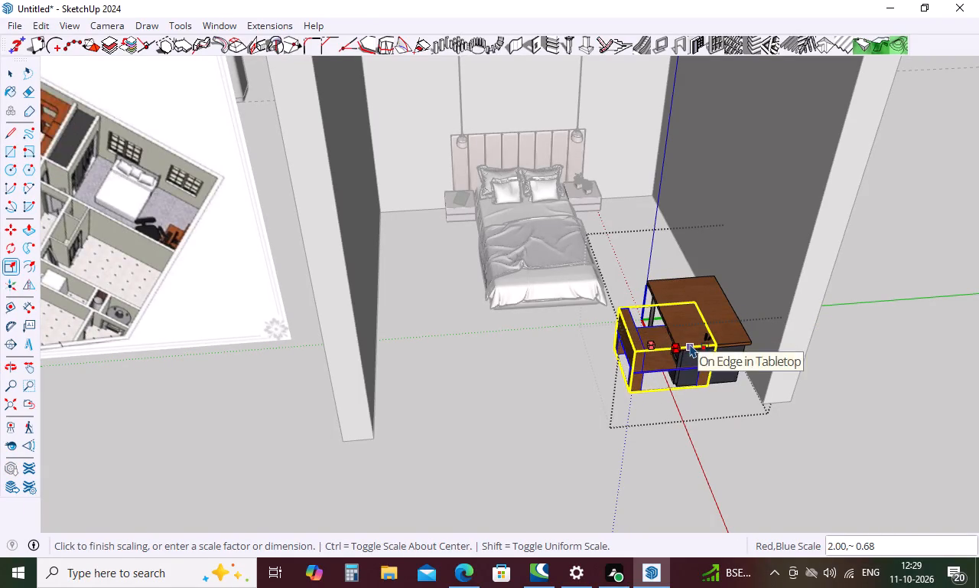
click(690, 344)
click(661, 309)
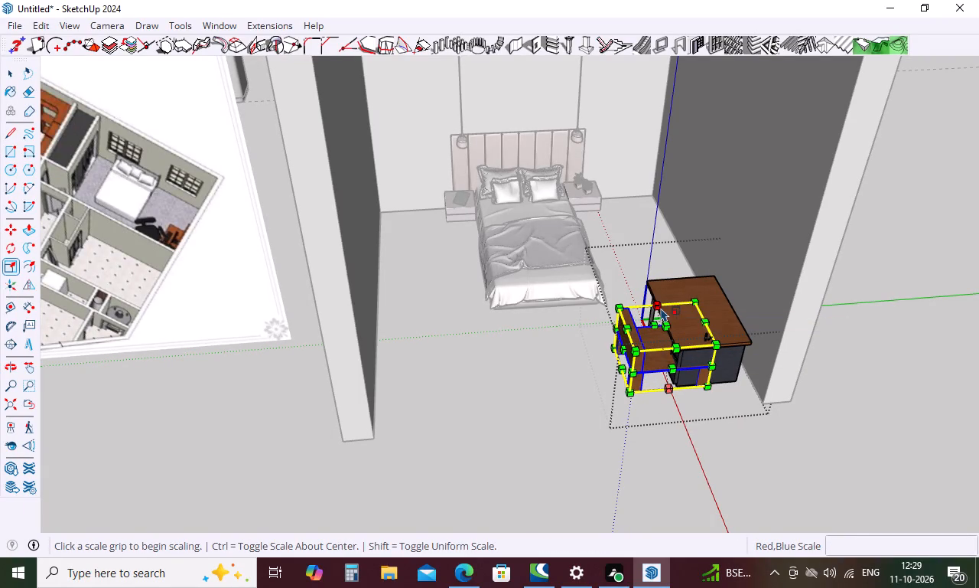
click(662, 296)
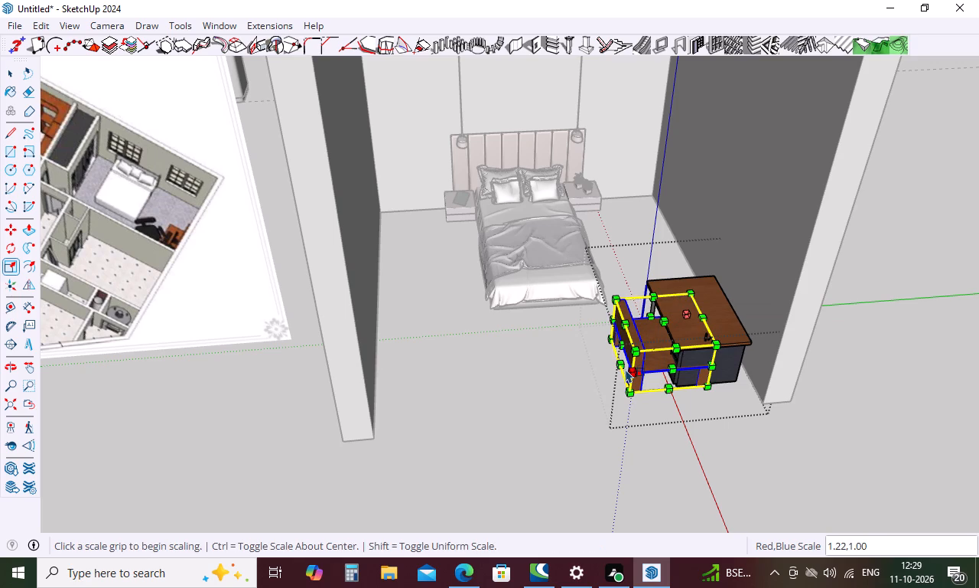
Move the wooden chair about 3 7/16" along the red axis towards the headboard wall, keeping it tucked at the desk.
key(space)
key(m)
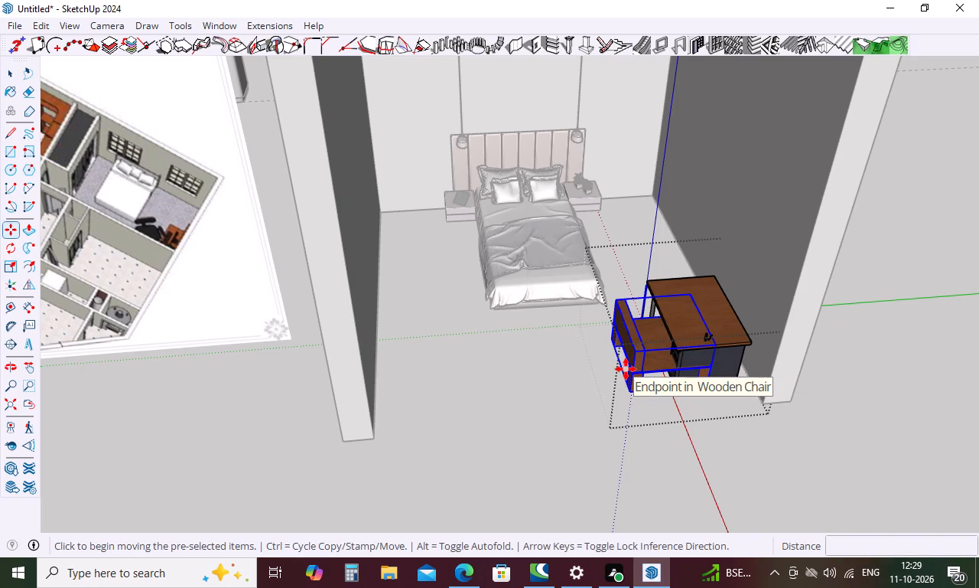
click(632, 349)
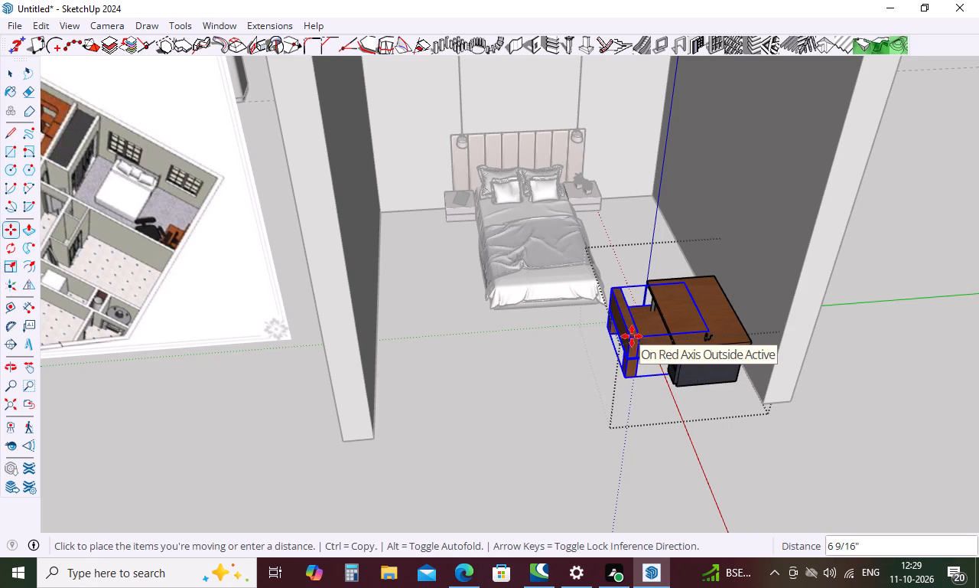
click(636, 343)
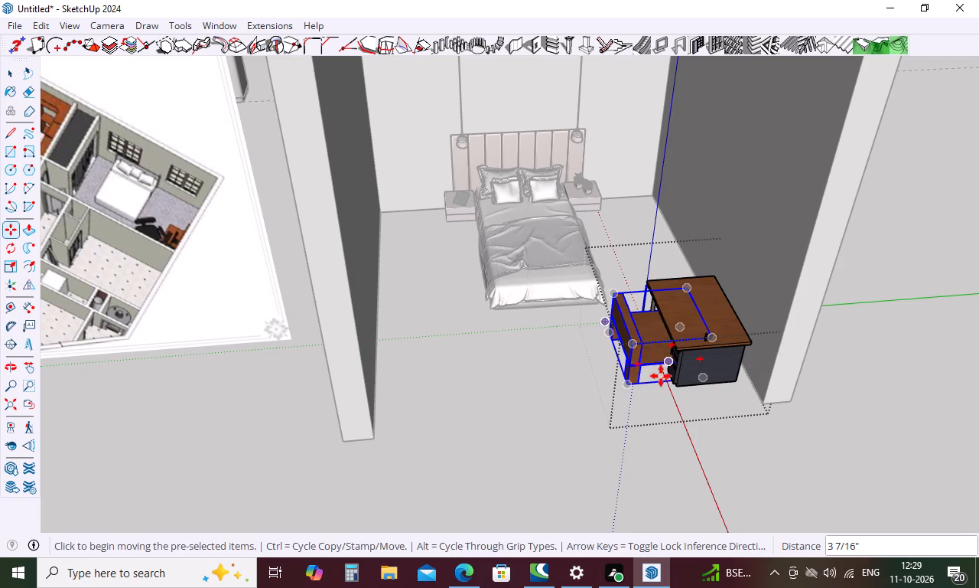
key(space)
Leave the desk set's editing context, scale the whole desk and chair set in height by about 1.55, and deselect it.
scroll(672, 441, down, 1)
middle_drag(672, 441, 659, 329)
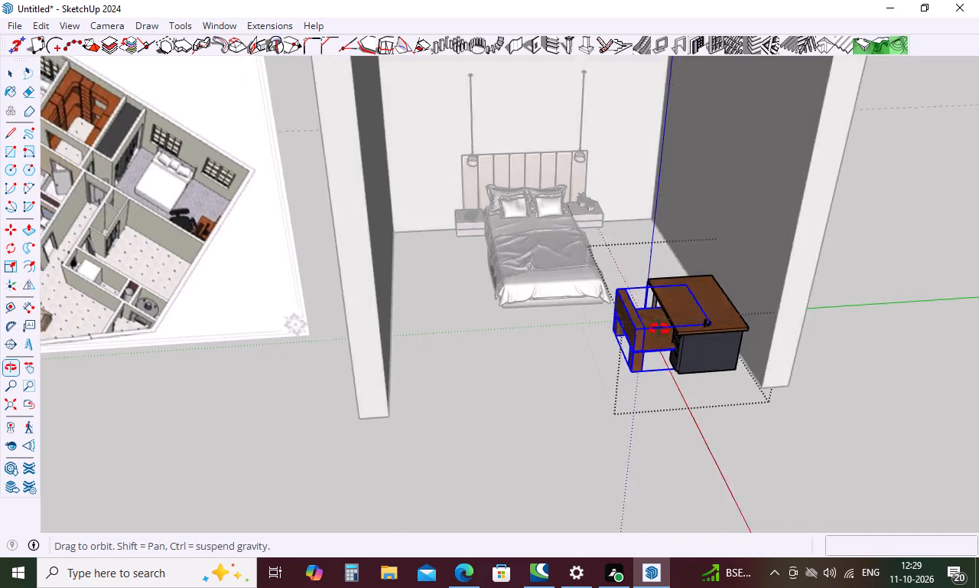
middle_drag(659, 329, 540, 284)
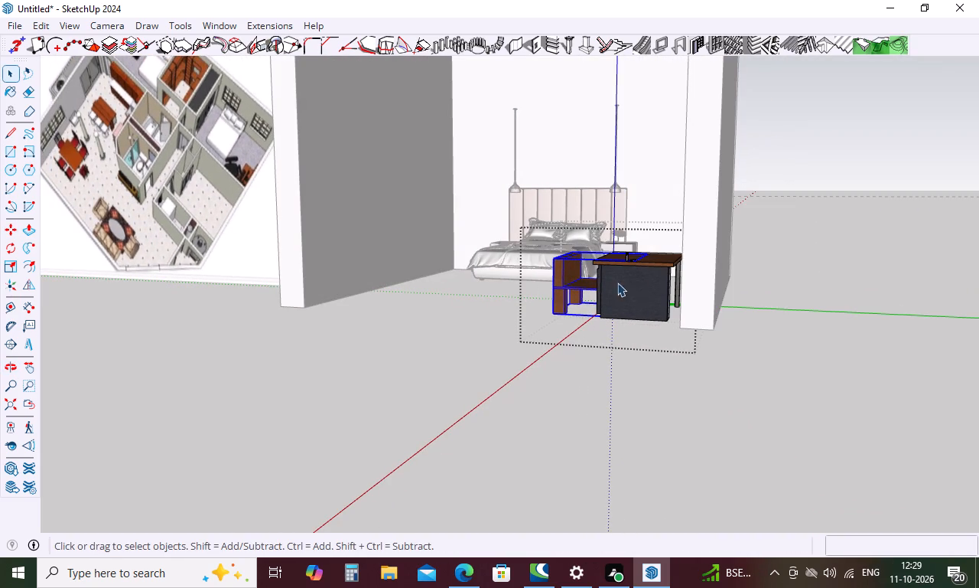
scroll(668, 305, up, 3)
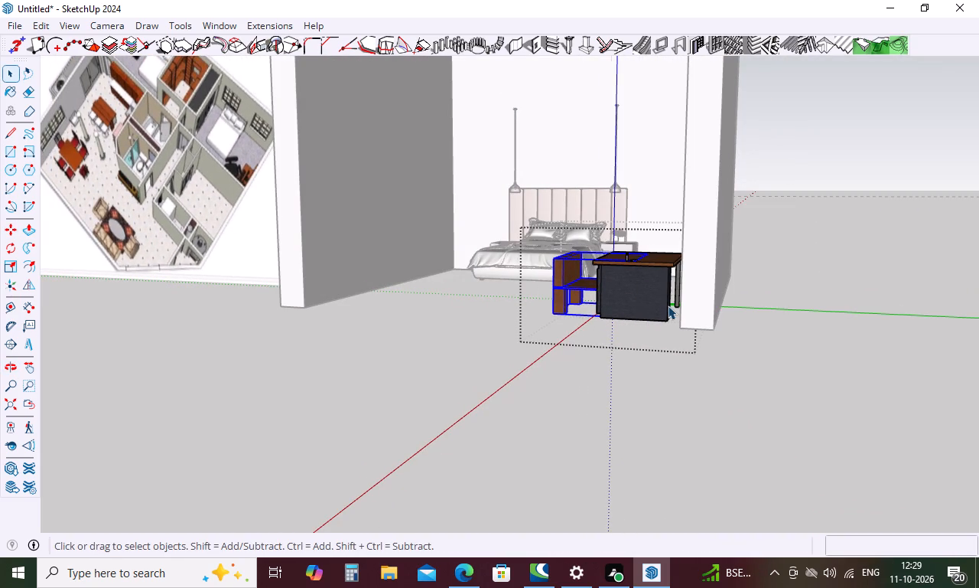
scroll(668, 305, up, 2)
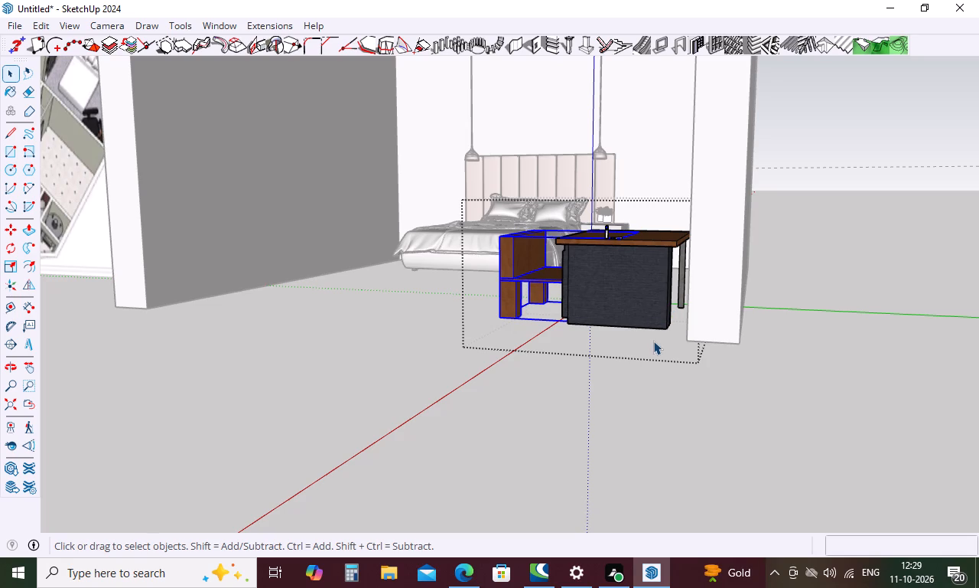
click(653, 411)
click(626, 316)
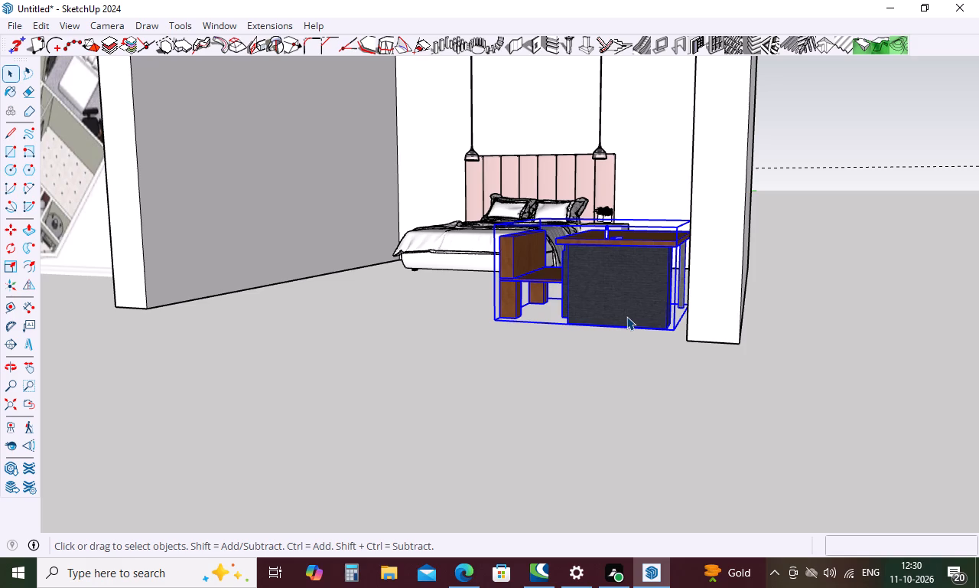
key(s)
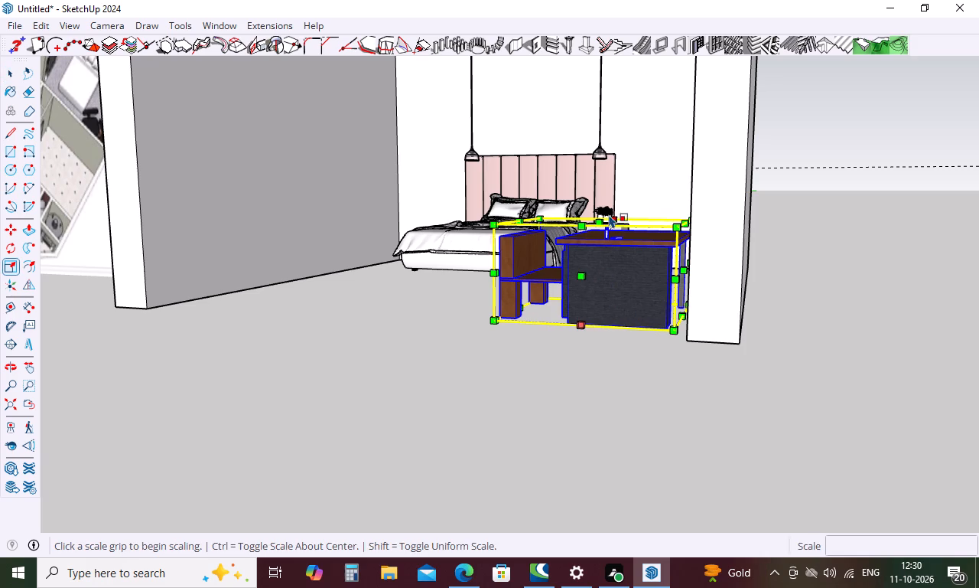
click(600, 224)
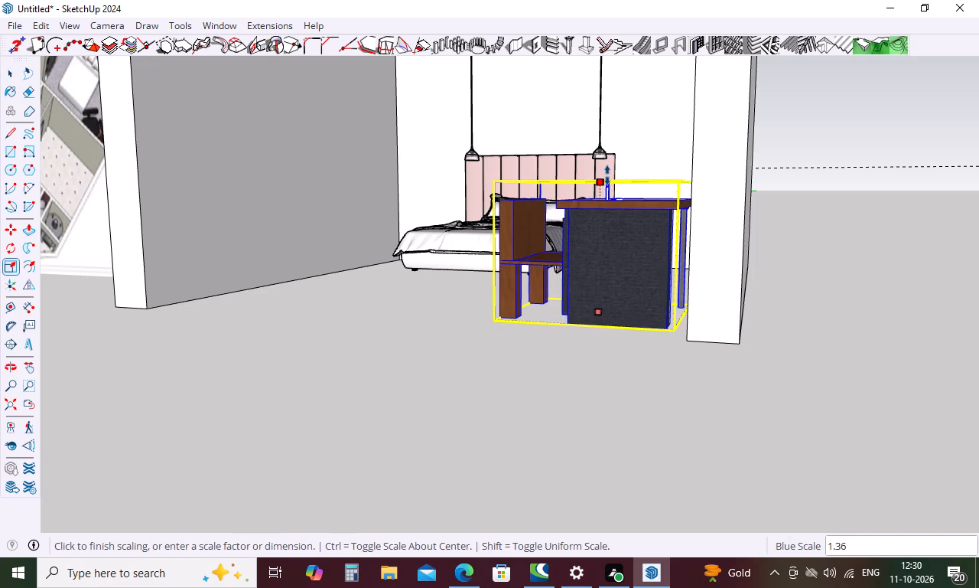
click(609, 172)
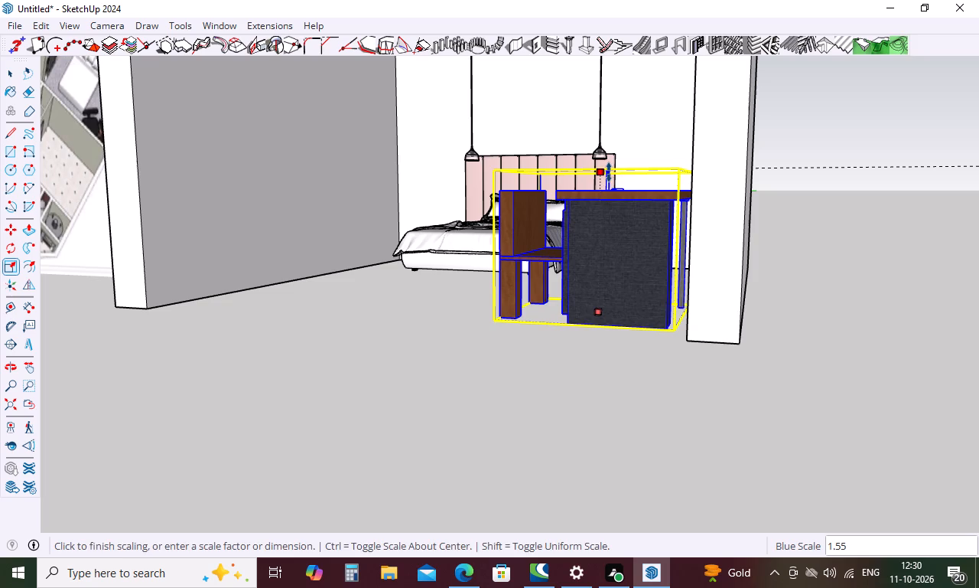
scroll(590, 302, down, 4)
middle_drag(592, 318, 677, 545)
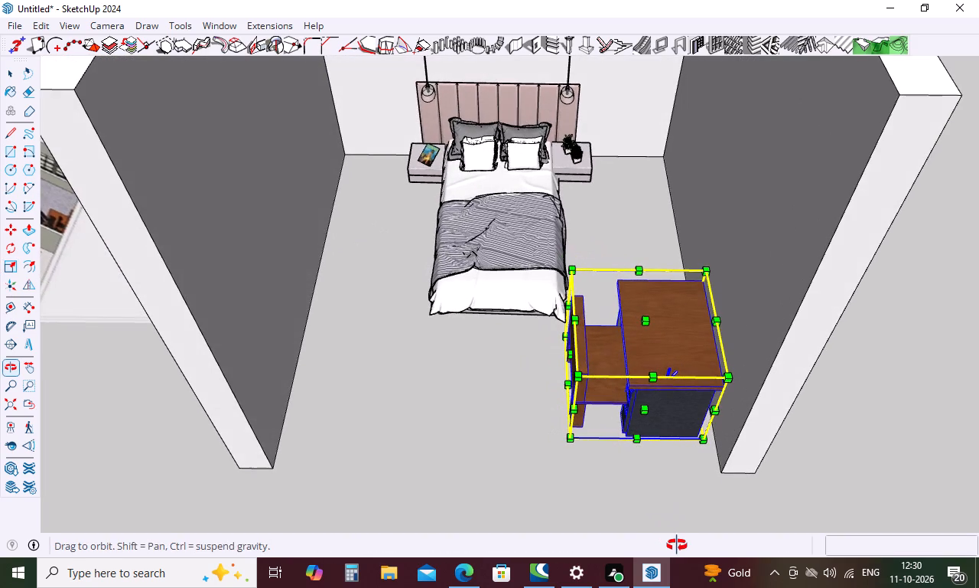
middle_drag(677, 545, 679, 547)
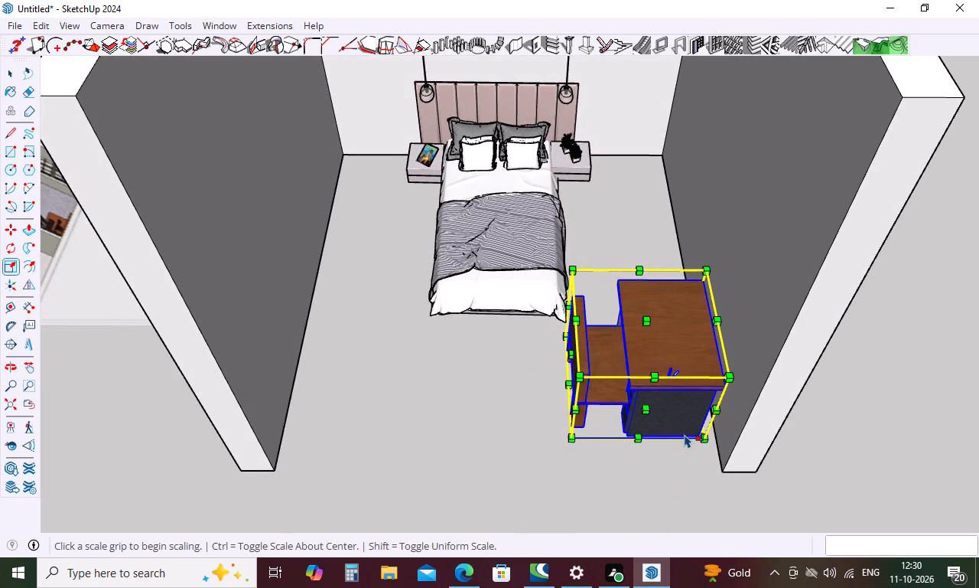
click(505, 462)
key(space)
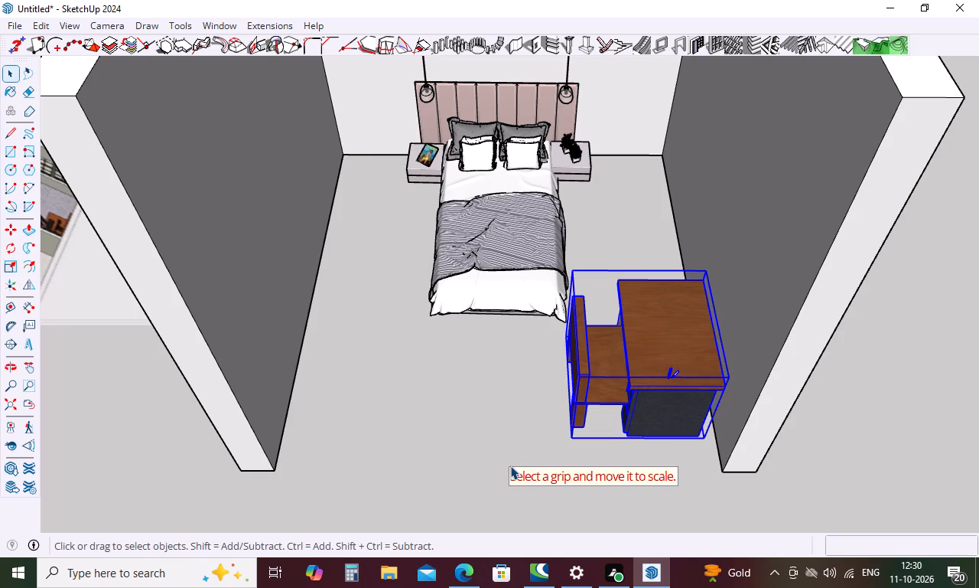
click(508, 462)
middle_drag(672, 486, 730, 399)
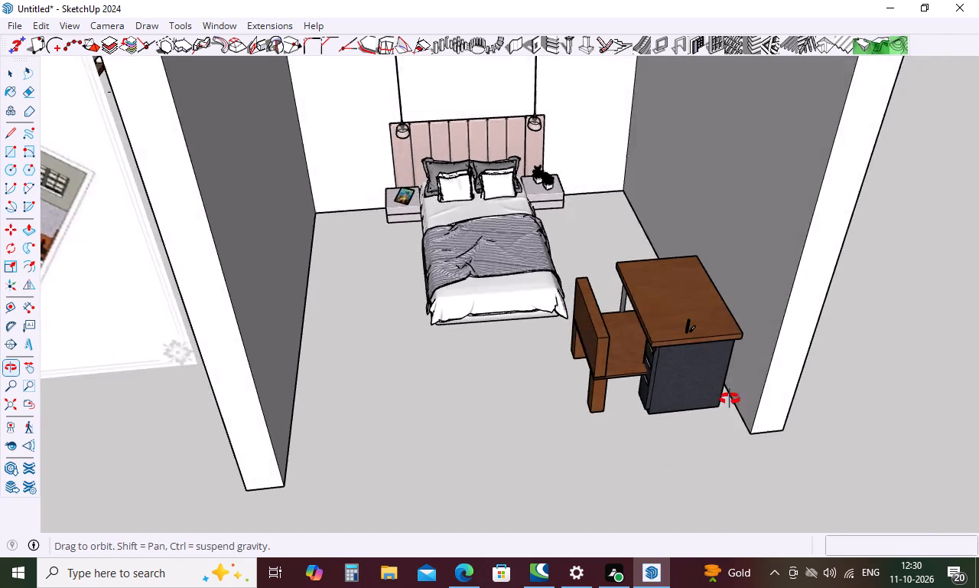
Inspect the resized desk and chair set beside the bed from several angles inside the bedroom.
middle_drag(730, 399, 802, 348)
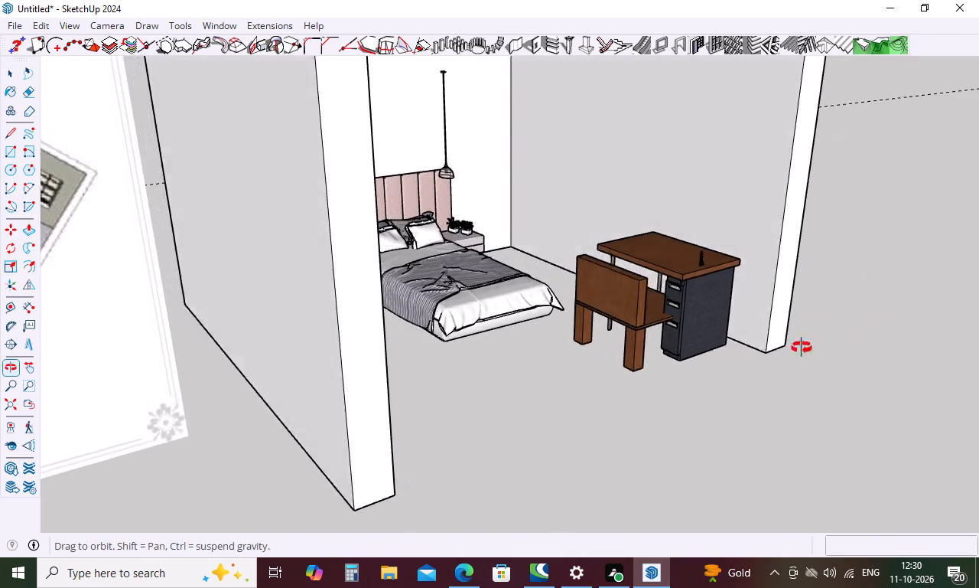
middle_drag(802, 348, 604, 445)
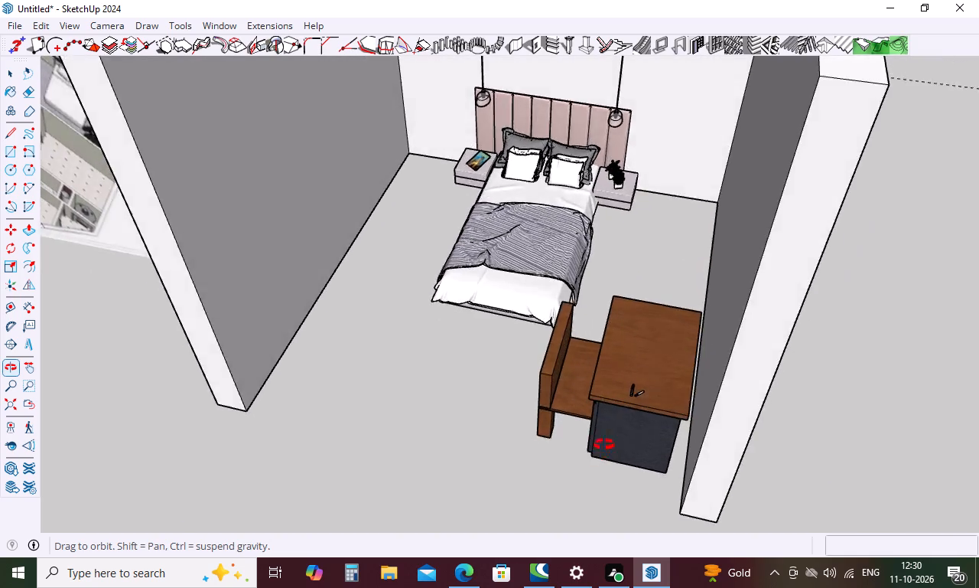
middle_drag(604, 445, 912, 332)
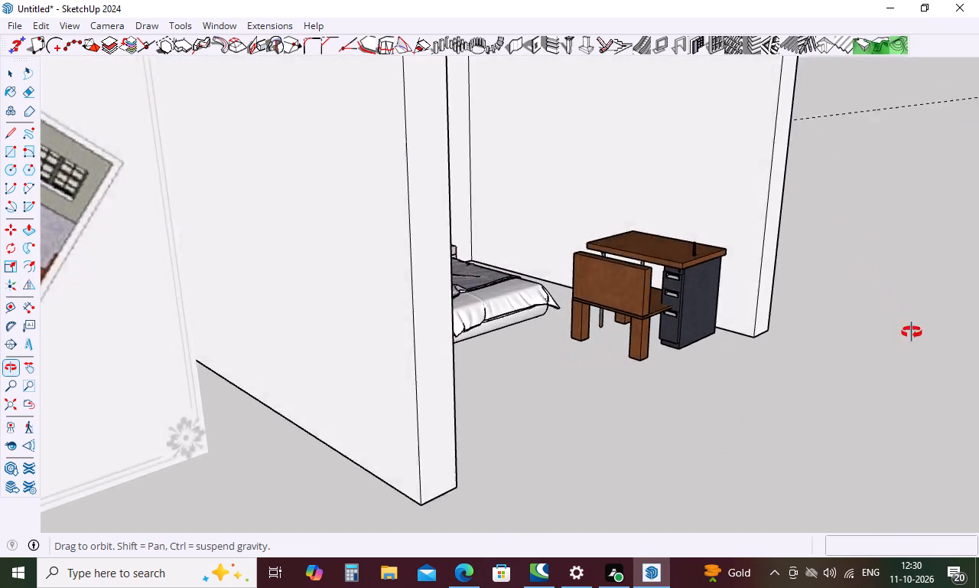
middle_drag(912, 332, 621, 208)
scroll(650, 367, down, 14)
middle_drag(642, 371, 626, 479)
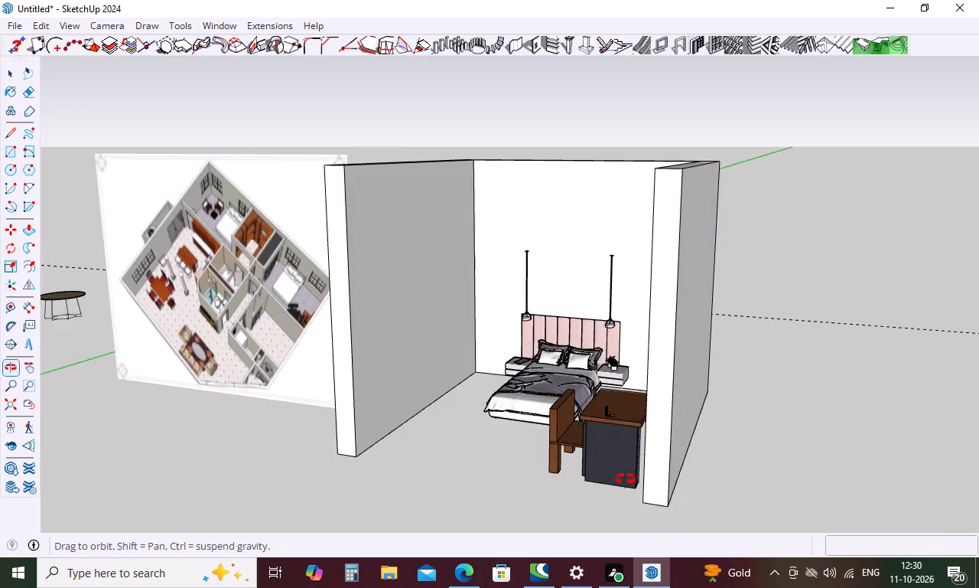
middle_drag(626, 479, 753, 421)
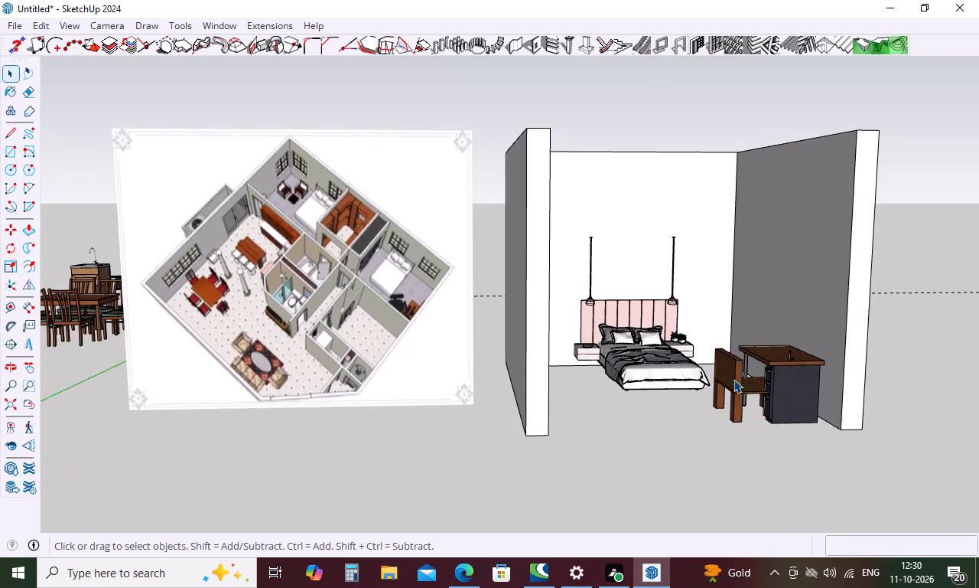
Examine the bedroom layout in the floor plan image and compare it with the furnished three-walled bedroom.
scroll(672, 315, down, 10)
scroll(459, 316, up, 2)
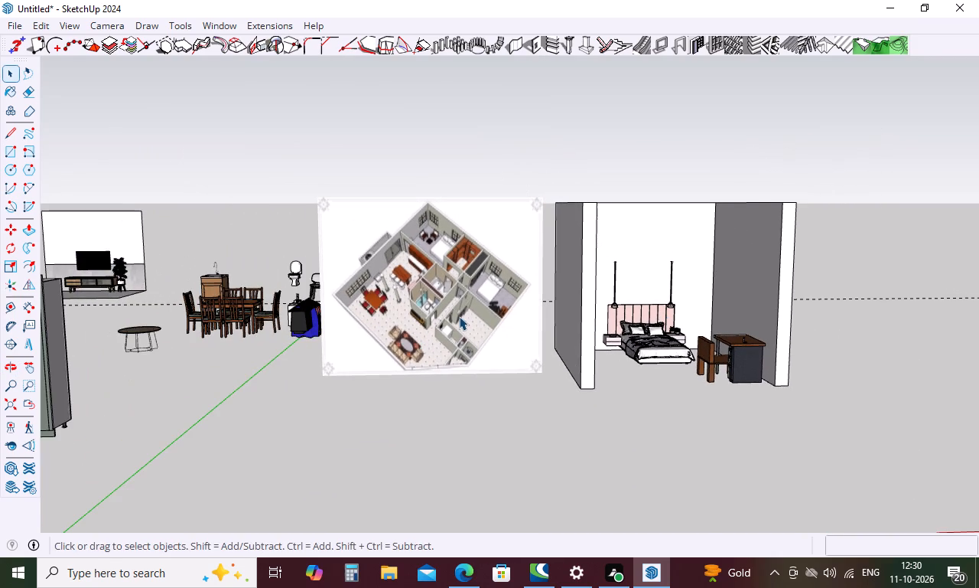
scroll(459, 316, up, 7)
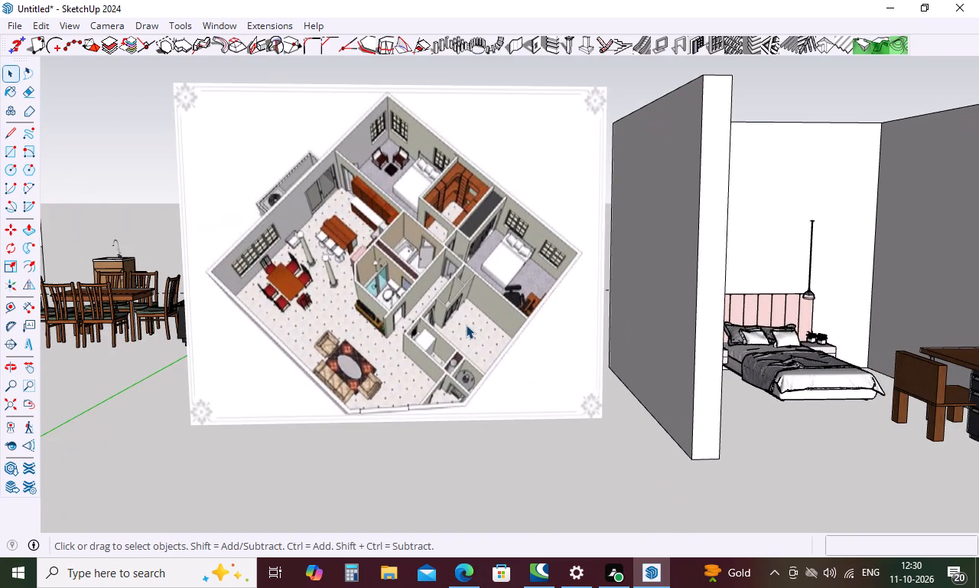
scroll(466, 325, down, 9)
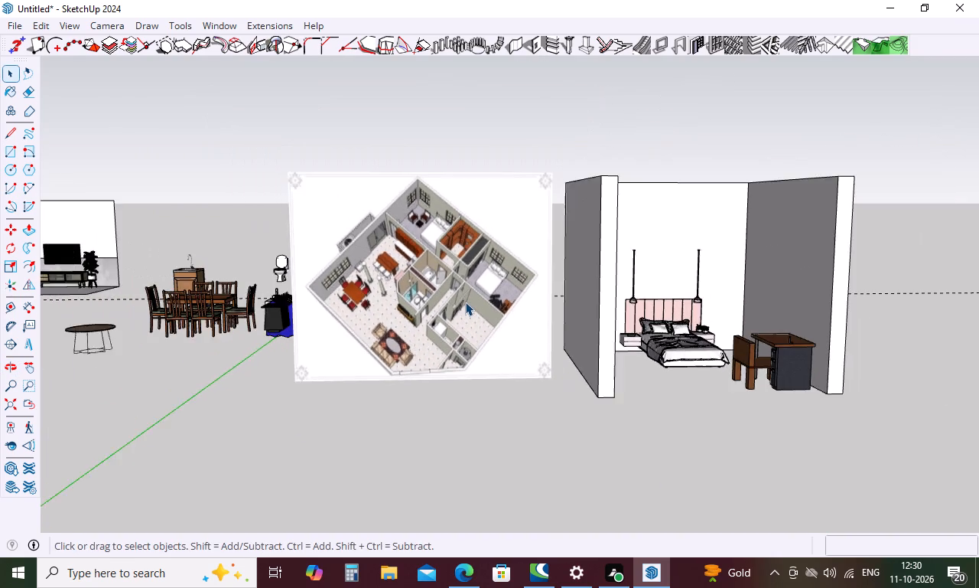
scroll(465, 302, down, 4)
scroll(509, 318, up, 5)
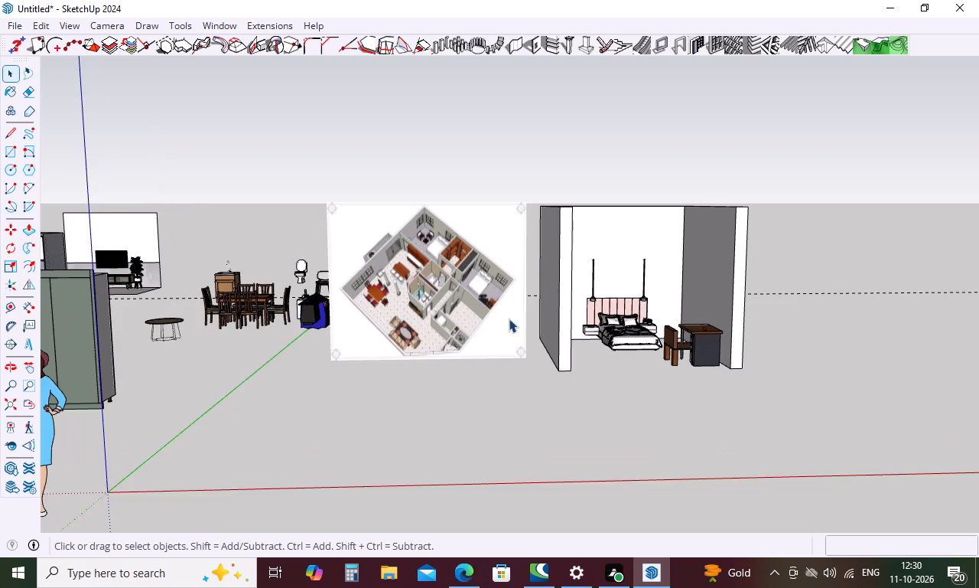
scroll(505, 316, up, 14)
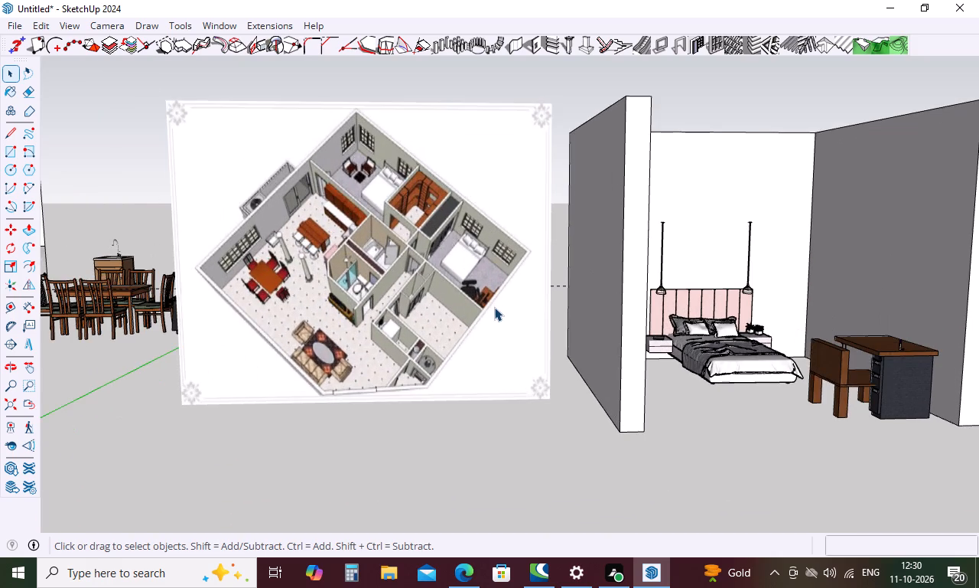
scroll(494, 307, up, 12)
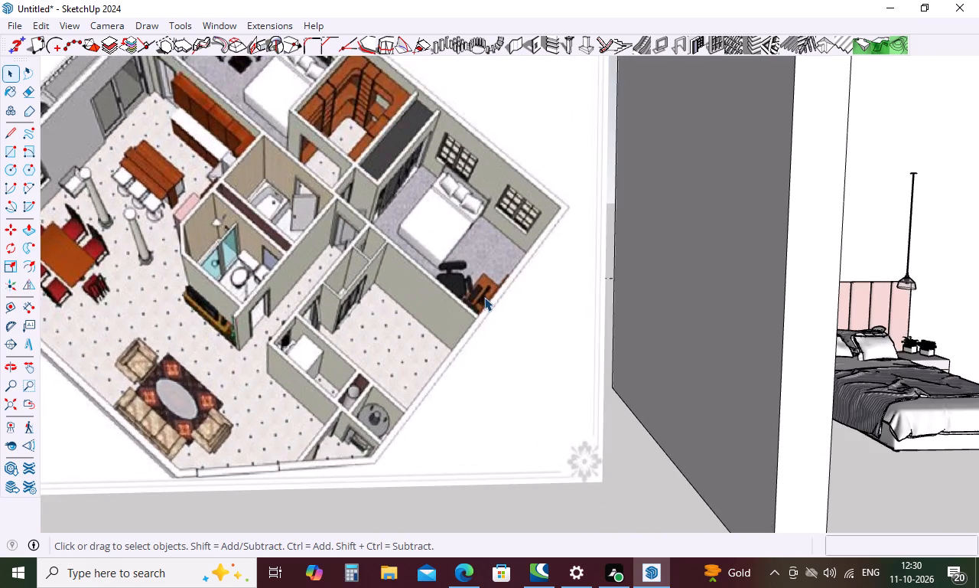
scroll(484, 297, up, 3)
scroll(415, 320, down, 5)
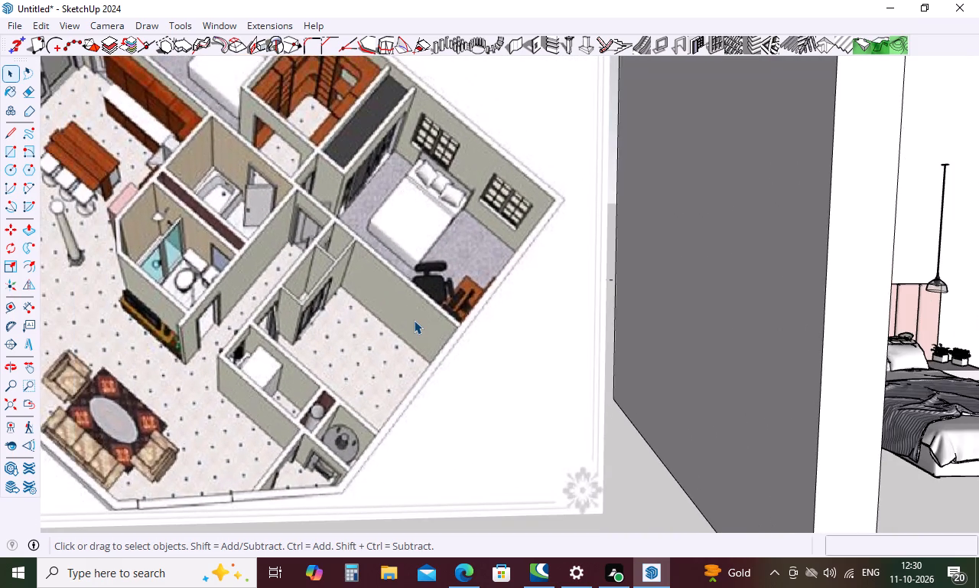
scroll(414, 320, down, 14)
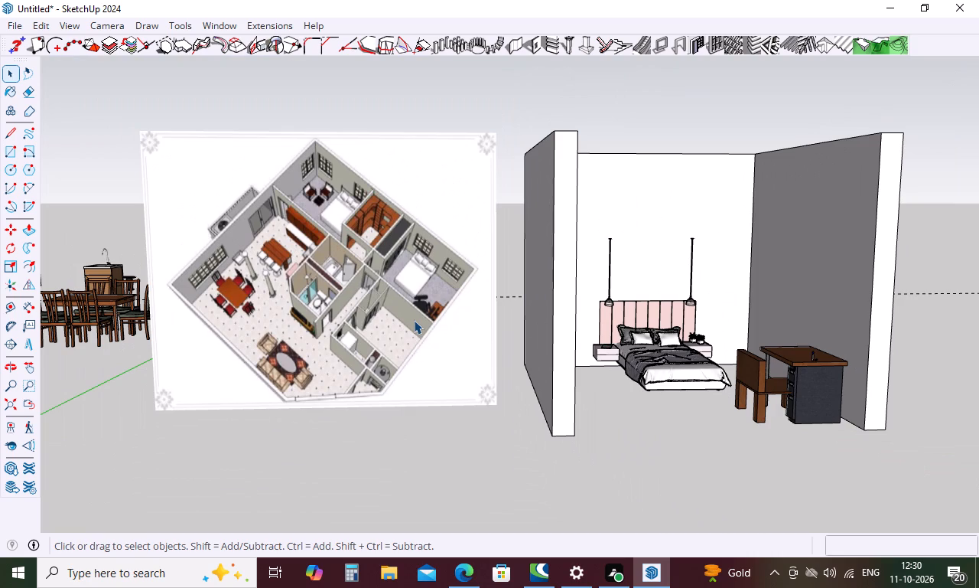
scroll(288, 306, down, 5)
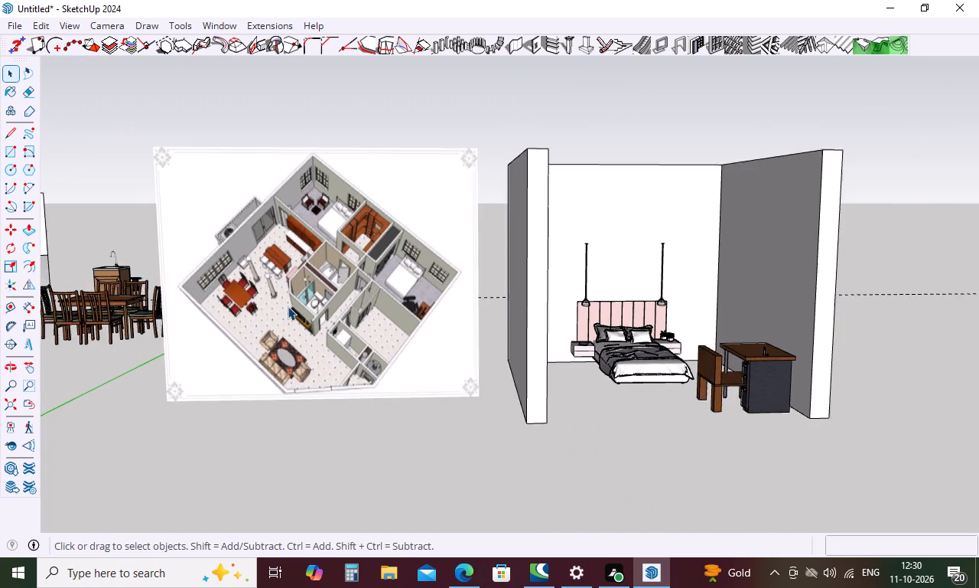
Rotate the grey sliding-door wardrobe in the furniture collection by about 71.1 degrees horizontally around its front bottom corner.
scroll(338, 305, down, 4)
scroll(399, 320, down, 8)
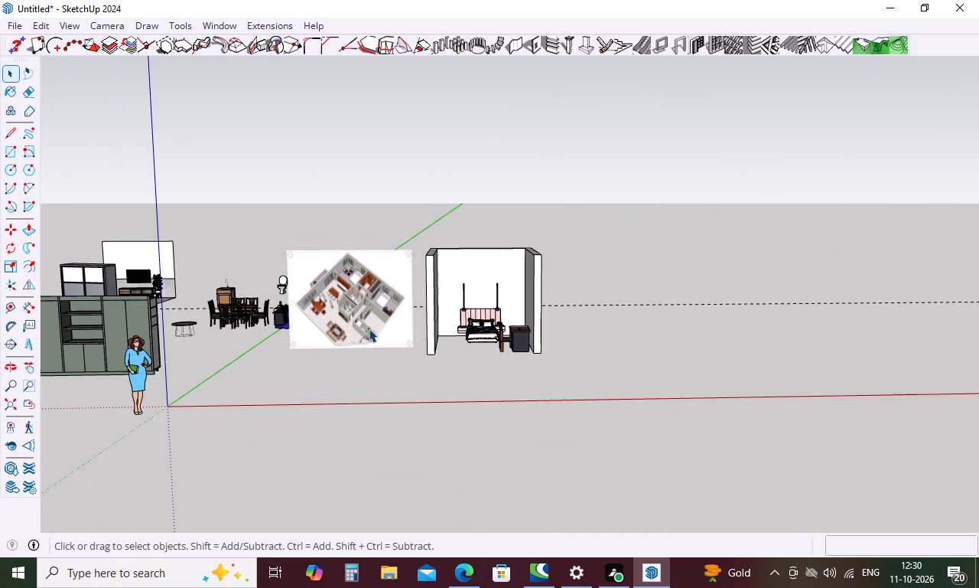
scroll(363, 330, down, 8)
middle_drag(355, 335, 352, 423)
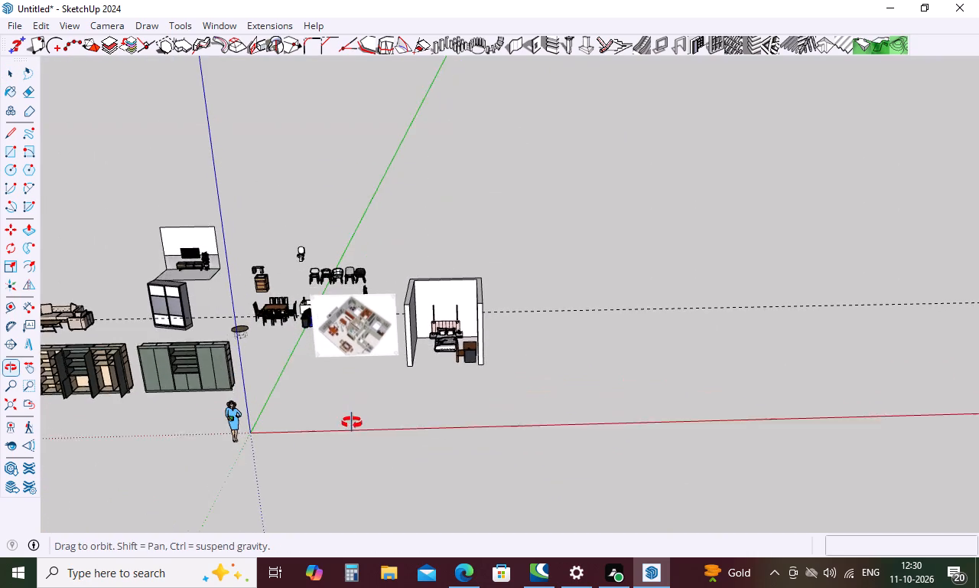
middle_drag(352, 423, 348, 458)
scroll(174, 267, up, 10)
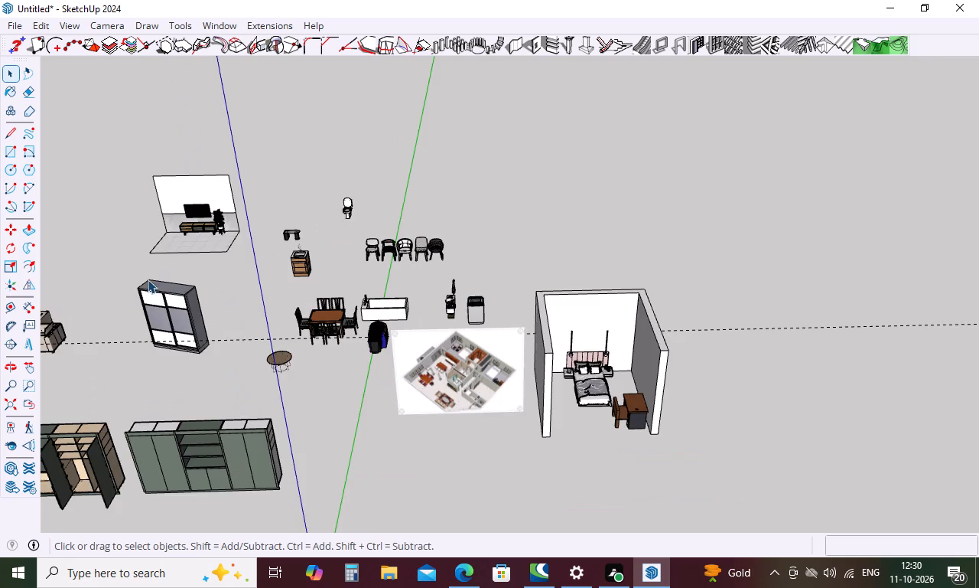
scroll(141, 283, up, 6)
scroll(141, 297, up, 19)
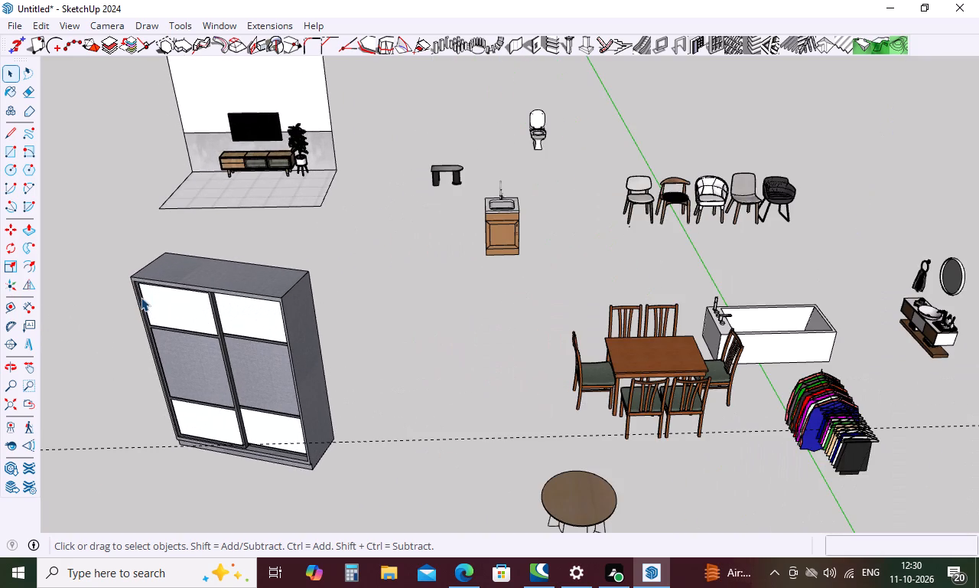
key(q)
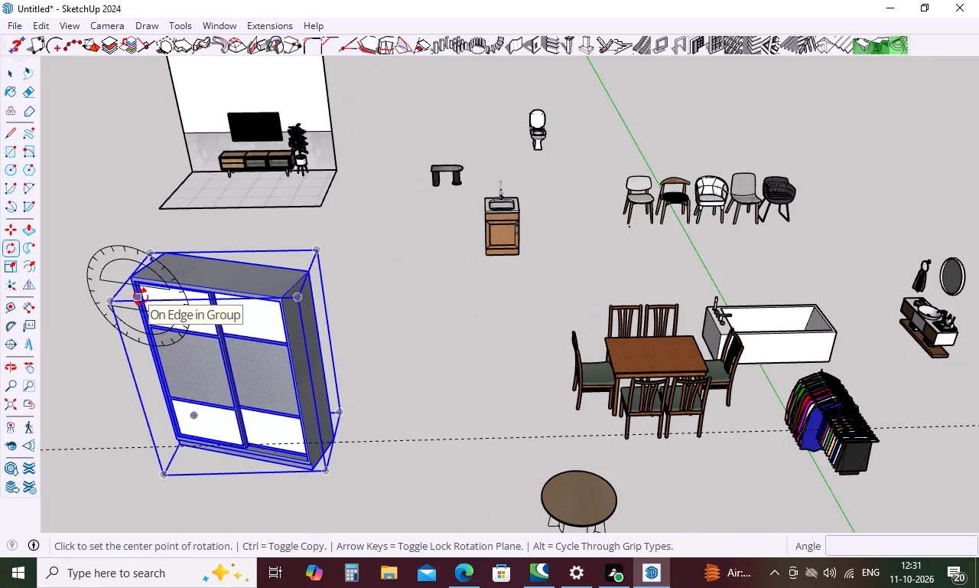
click(313, 469)
click(333, 433)
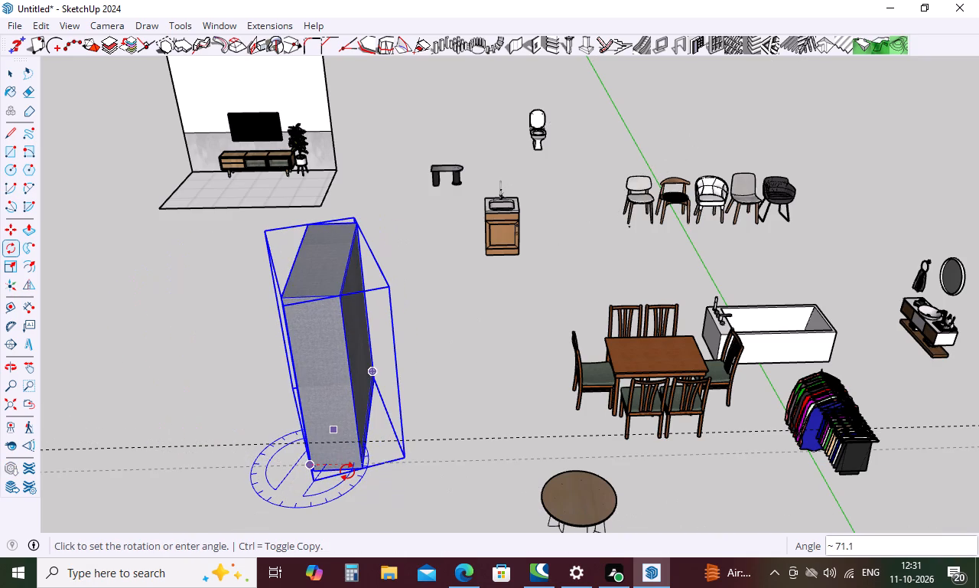
click(347, 472)
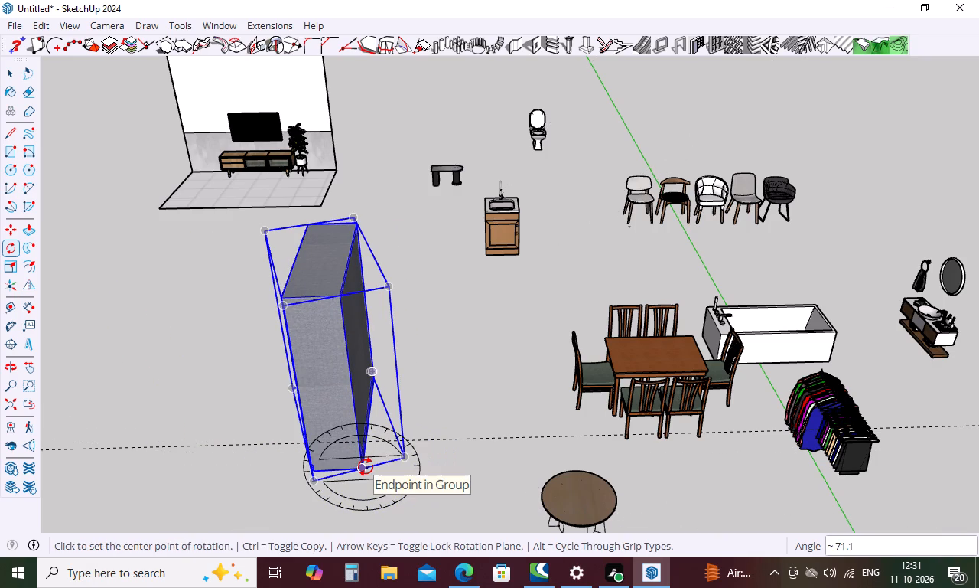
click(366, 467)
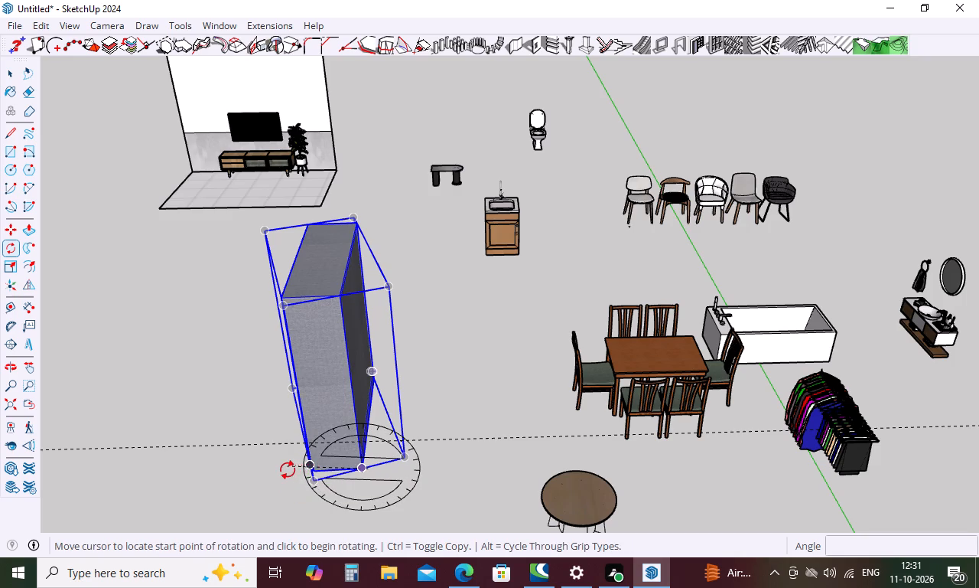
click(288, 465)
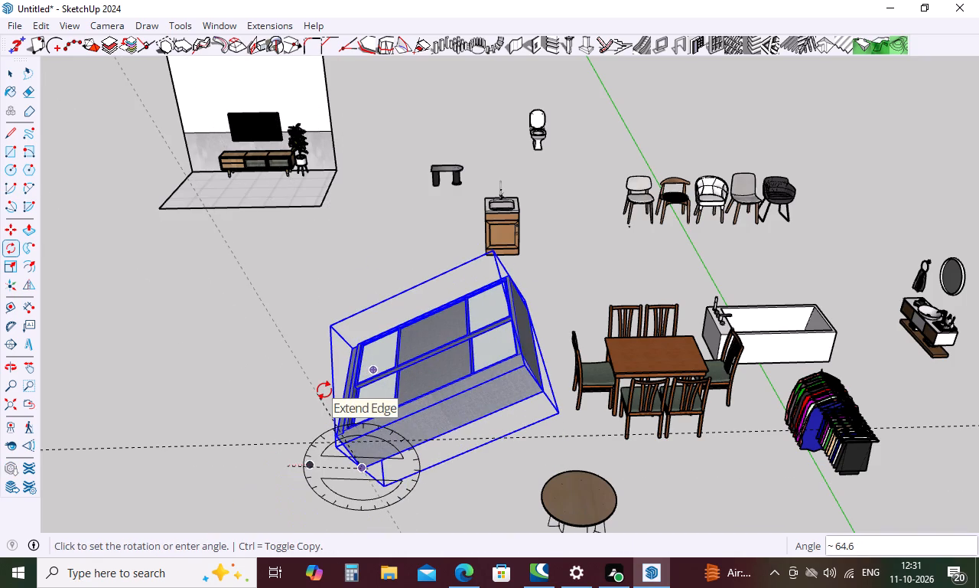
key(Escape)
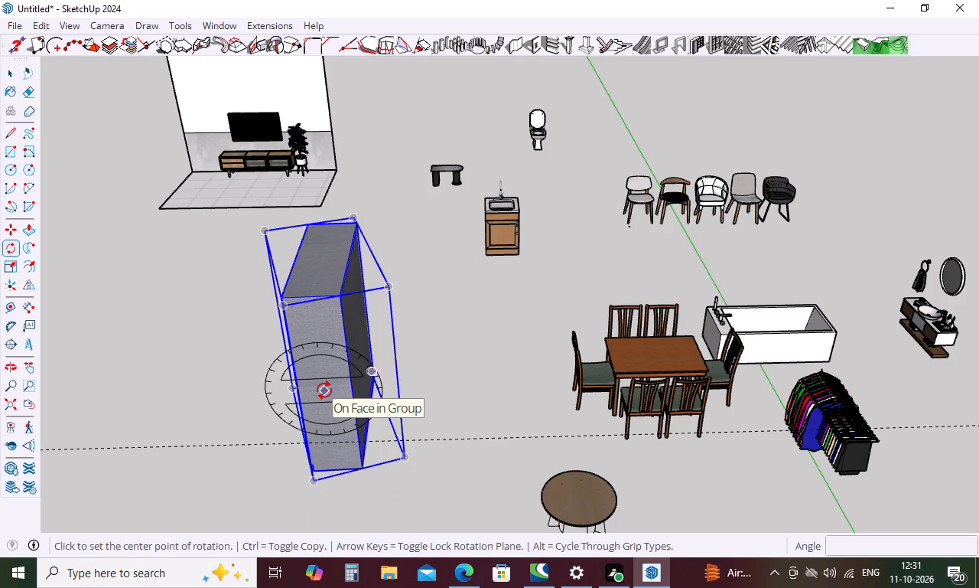
Rotate the sliding-door wardrobe 180 degrees in the horizontal plane around its front bottom corner.
scroll(409, 309, down, 3)
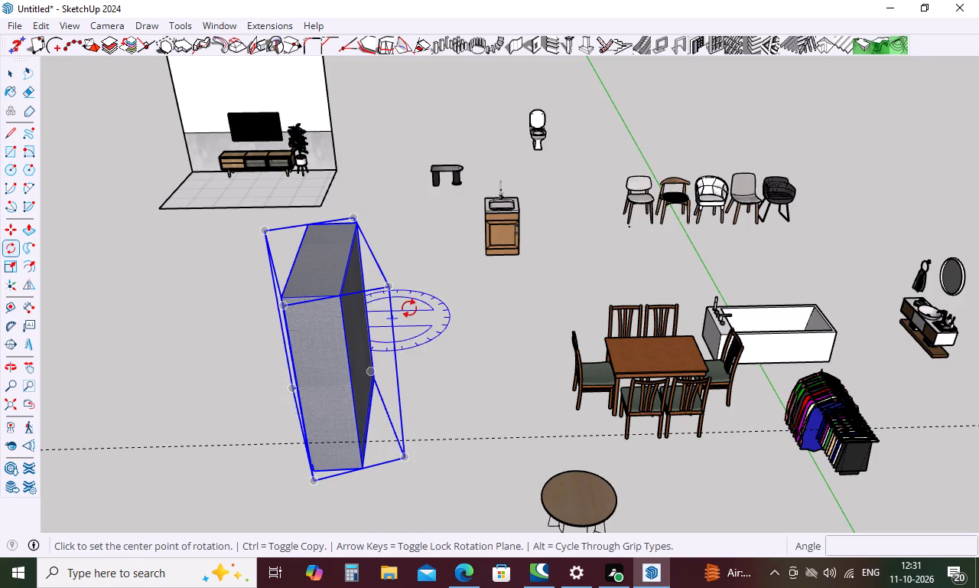
scroll(409, 309, down, 7)
middle_drag(409, 462, 561, 436)
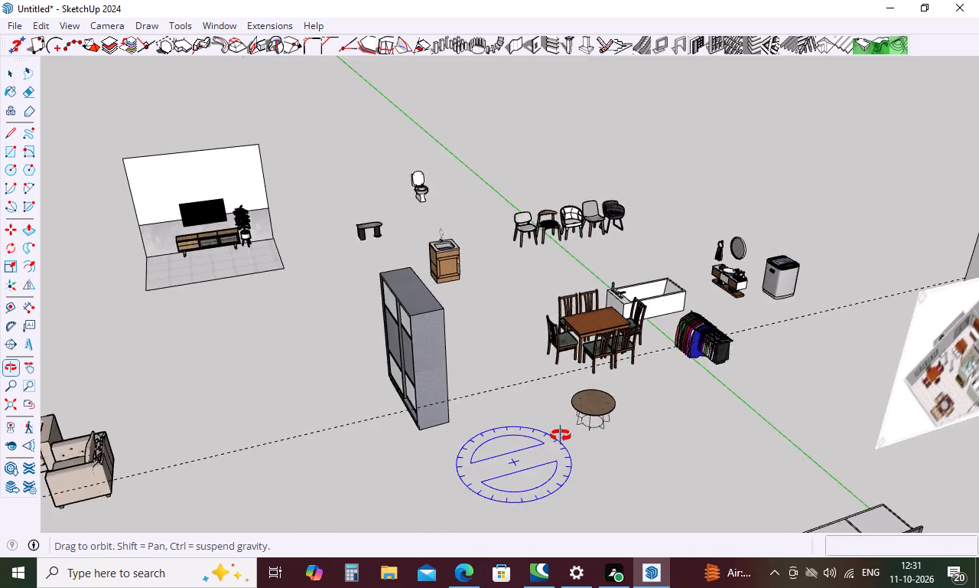
middle_drag(561, 436, 577, 430)
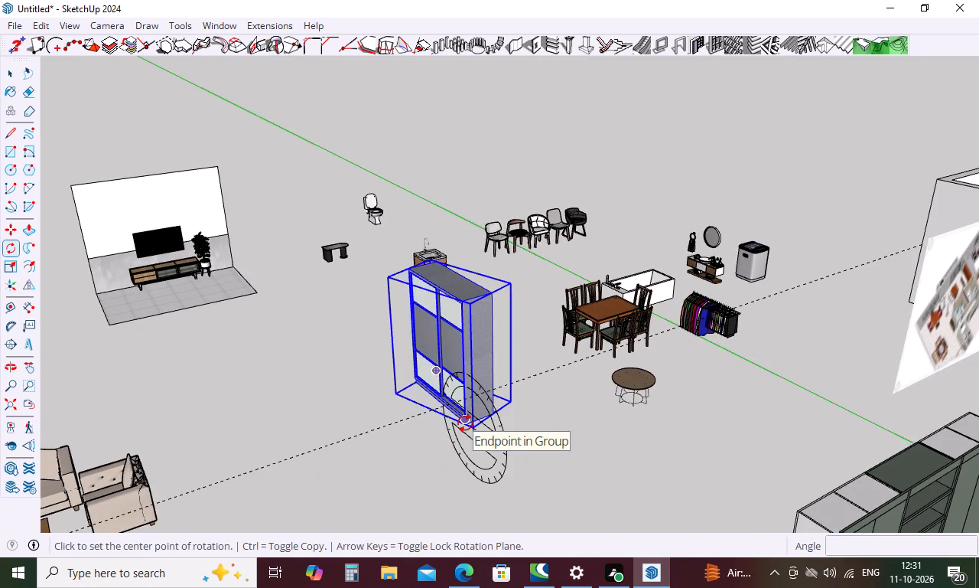
key(Down)
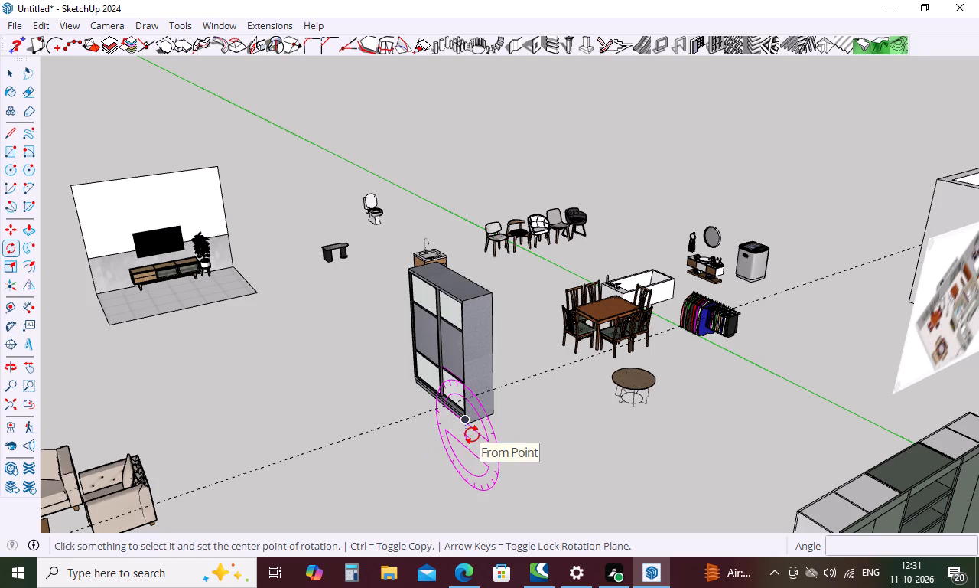
key(Down)
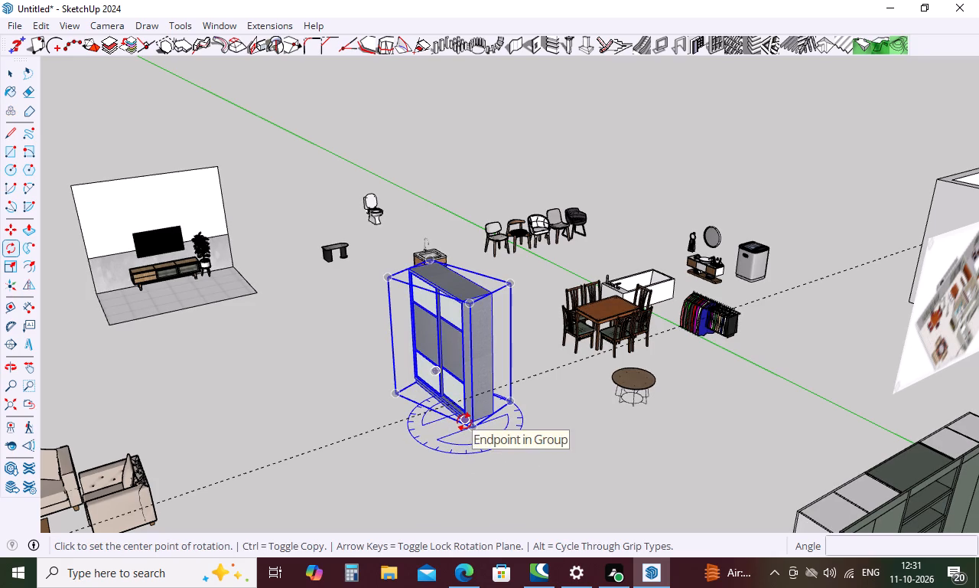
click(464, 422)
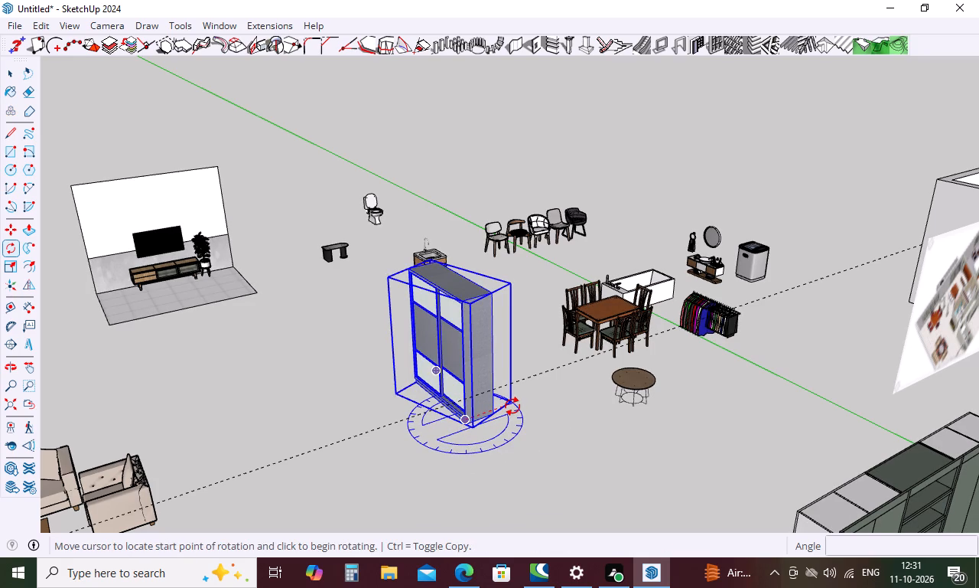
click(512, 407)
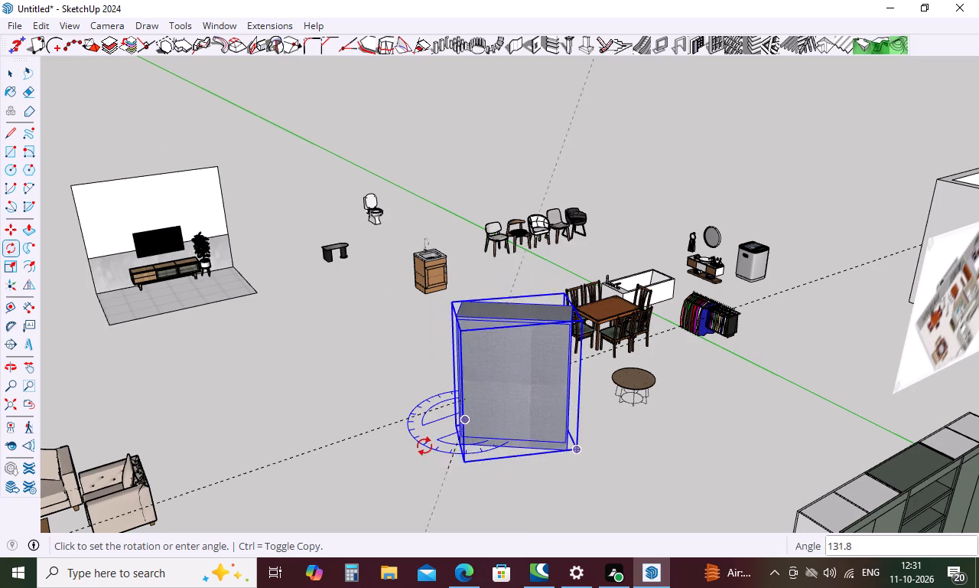
click(413, 435)
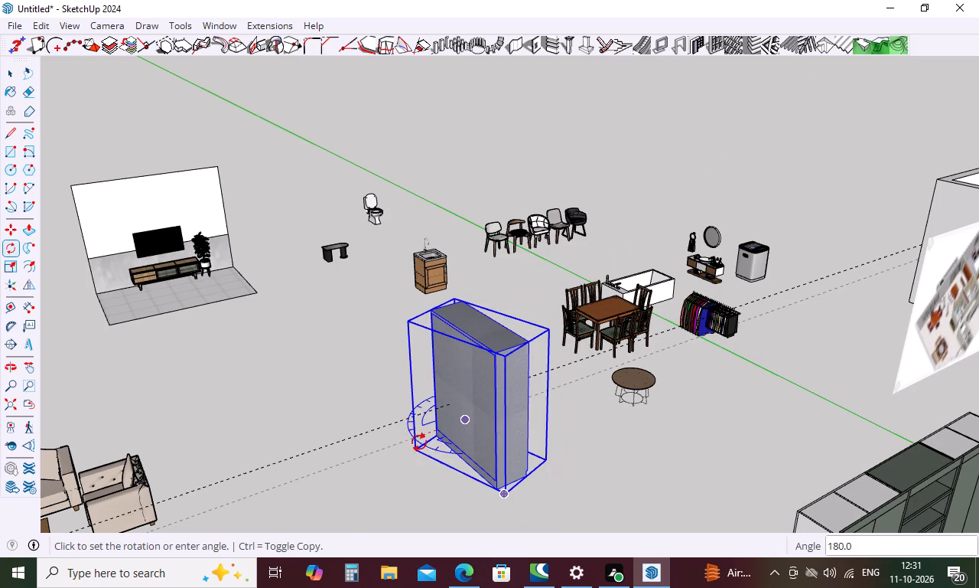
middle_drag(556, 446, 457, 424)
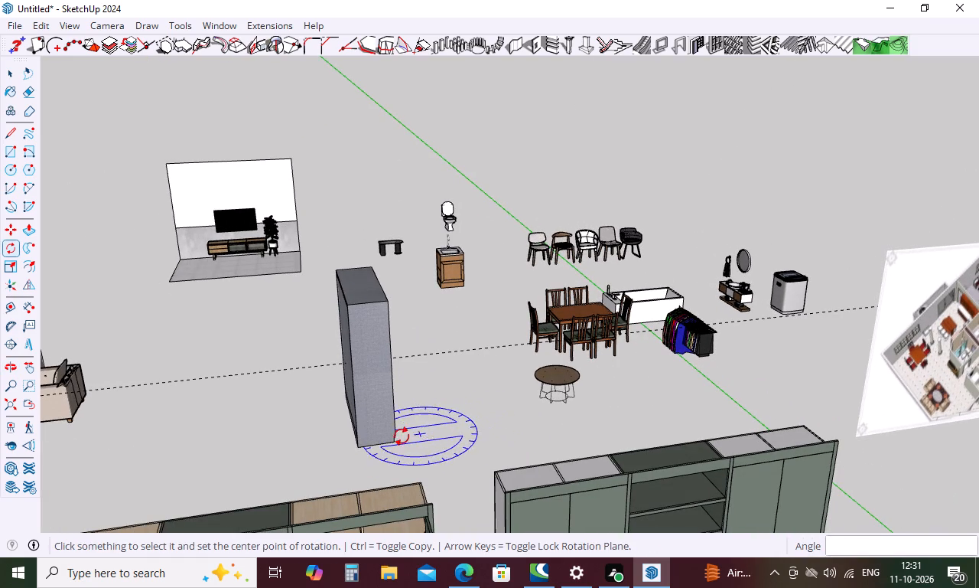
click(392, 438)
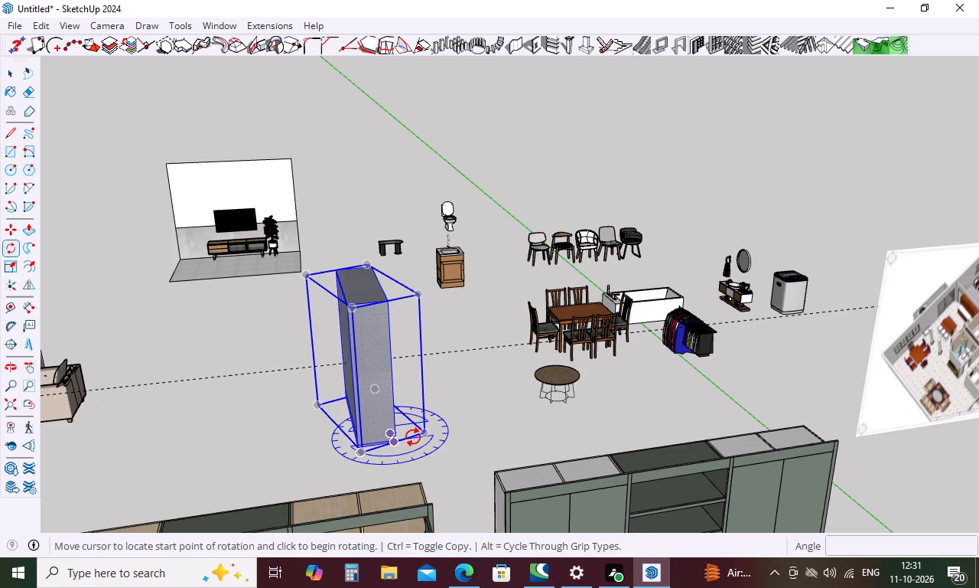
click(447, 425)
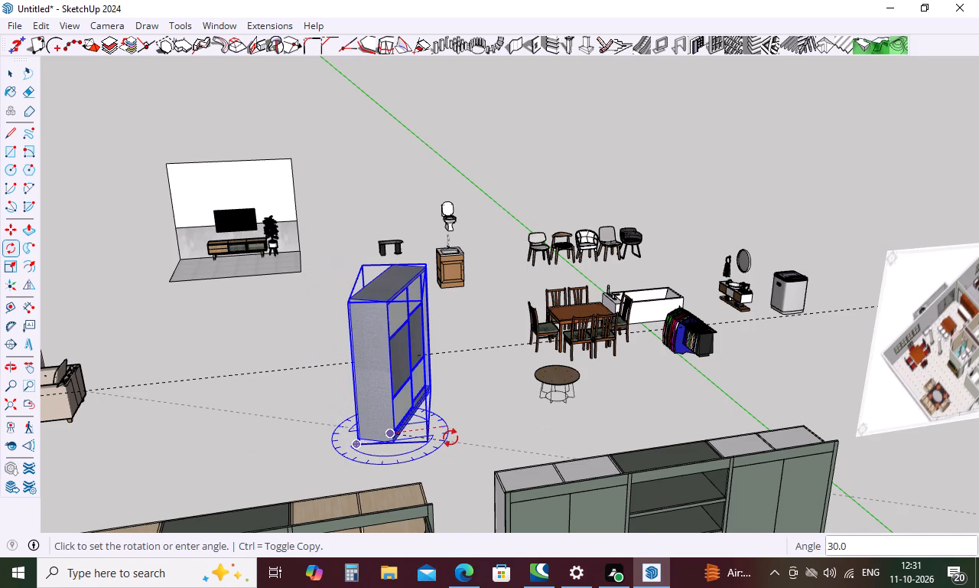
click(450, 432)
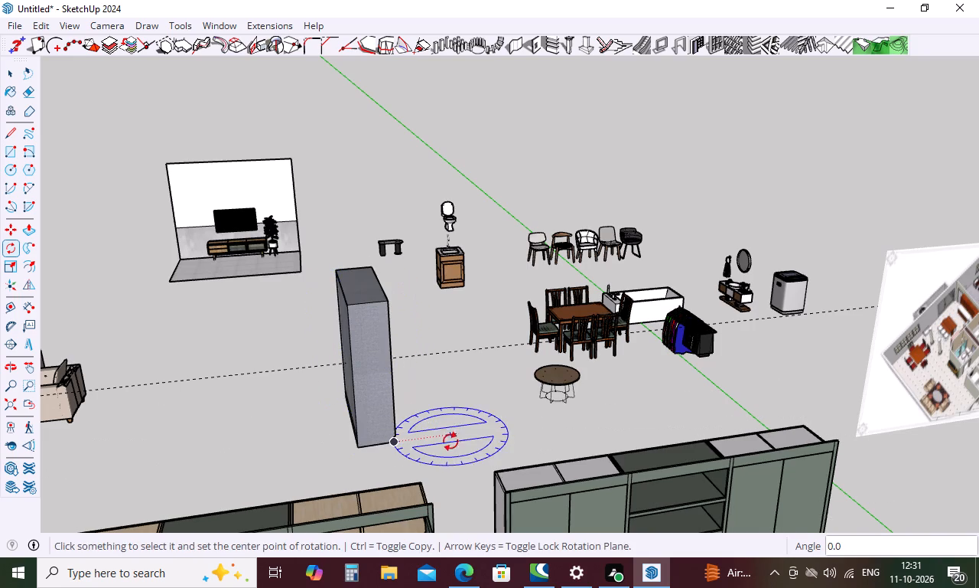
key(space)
Move the grey sliding-door wardrobe about 41' 10" from the furniture collection into the bedroom, against the side wall nearest the floor plan image.
text(m)
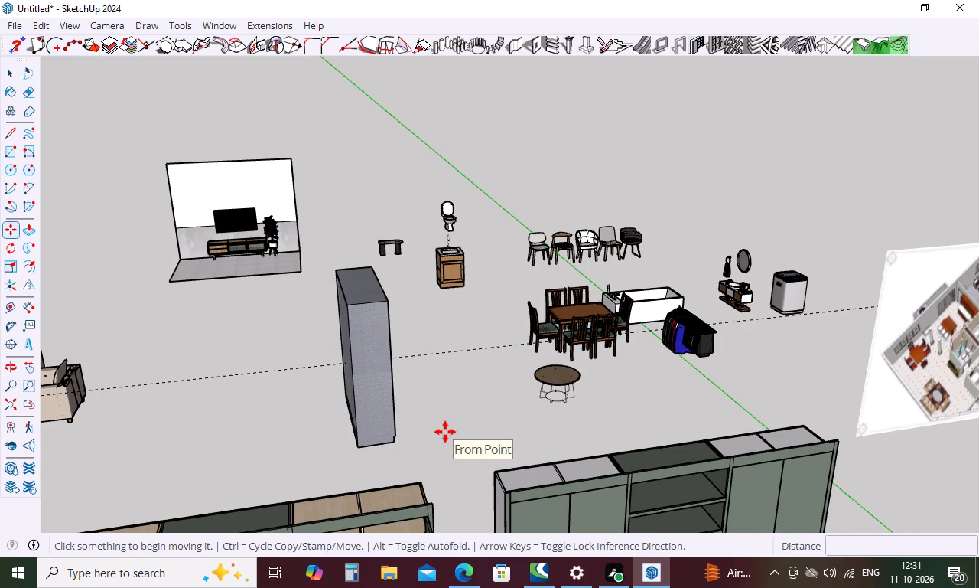
click(353, 311)
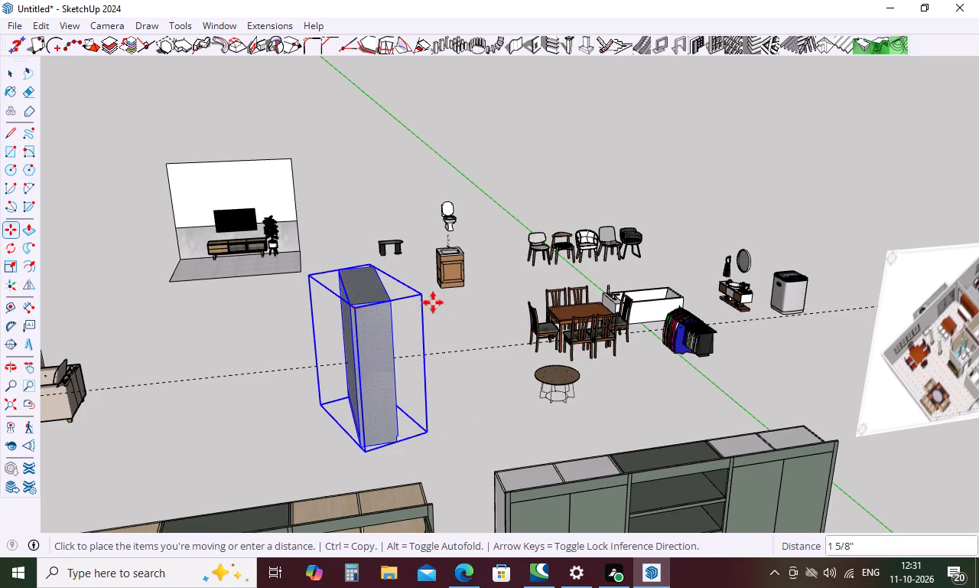
scroll(295, 312, down, 10)
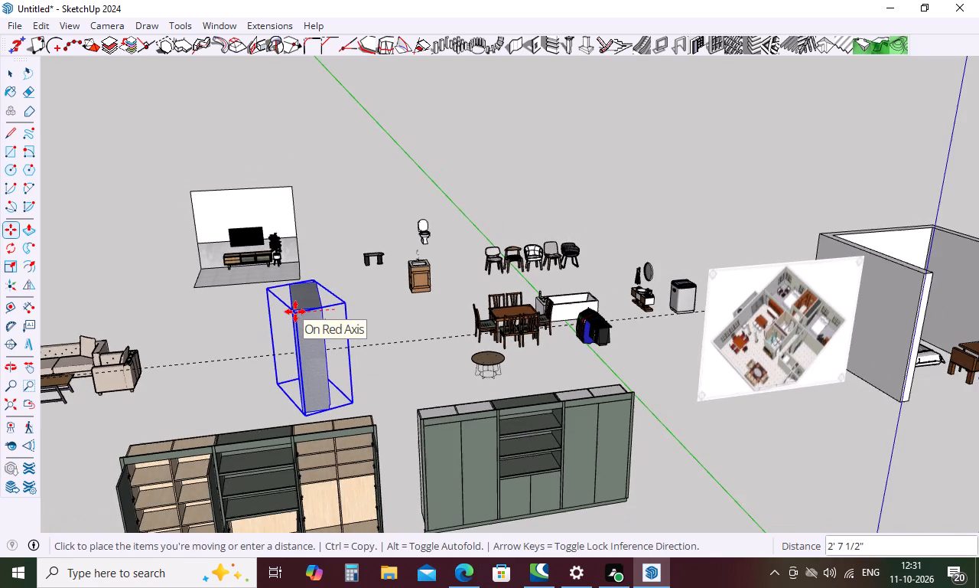
scroll(295, 312, down, 10)
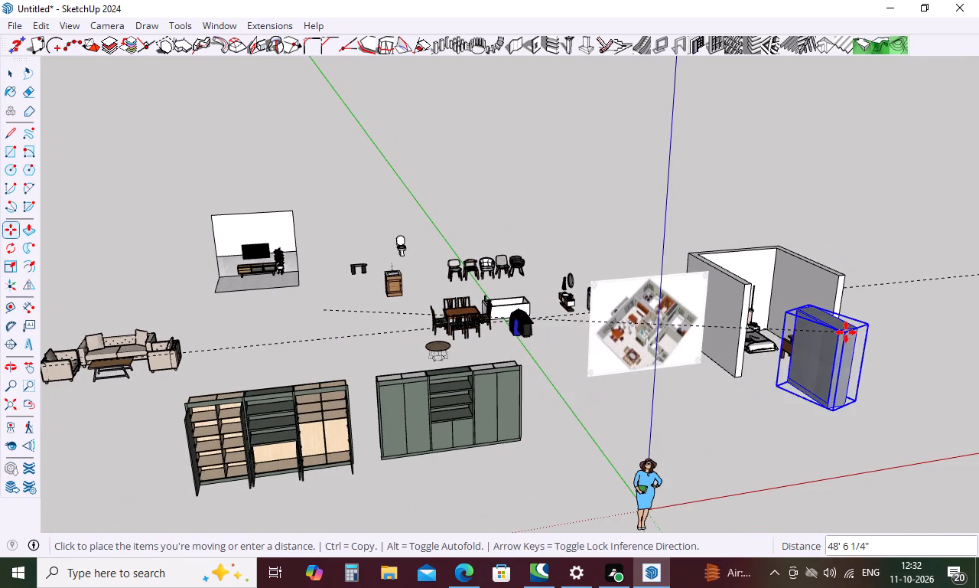
scroll(846, 332, up, 5)
middle_drag(847, 341, 621, 390)
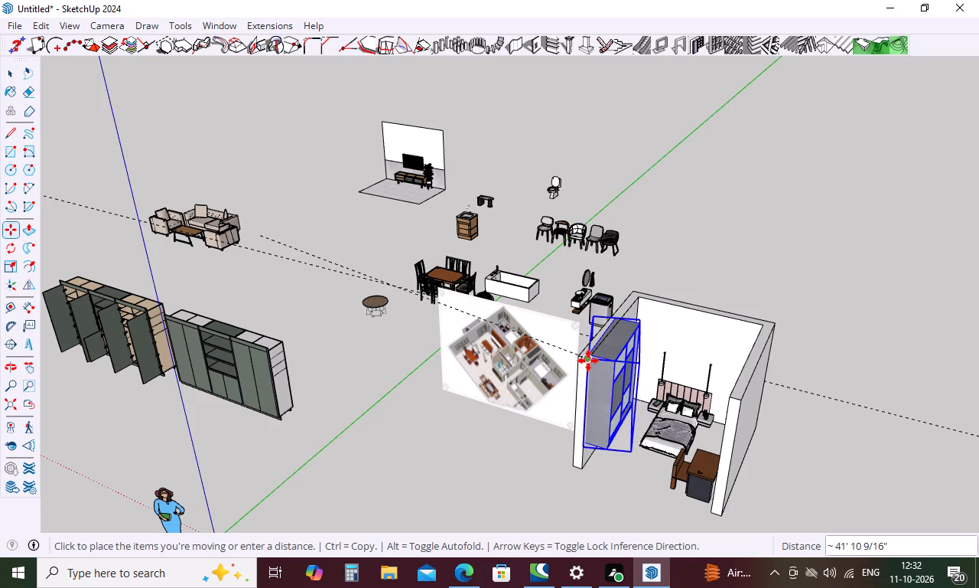
click(588, 361)
Shift the wardrobe about 2' 5" along the side wall toward the bed's headboard wall, using its bottom corner as the base point.
middle_drag(649, 393, 468, 346)
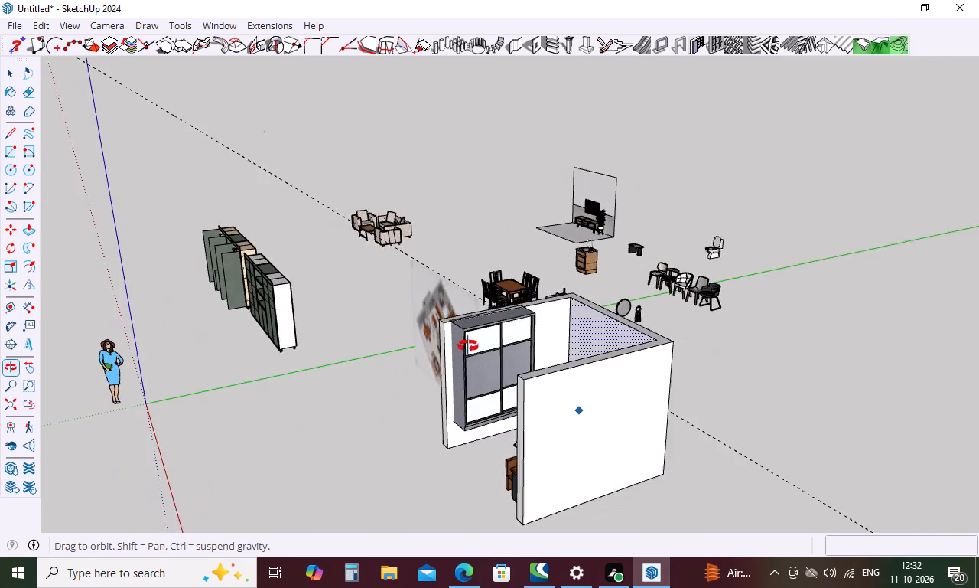
middle_drag(468, 346, 381, 466)
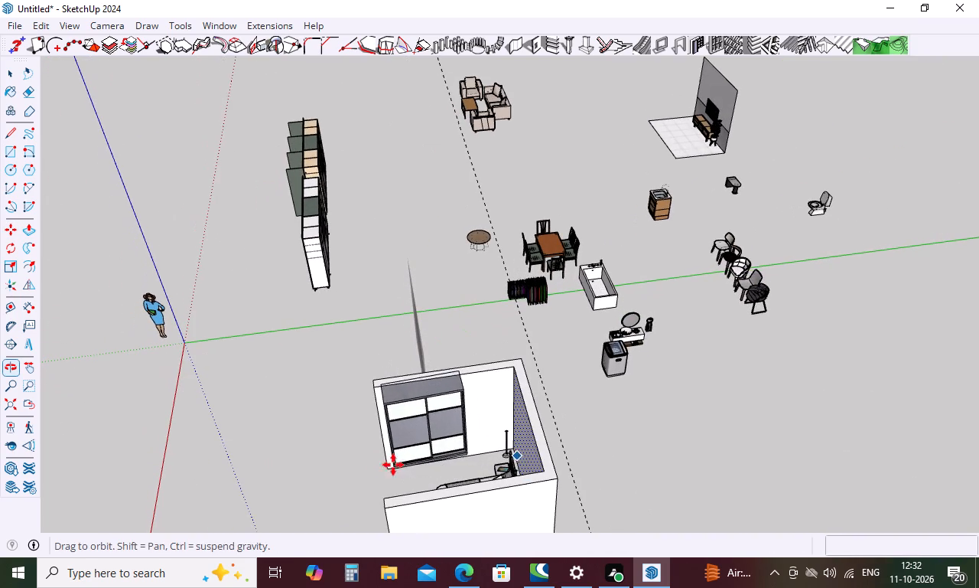
scroll(466, 469, up, 17)
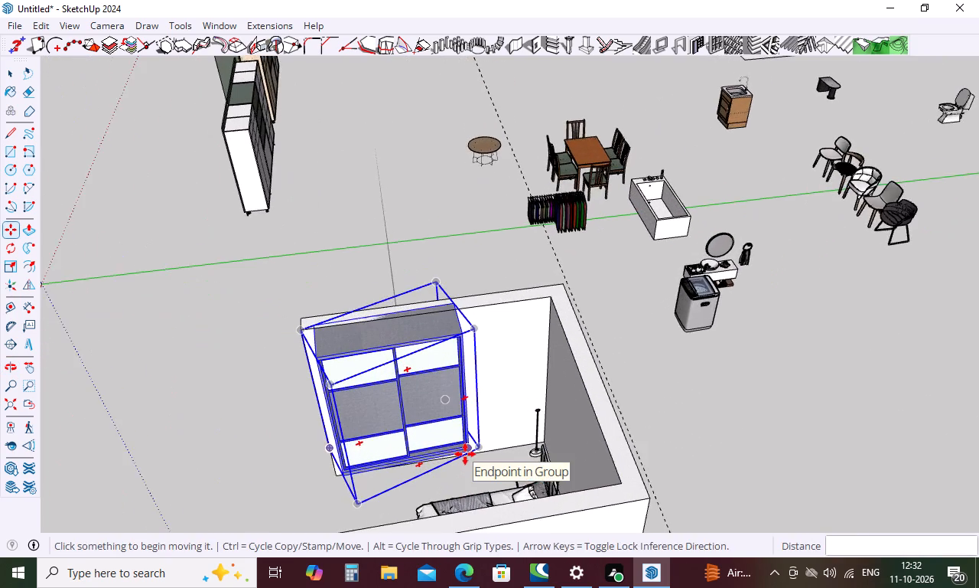
scroll(465, 454, up, 3)
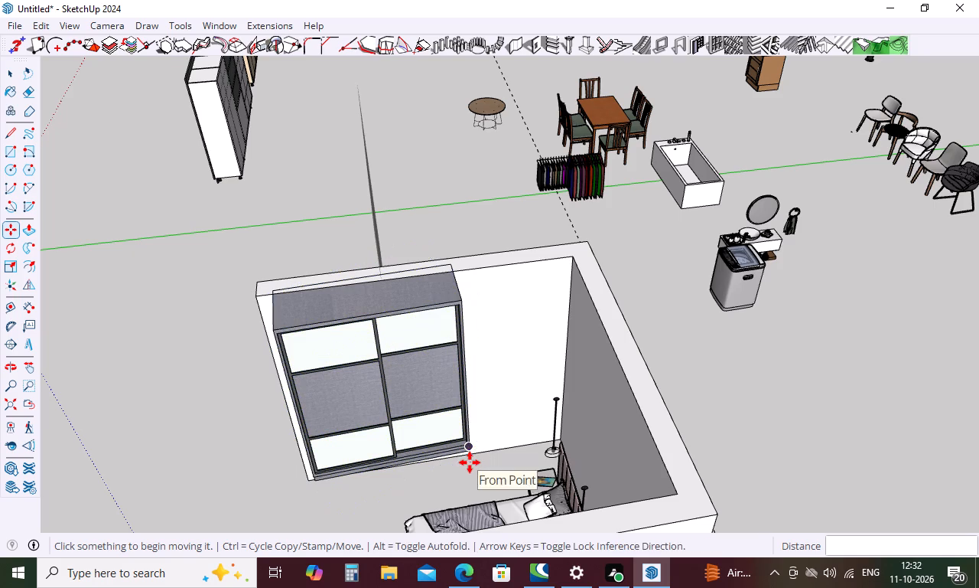
click(470, 449)
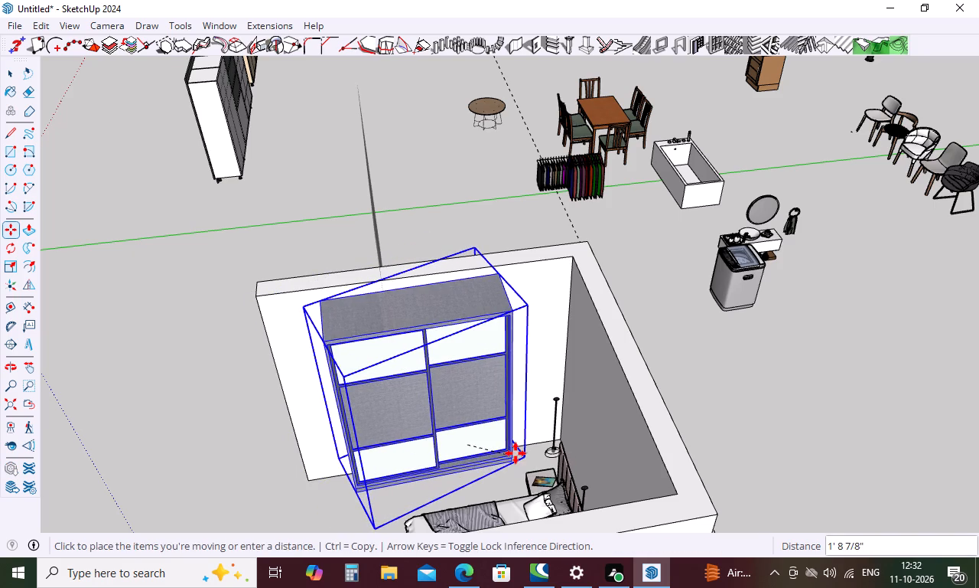
click(529, 453)
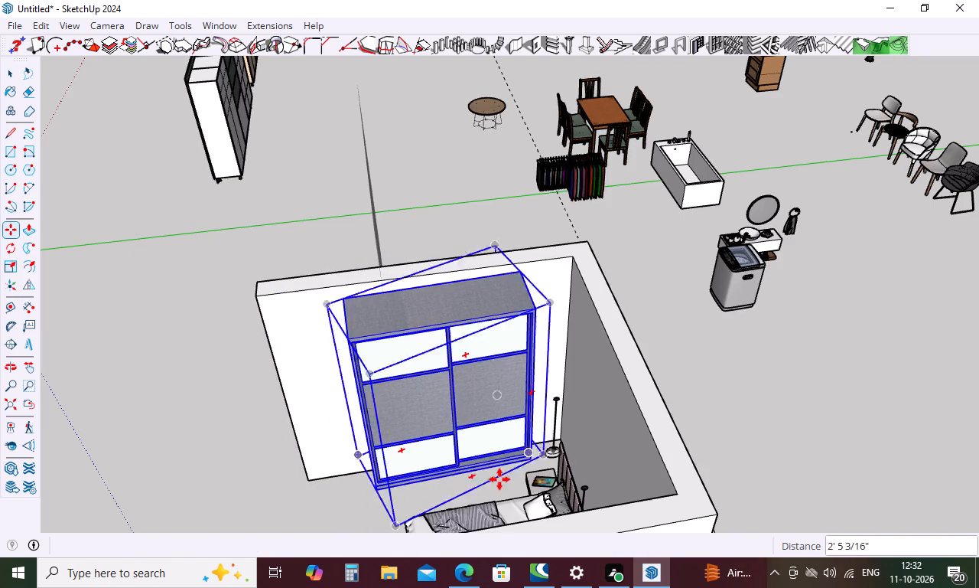
Lower the wardrobe by its bottom corner to the floor level of the bedroom, beside the side wall.
scroll(497, 471, down, 9)
middle_drag(496, 482, 699, 457)
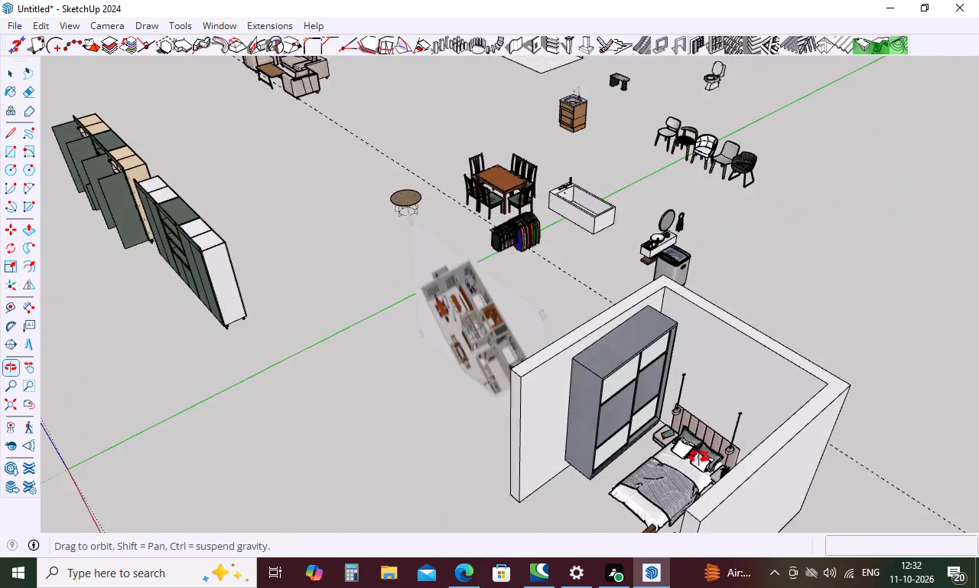
middle_drag(699, 457, 743, 447)
middle_drag(657, 463, 699, 376)
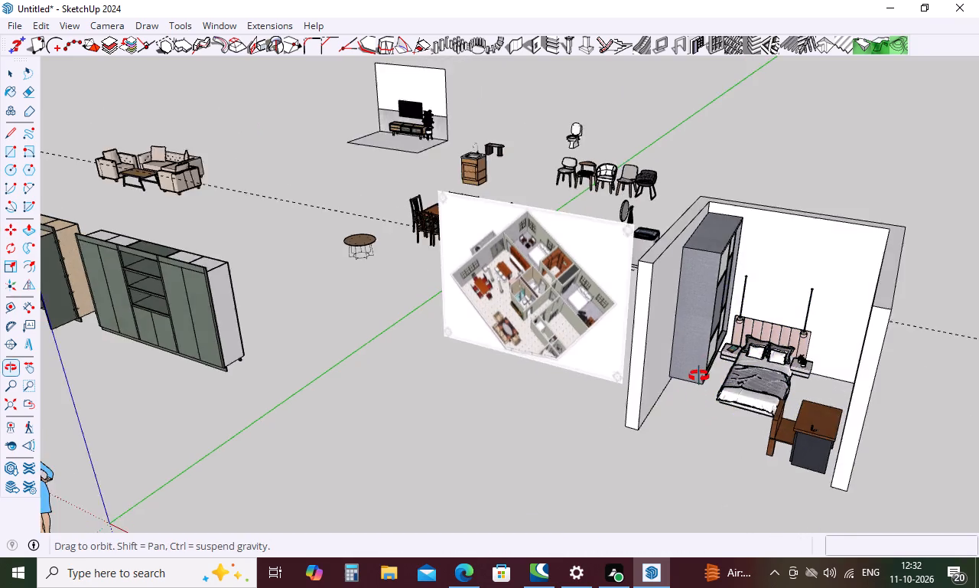
middle_drag(699, 376, 704, 347)
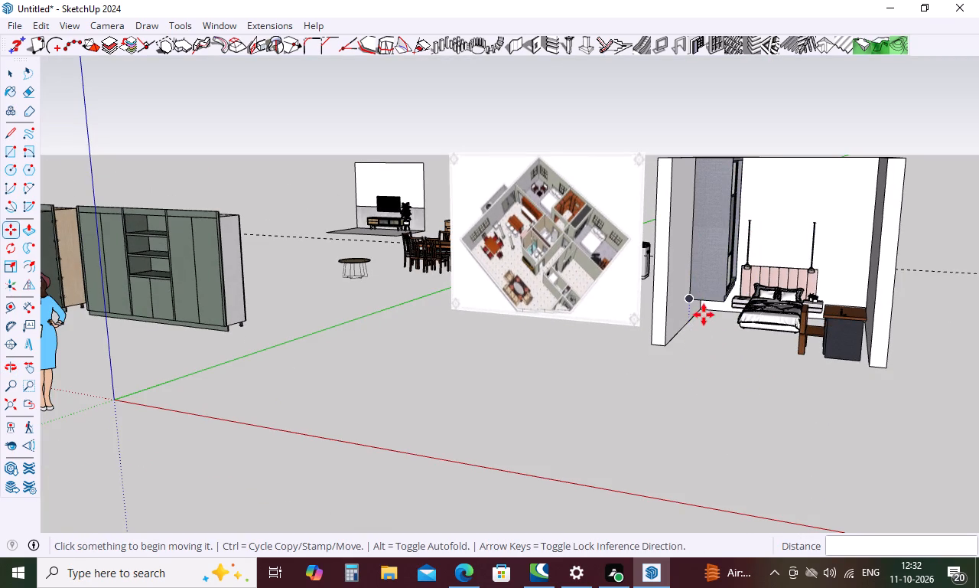
click(690, 299)
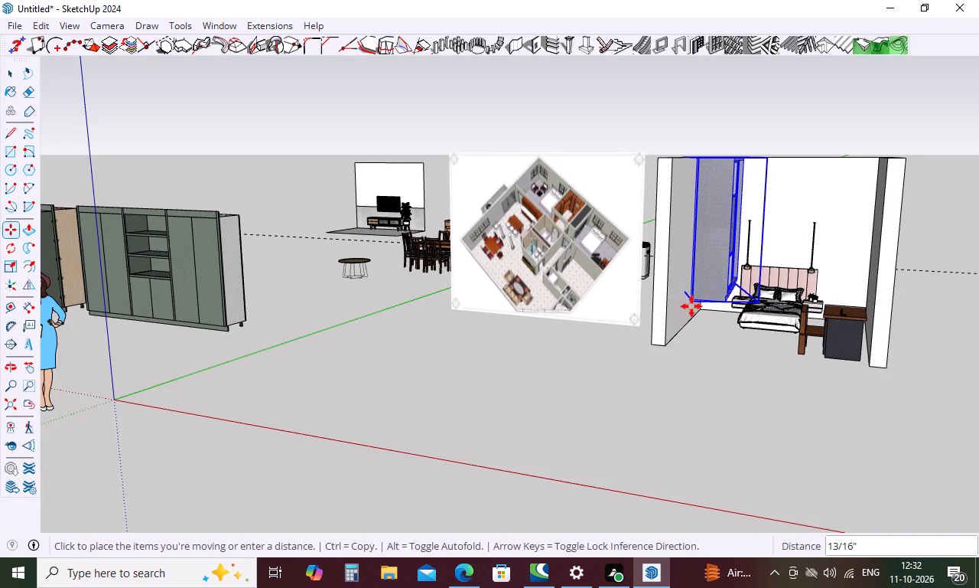
click(689, 321)
Move the wardrobe about 1' along the side wall's bottom edge toward the room's open side.
scroll(600, 375, down, 5)
middle_drag(660, 364, 568, 409)
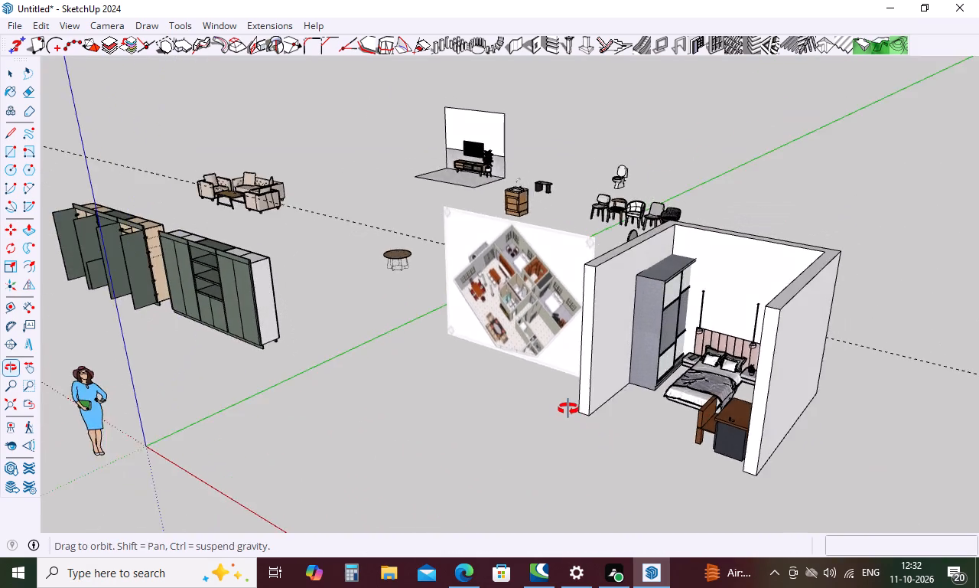
middle_drag(568, 409, 545, 430)
middle_drag(602, 377, 618, 312)
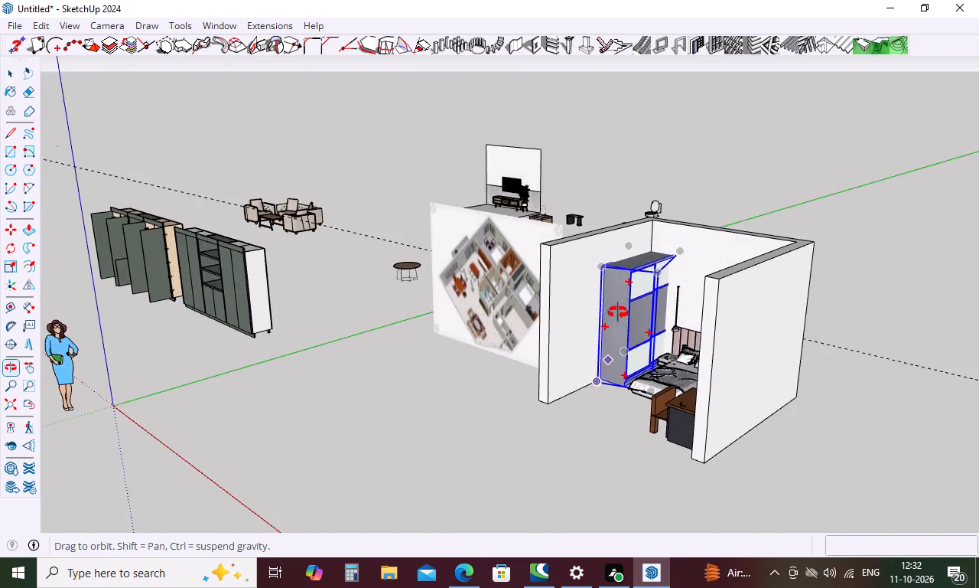
middle_drag(618, 312, 621, 292)
scroll(605, 348, up, 9)
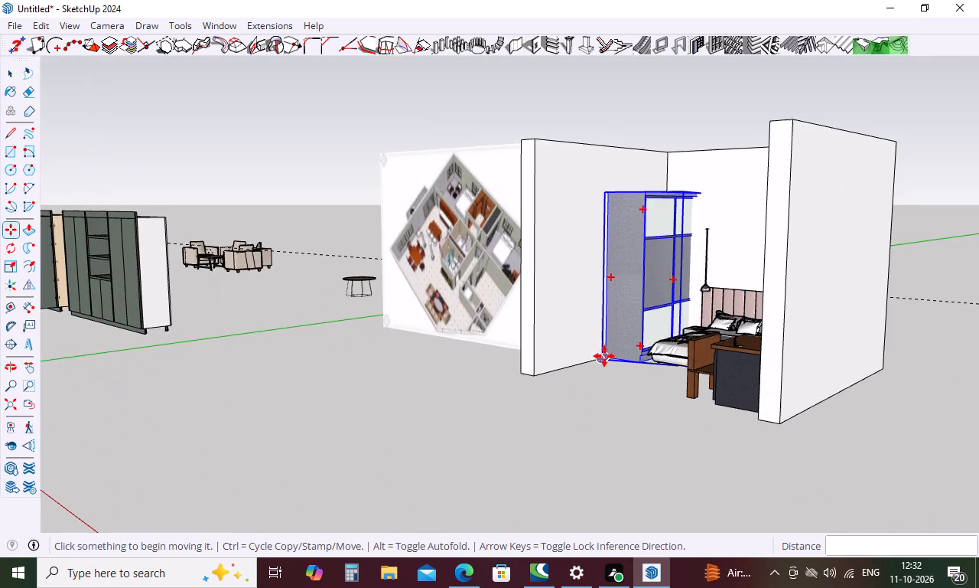
scroll(604, 356, up, 16)
scroll(615, 354, up, 5)
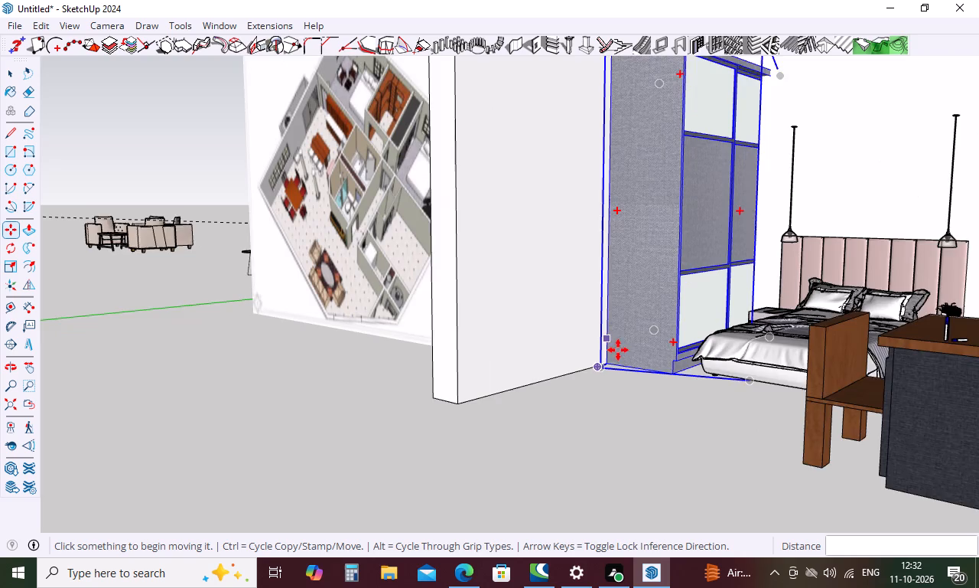
scroll(623, 358, up, 16)
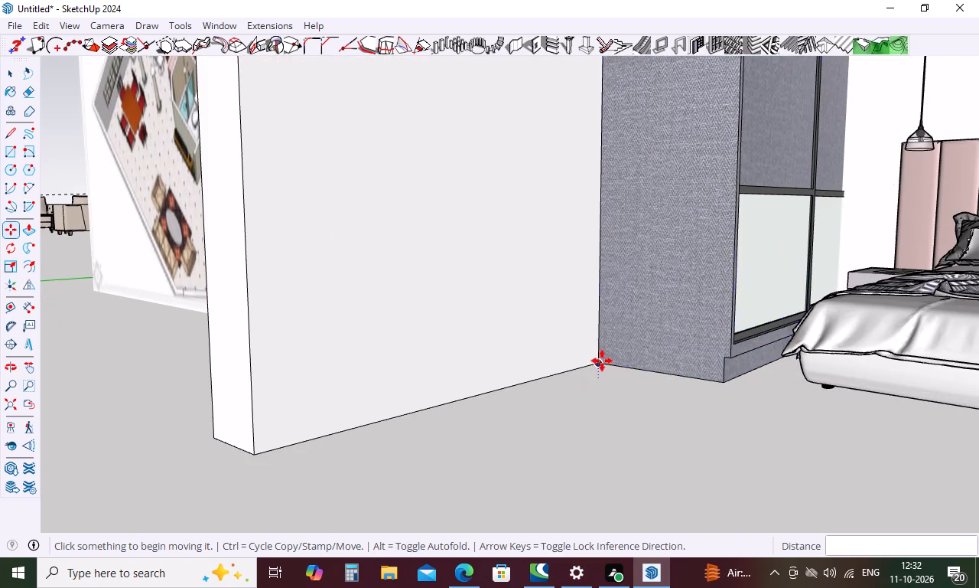
click(599, 361)
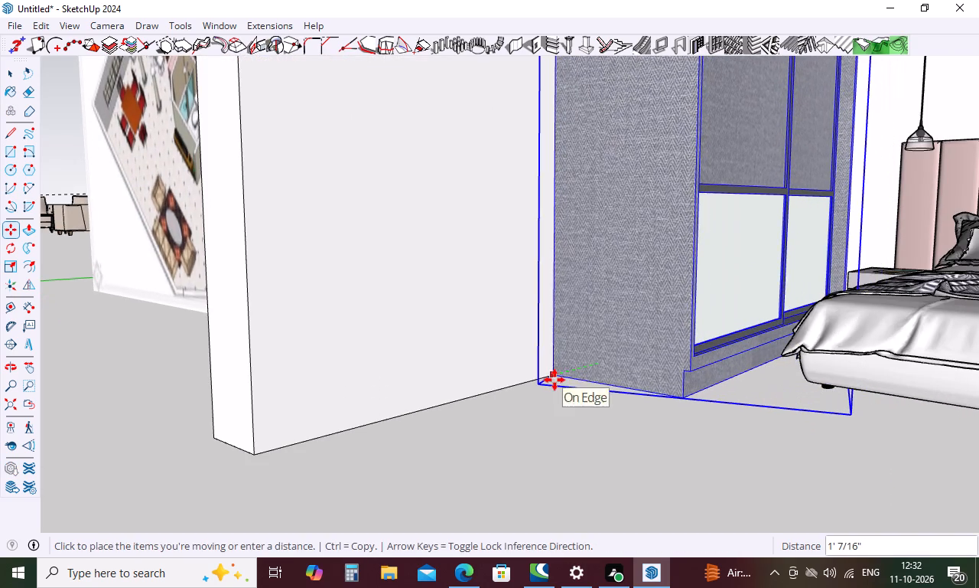
click(553, 382)
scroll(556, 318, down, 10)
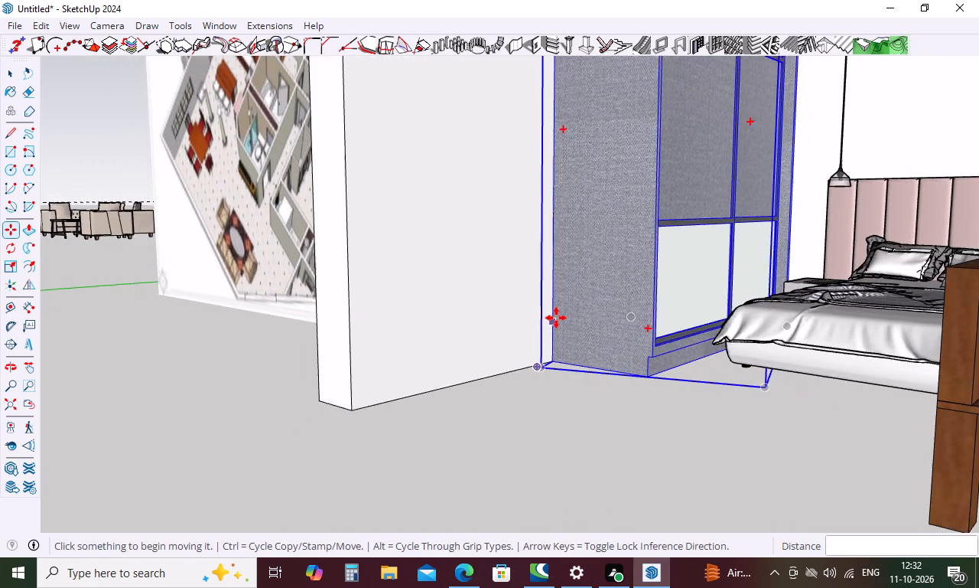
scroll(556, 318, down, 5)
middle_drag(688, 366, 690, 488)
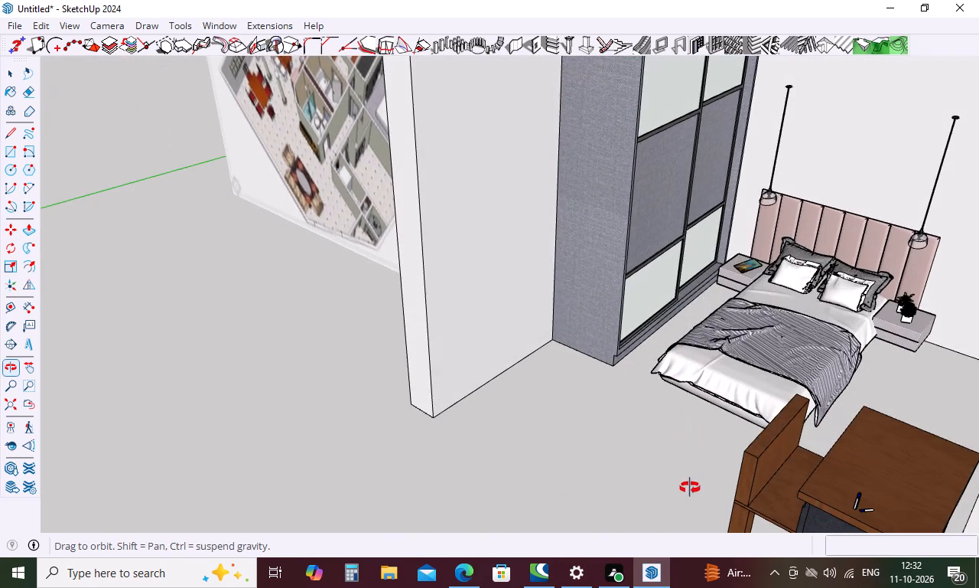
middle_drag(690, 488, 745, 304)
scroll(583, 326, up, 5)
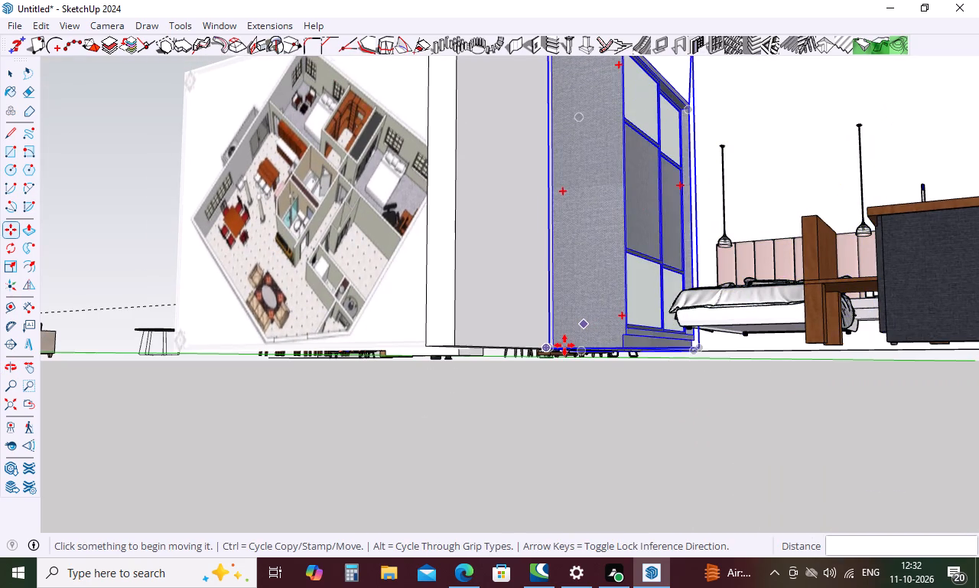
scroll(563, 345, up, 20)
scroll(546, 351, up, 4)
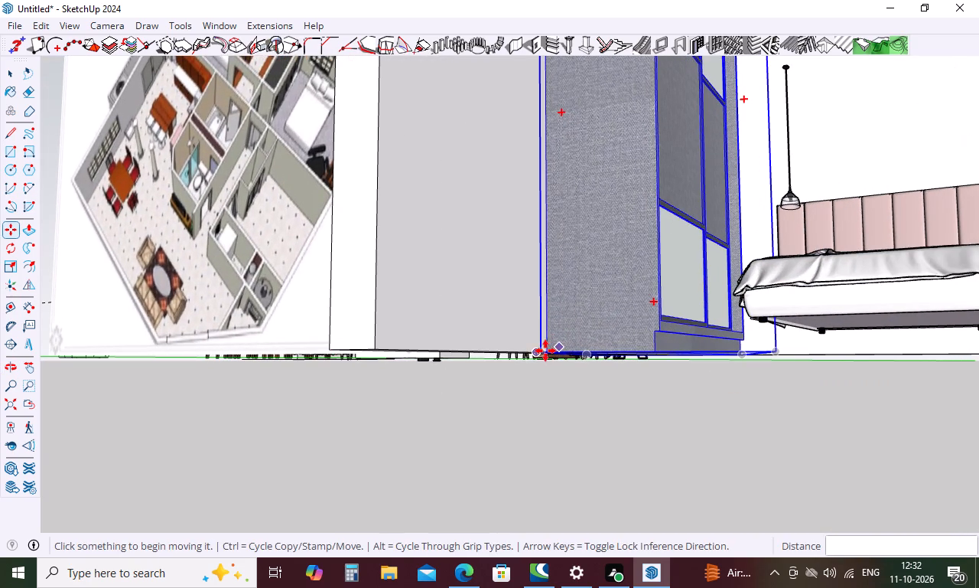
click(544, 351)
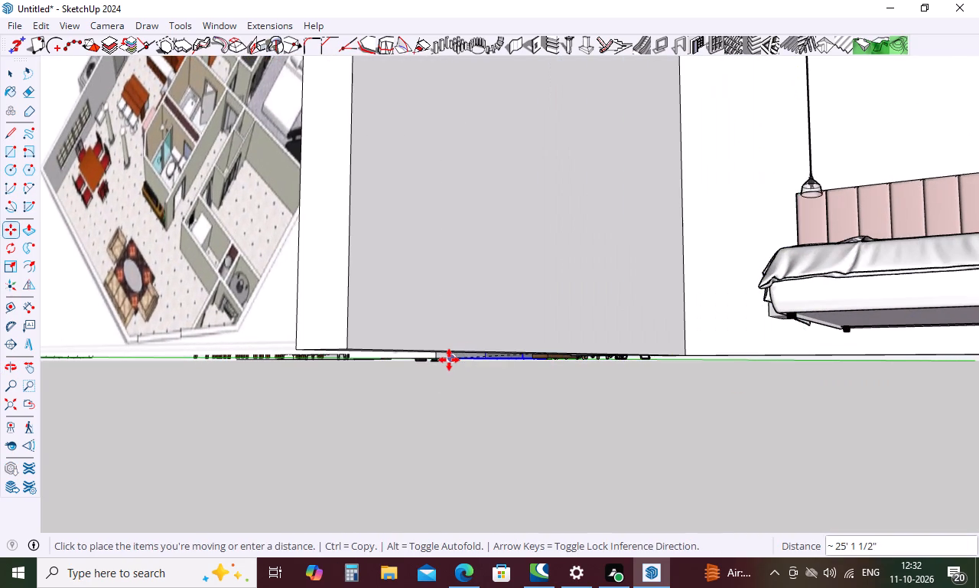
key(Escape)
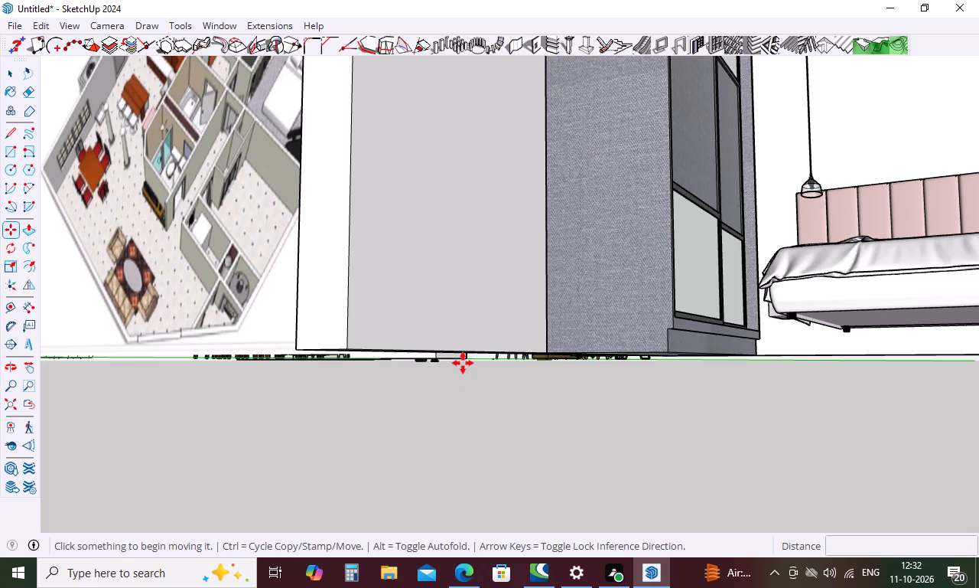
Move the wardrobe about 1' 3" further along the side wall's bottom edge toward the room's open side, away from the bed.
middle_drag(601, 352, 601, 361)
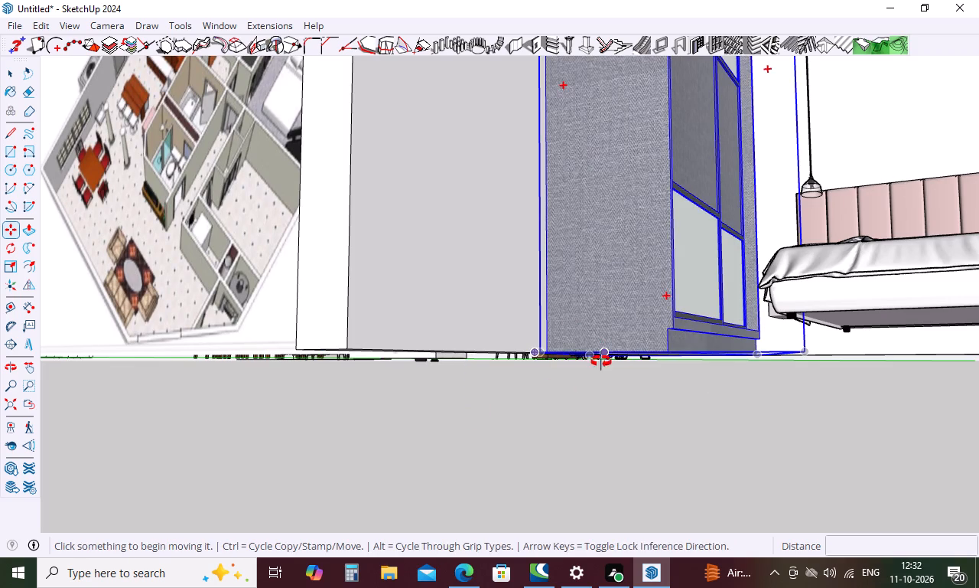
middle_drag(601, 361, 597, 480)
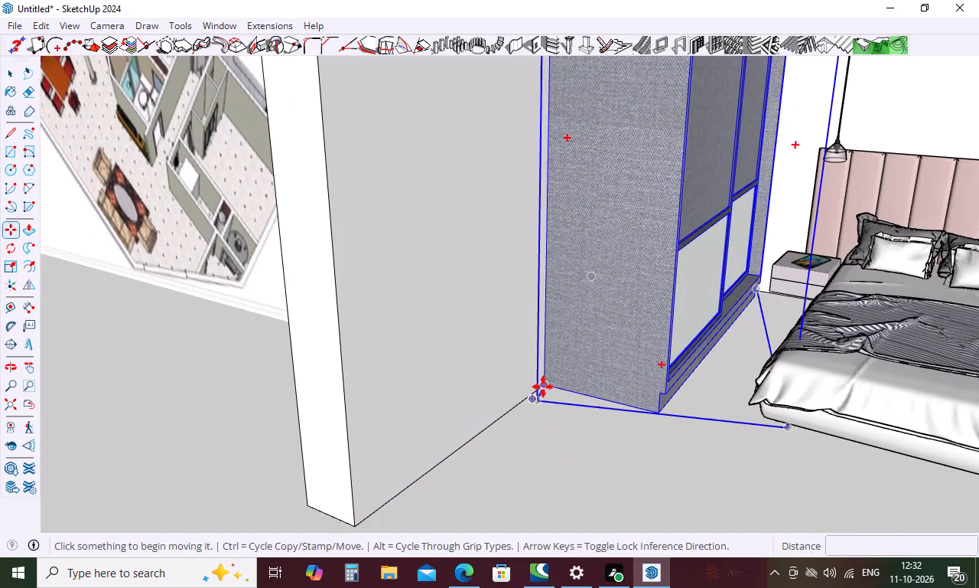
click(543, 385)
click(499, 413)
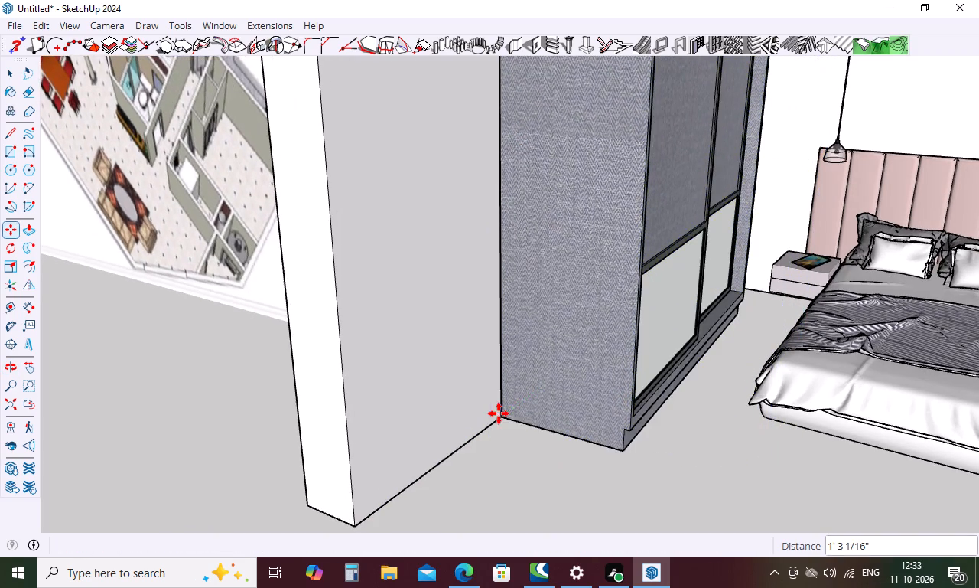
scroll(669, 333, down, 15)
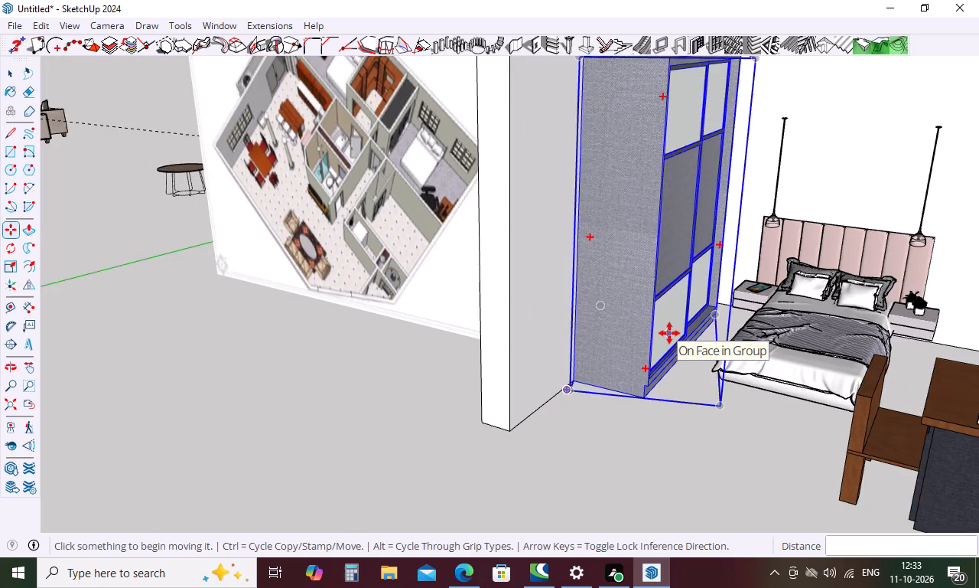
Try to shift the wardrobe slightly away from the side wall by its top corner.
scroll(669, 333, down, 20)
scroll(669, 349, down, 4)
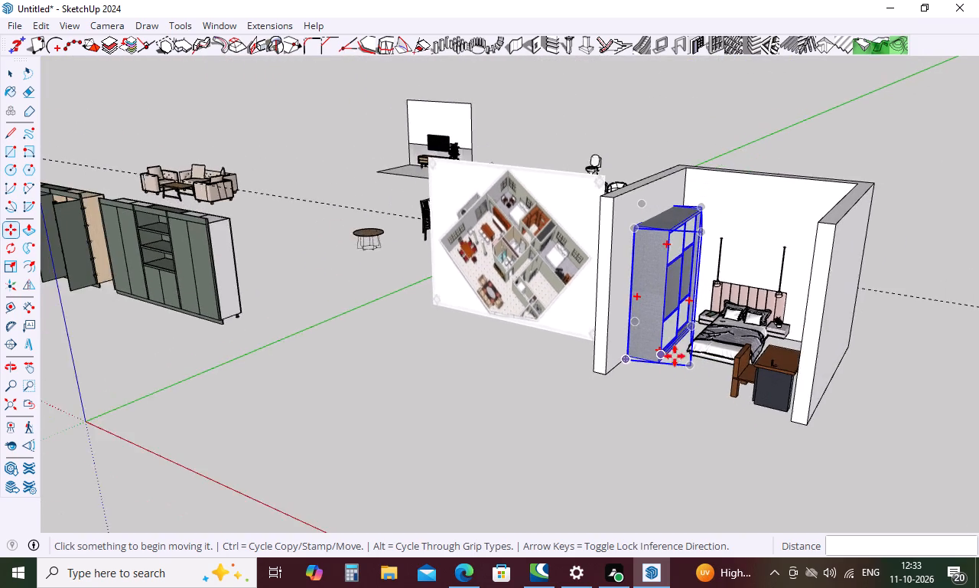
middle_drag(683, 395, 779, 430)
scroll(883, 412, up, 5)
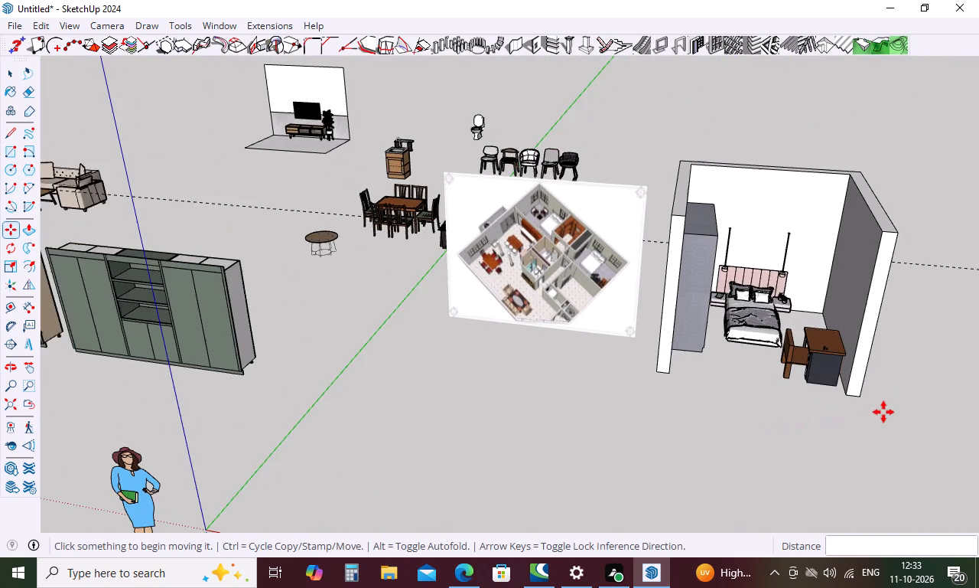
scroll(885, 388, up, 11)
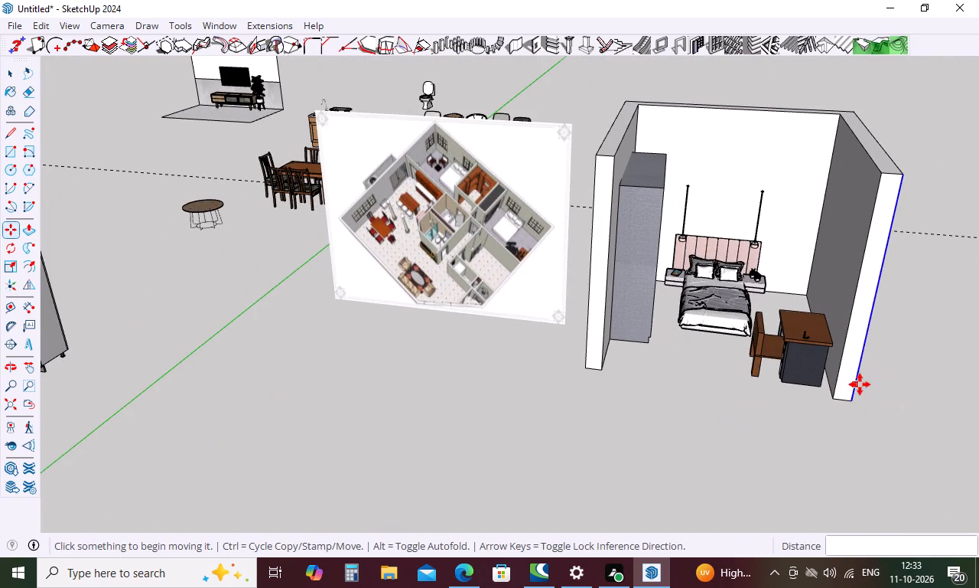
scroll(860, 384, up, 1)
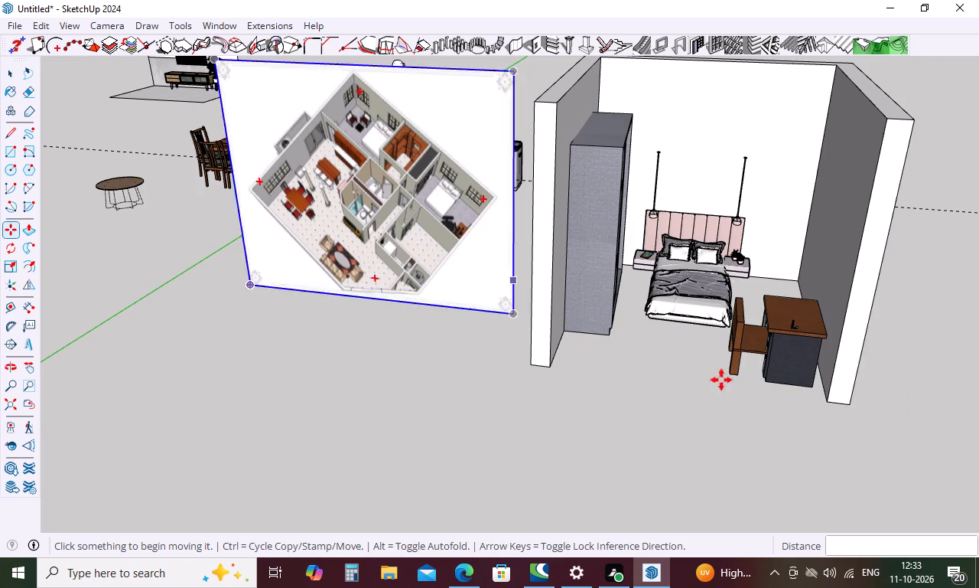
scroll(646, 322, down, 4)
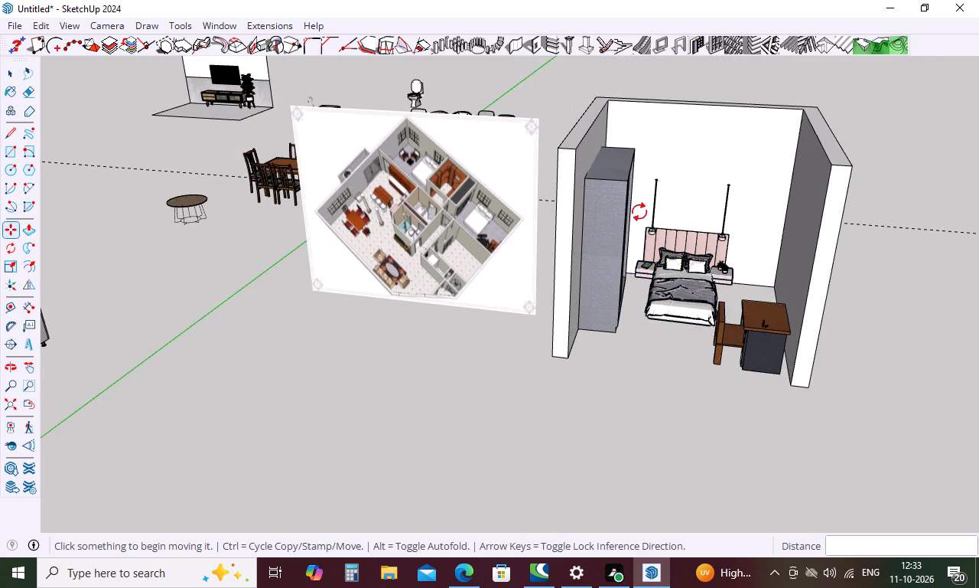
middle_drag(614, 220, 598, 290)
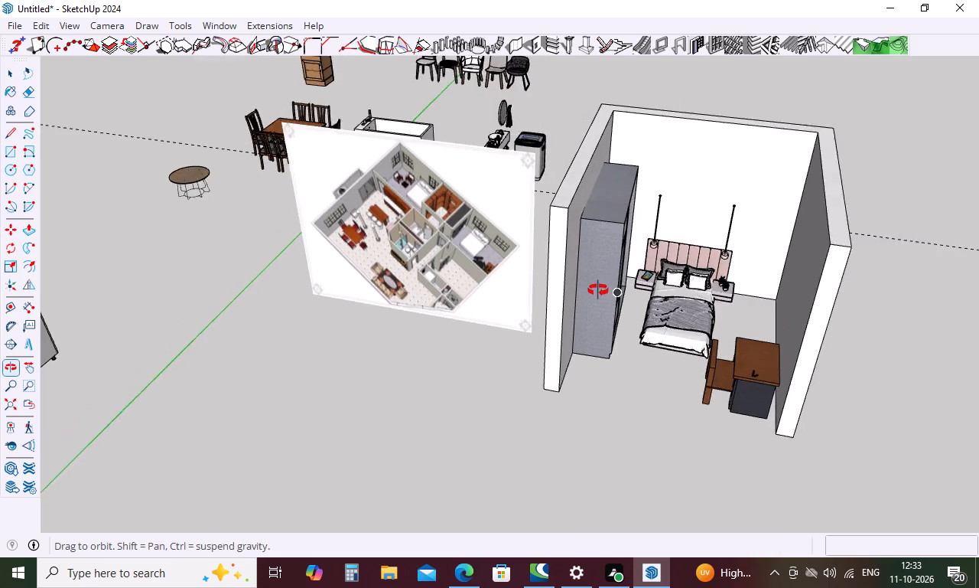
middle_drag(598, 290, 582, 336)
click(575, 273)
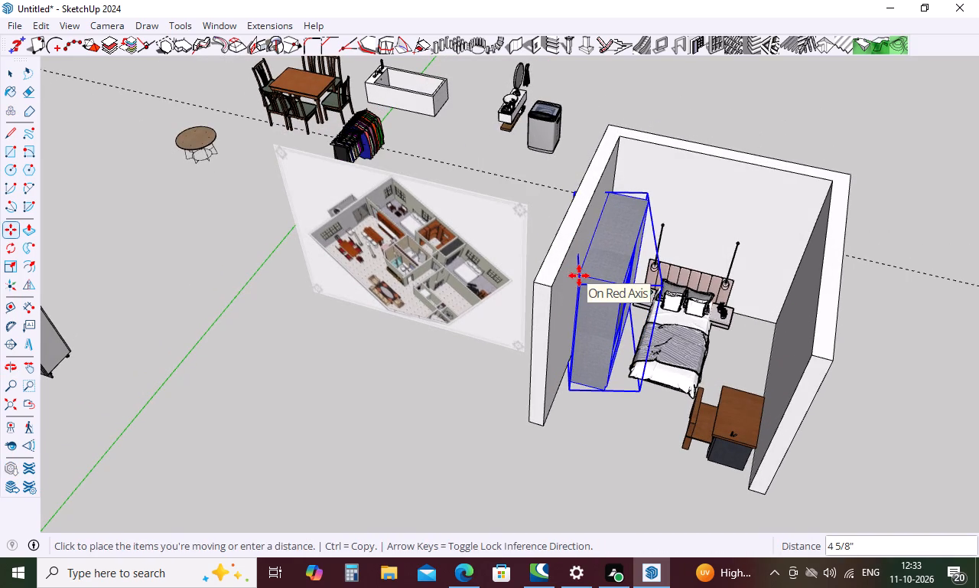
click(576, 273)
Examine the bedroom from all sides, checking the wardrobe, bed and desk placement against the walls and the floor plan image.
middle_drag(664, 269, 658, 279)
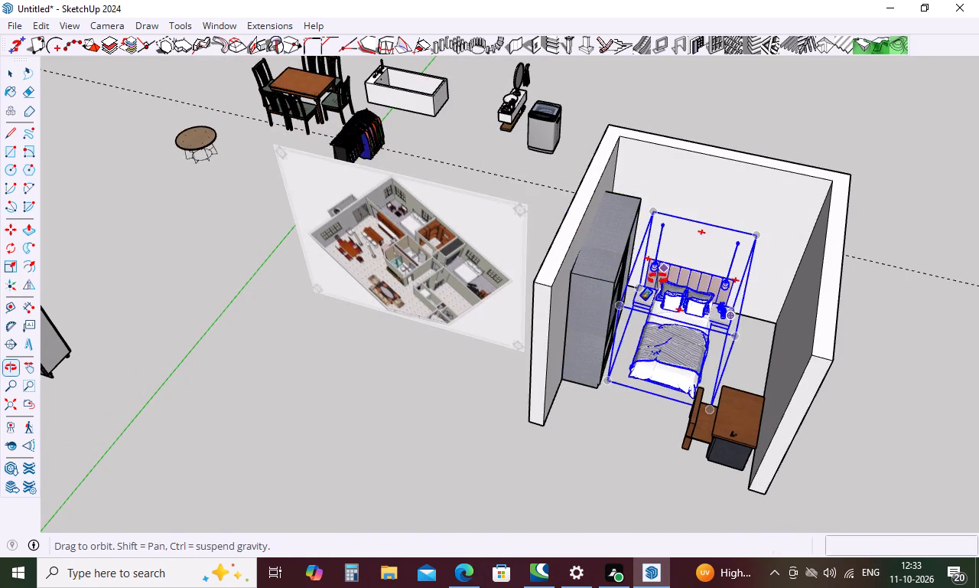
middle_drag(658, 279, 476, 209)
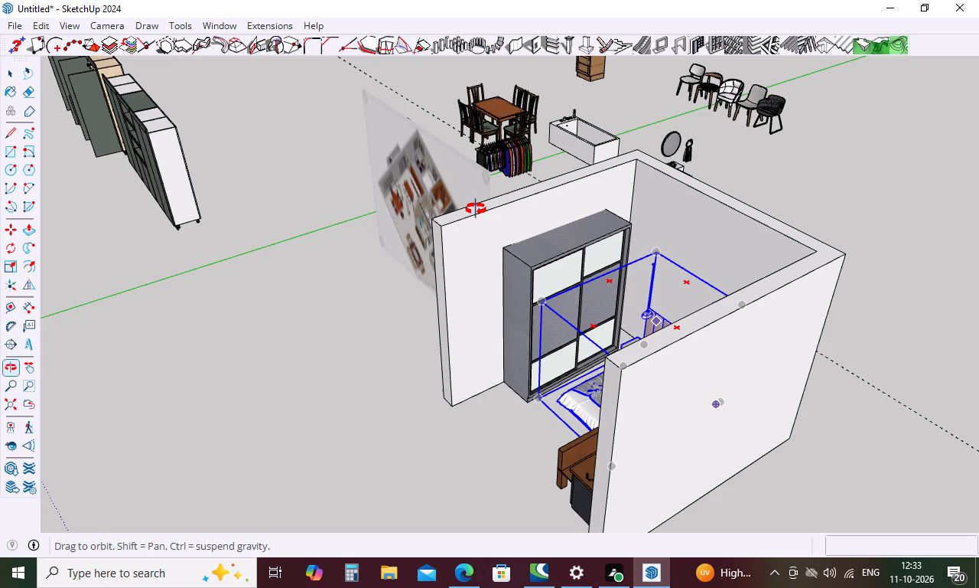
middle_drag(476, 209, 474, 188)
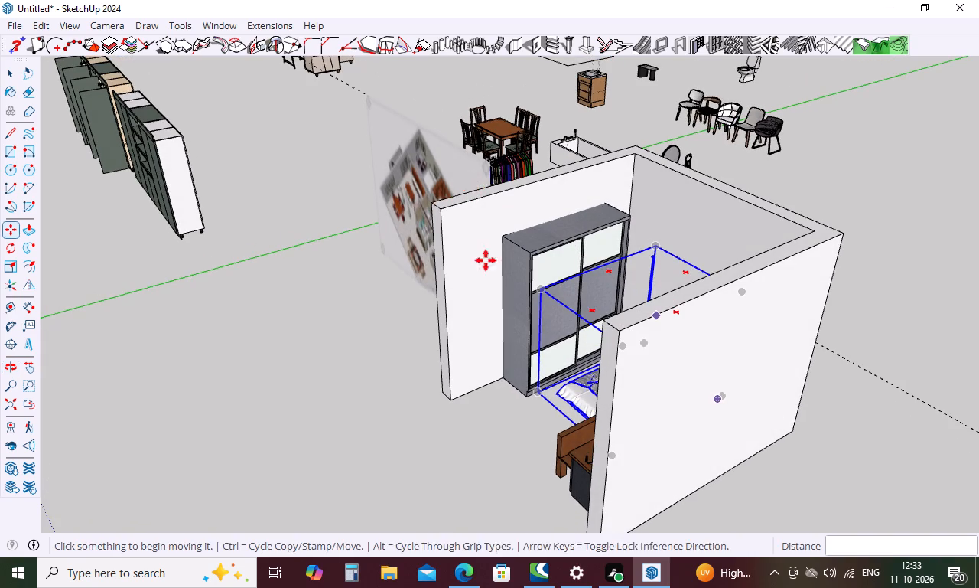
scroll(520, 374, up, 4)
middle_drag(519, 354, 756, 382)
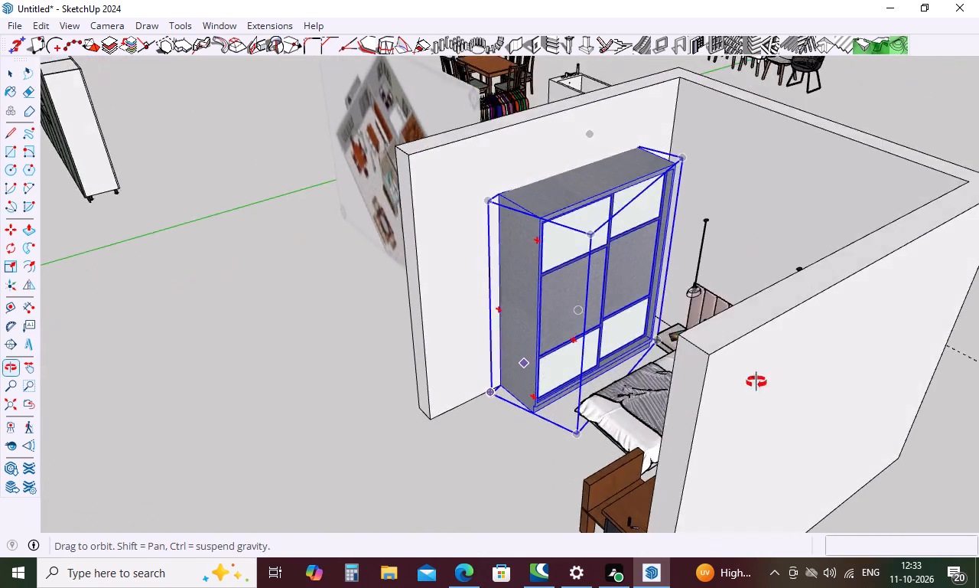
middle_drag(756, 382, 898, 149)
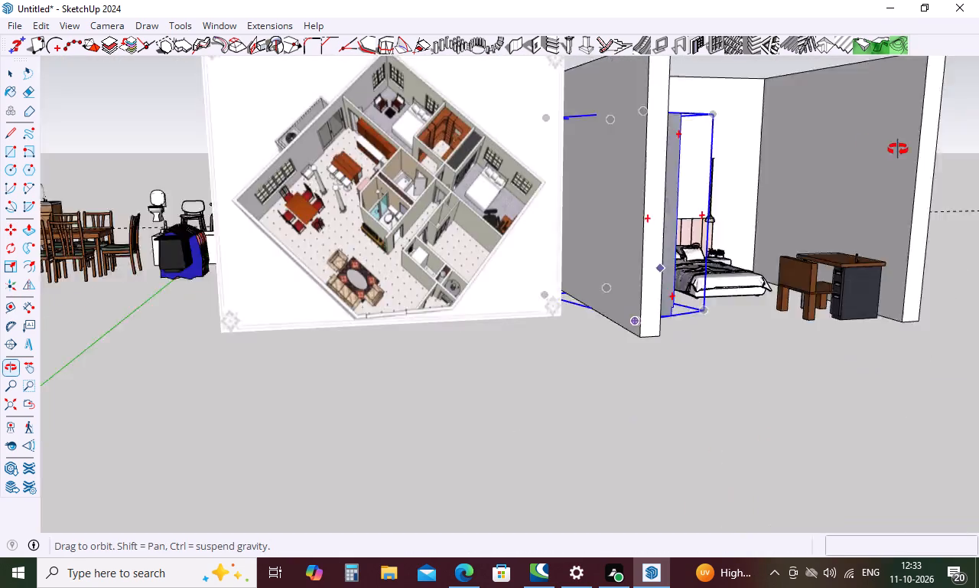
middle_drag(898, 149, 472, 453)
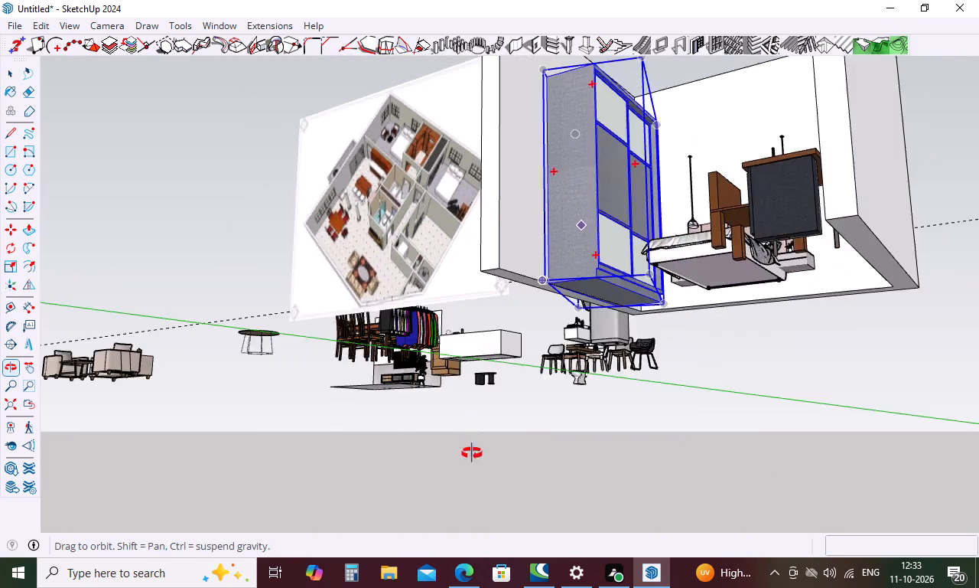
middle_drag(472, 453, 694, 416)
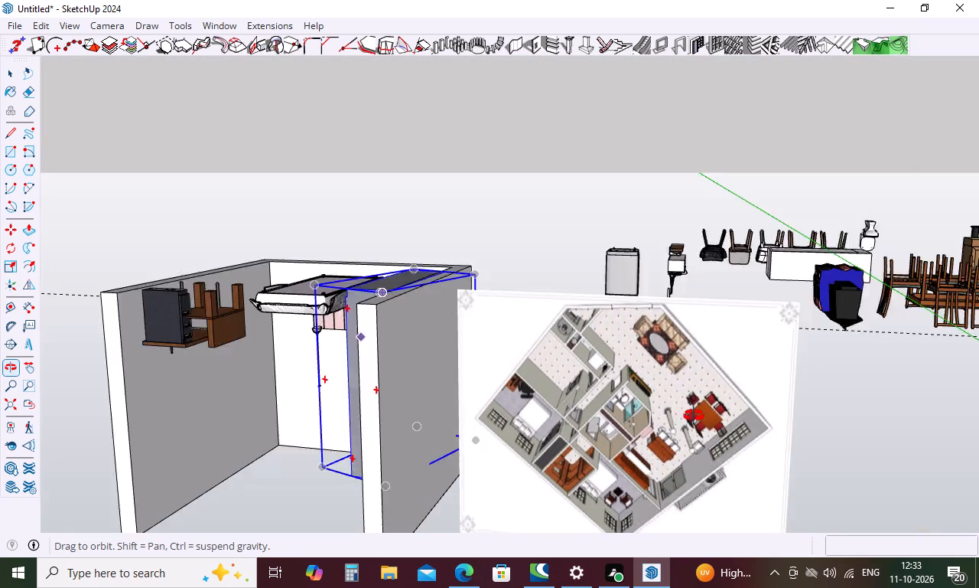
middle_drag(694, 416, 581, 390)
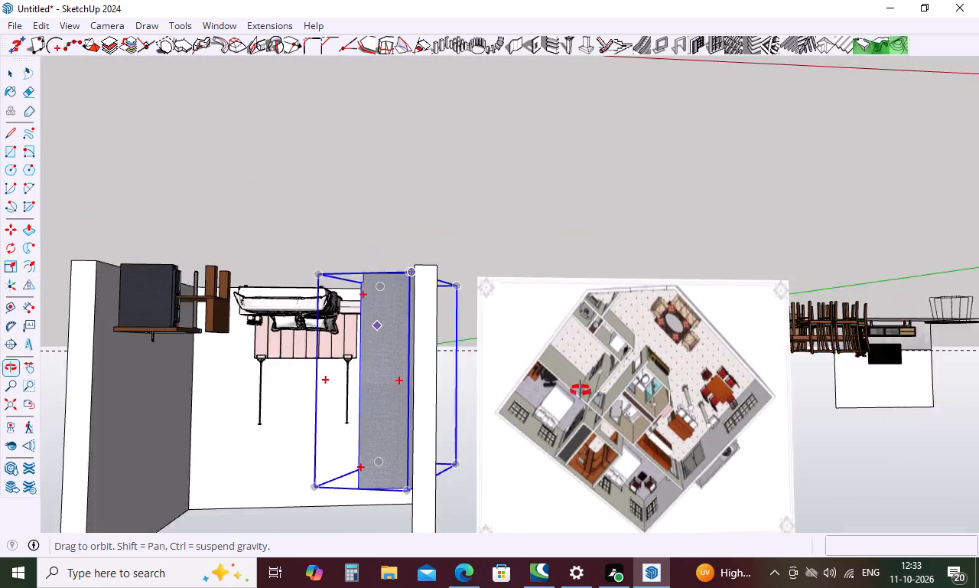
middle_drag(581, 390, 652, 145)
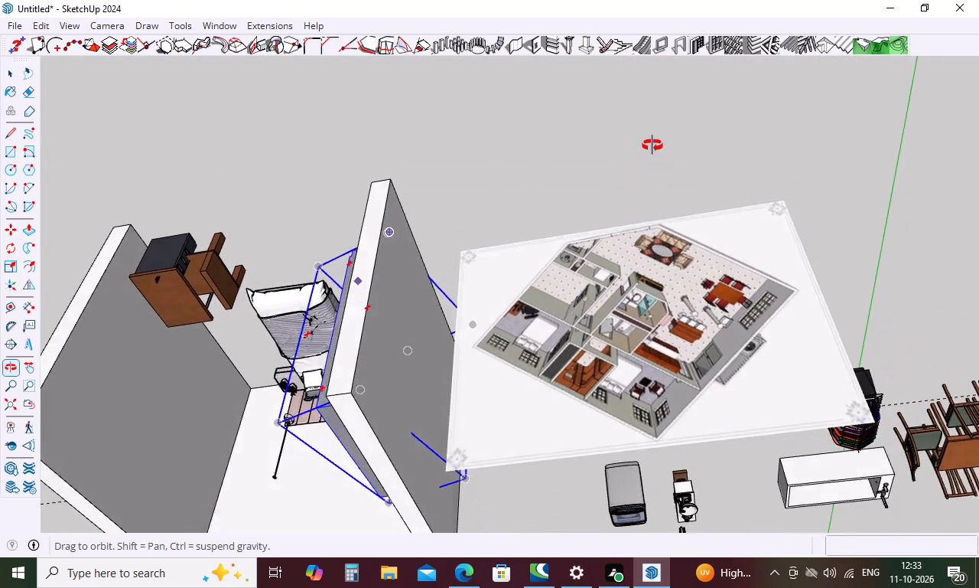
middle_drag(652, 145, 650, 104)
middle_drag(554, 410, 591, 37)
middle_drag(482, 412, 489, 351)
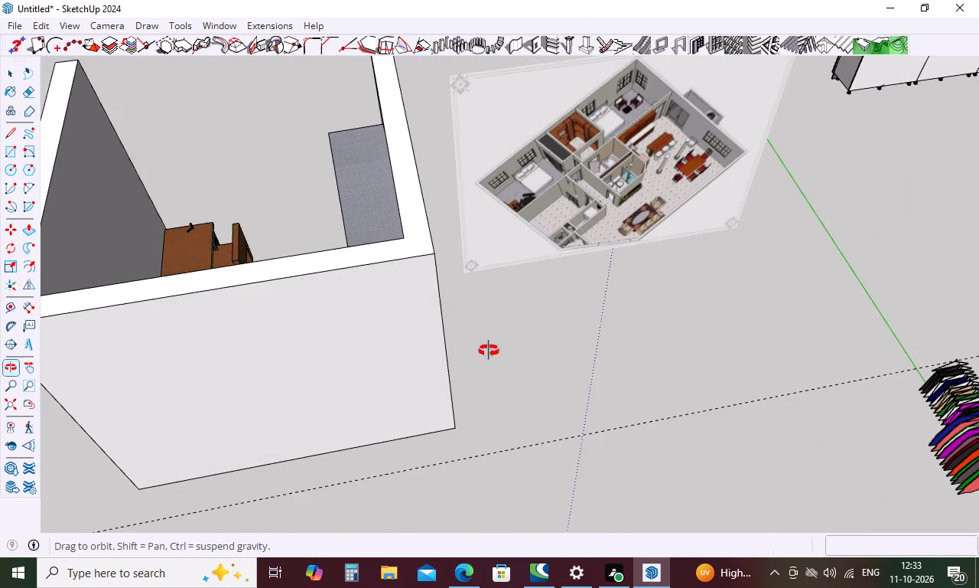
middle_drag(489, 351, 529, 147)
middle_drag(419, 384, 815, 397)
scroll(684, 407, down, 6)
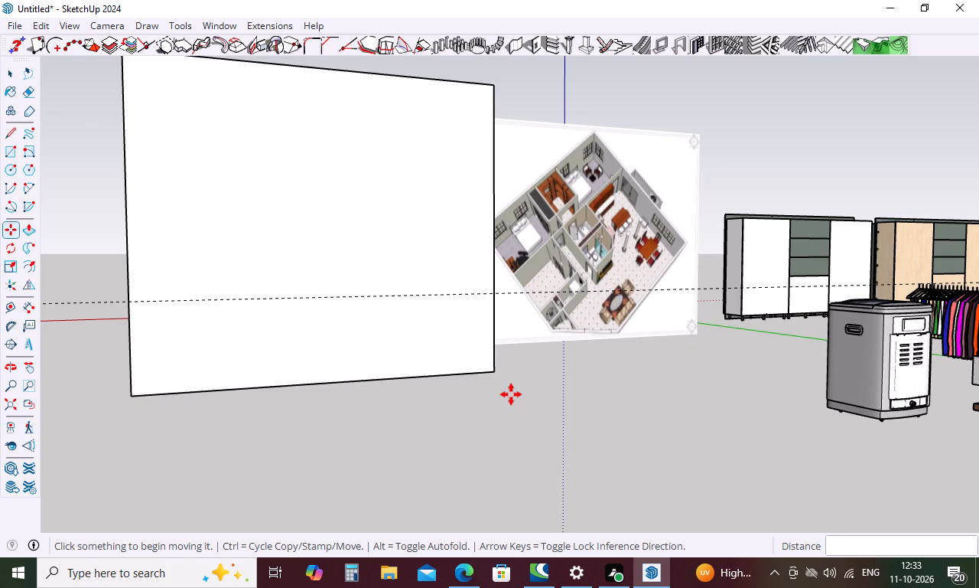
scroll(381, 327, down, 5)
middle_drag(389, 352, 405, 386)
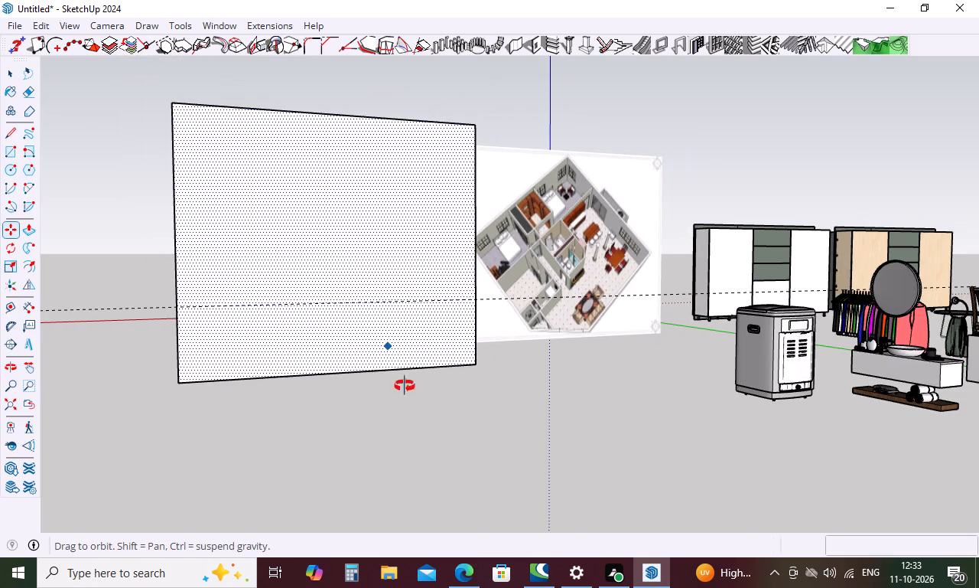
middle_drag(405, 386, 789, 431)
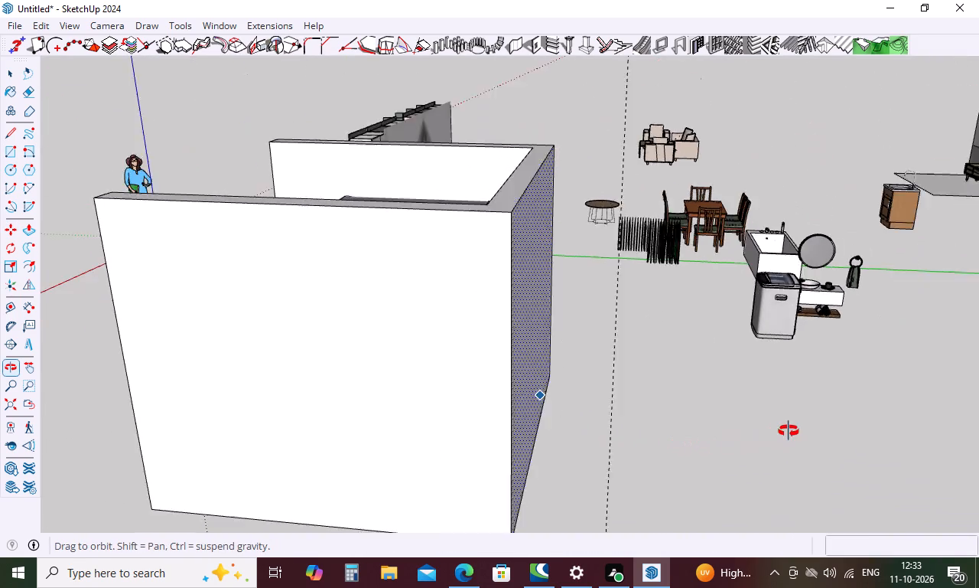
middle_drag(789, 431, 908, 391)
scroll(657, 376, down, 6)
middle_drag(577, 517, 667, 518)
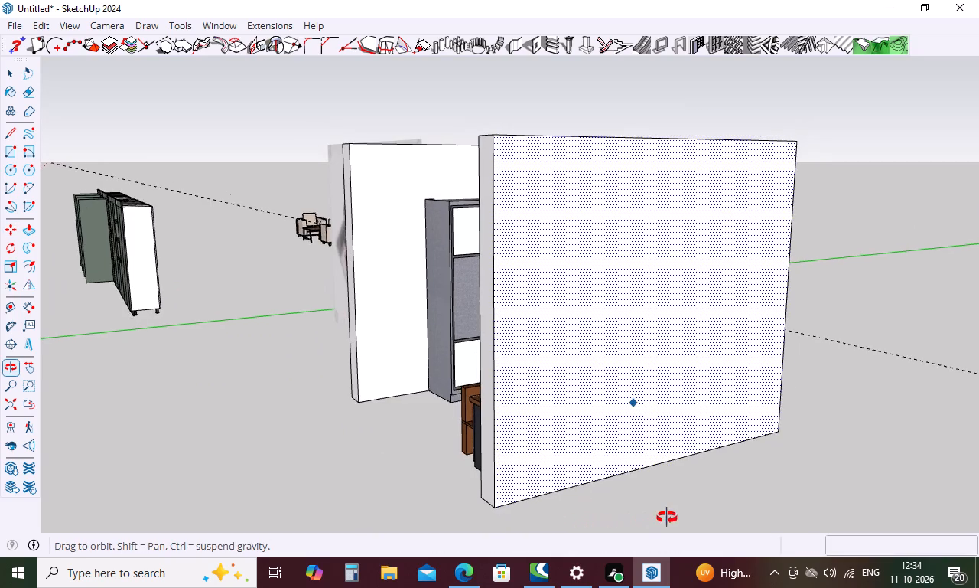
middle_drag(667, 518, 821, 555)
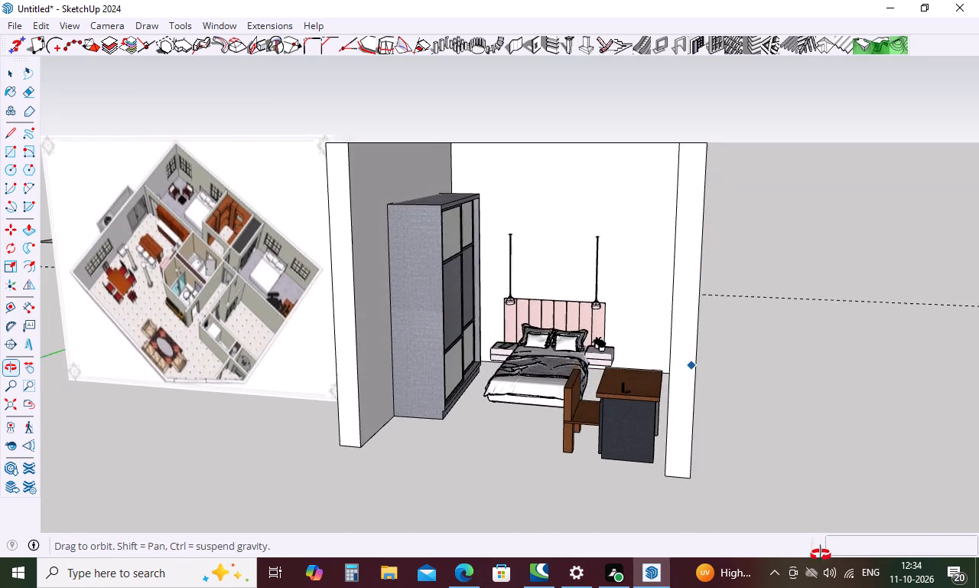
middle_drag(821, 555, 815, 586)
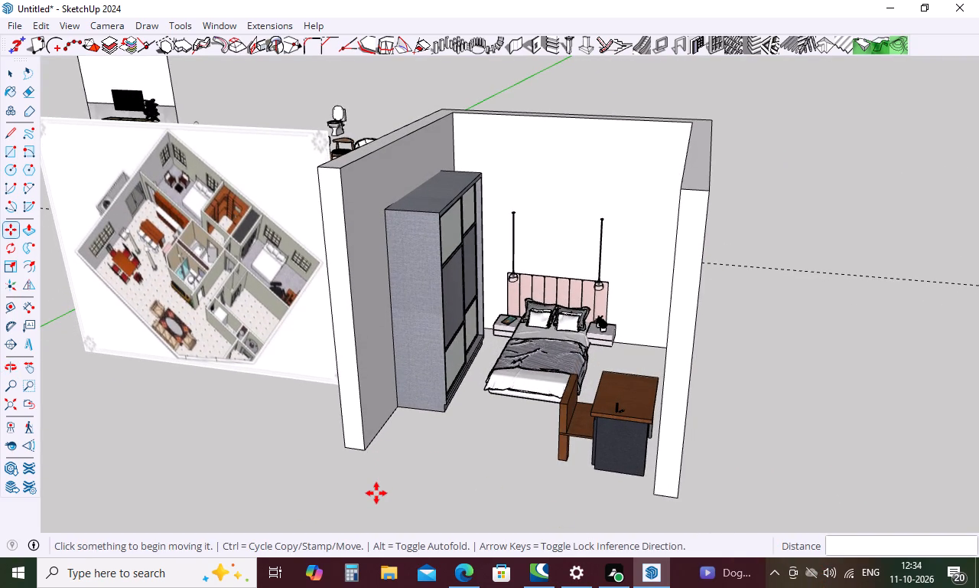
scroll(387, 464, down, 4)
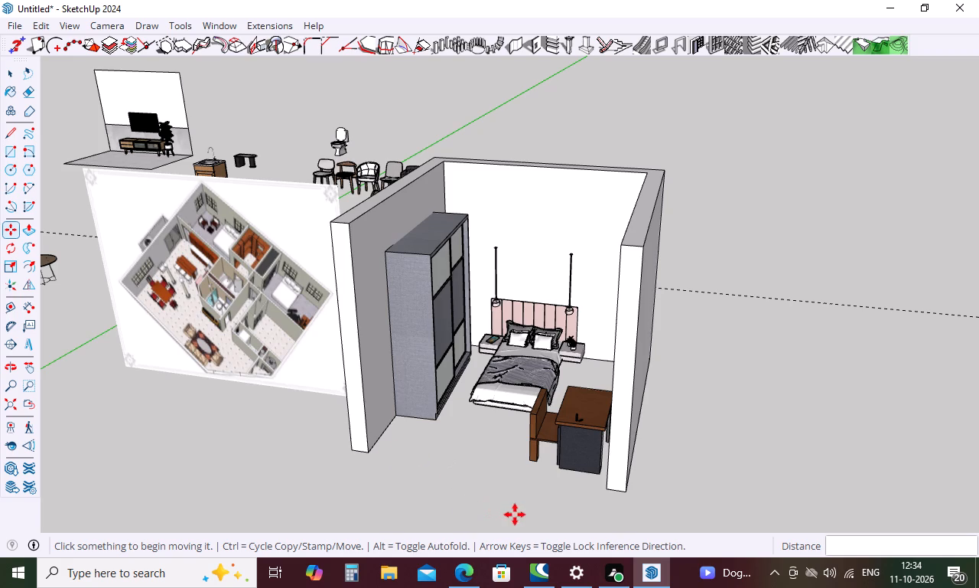
Draw a 10' line across the bedroom's open side between the side walls' inner bottom corners to close the floor face.
middle_drag(535, 516, 669, 449)
key(Escape)
key(l)
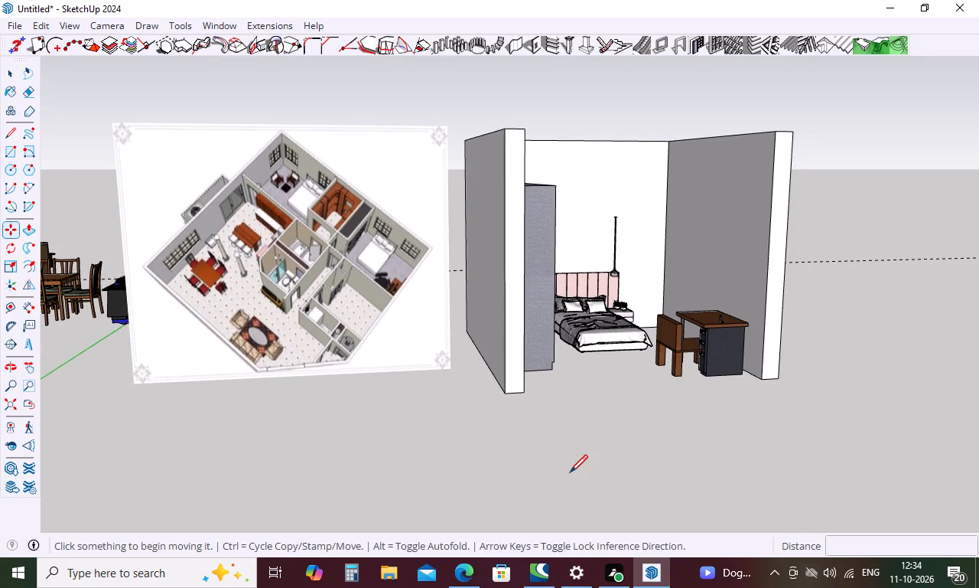
click(522, 396)
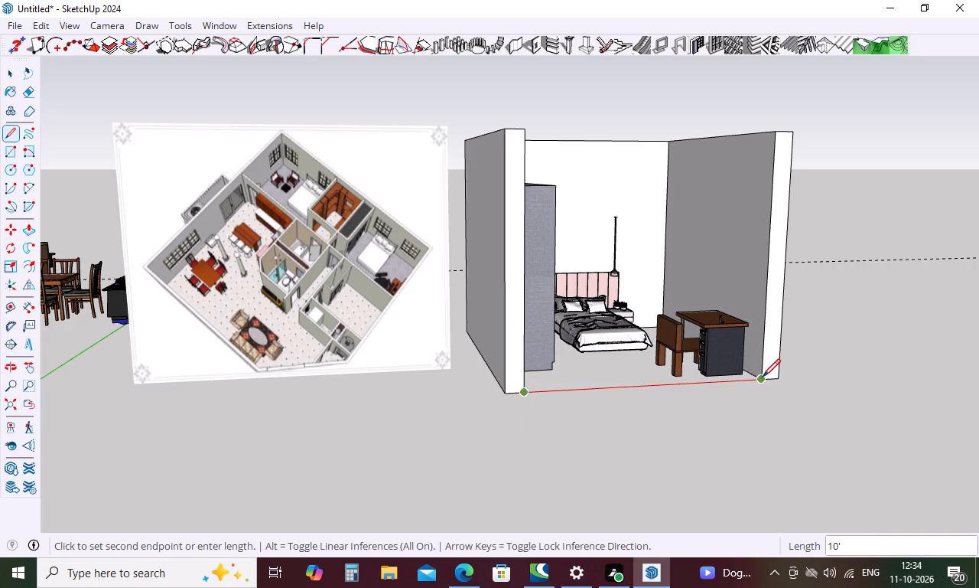
click(763, 377)
Place a guide line 9" inside the bedroom floor, parallel to the floor's edge along the open side.
middle_drag(562, 333, 542, 488)
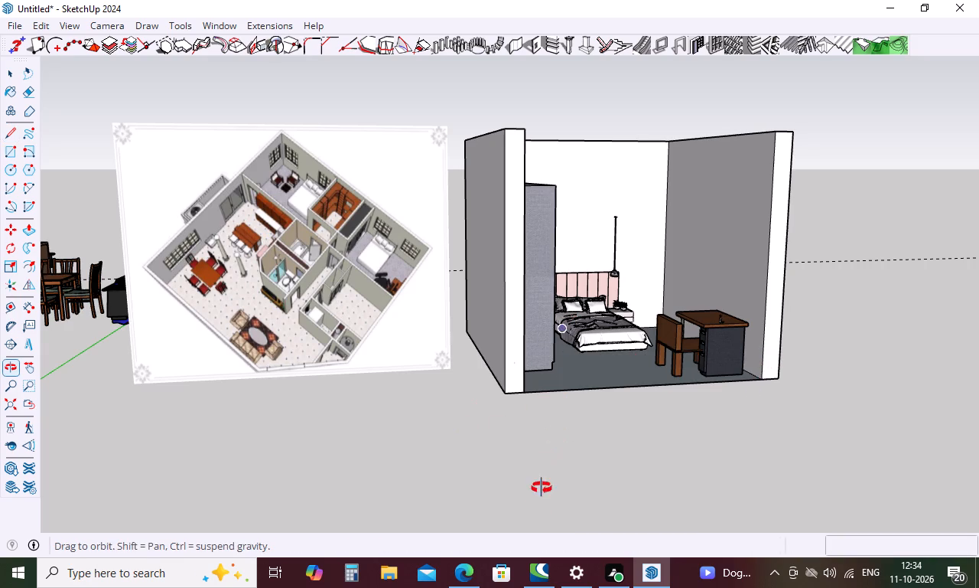
middle_drag(542, 488, 520, 549)
scroll(547, 305, down, 4)
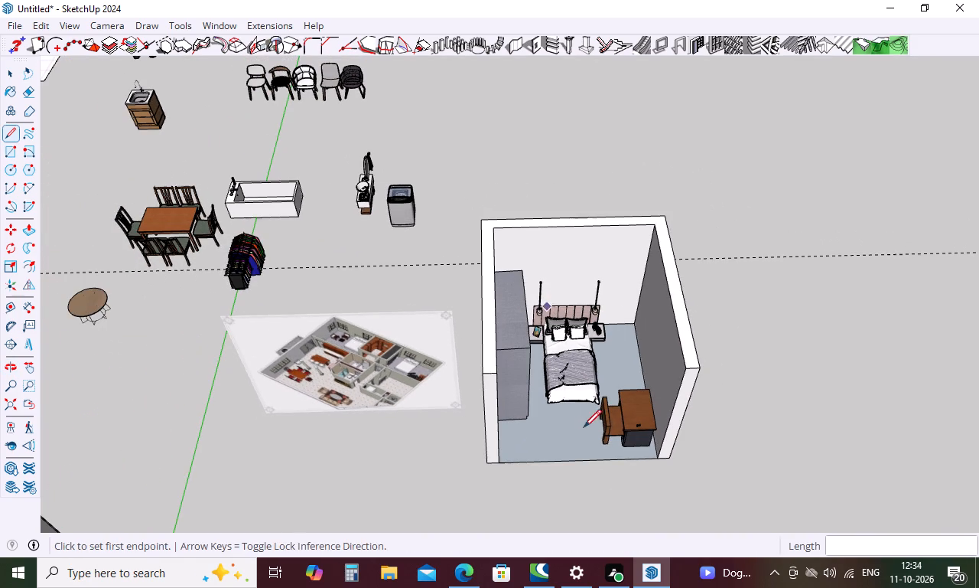
scroll(600, 468, up, 9)
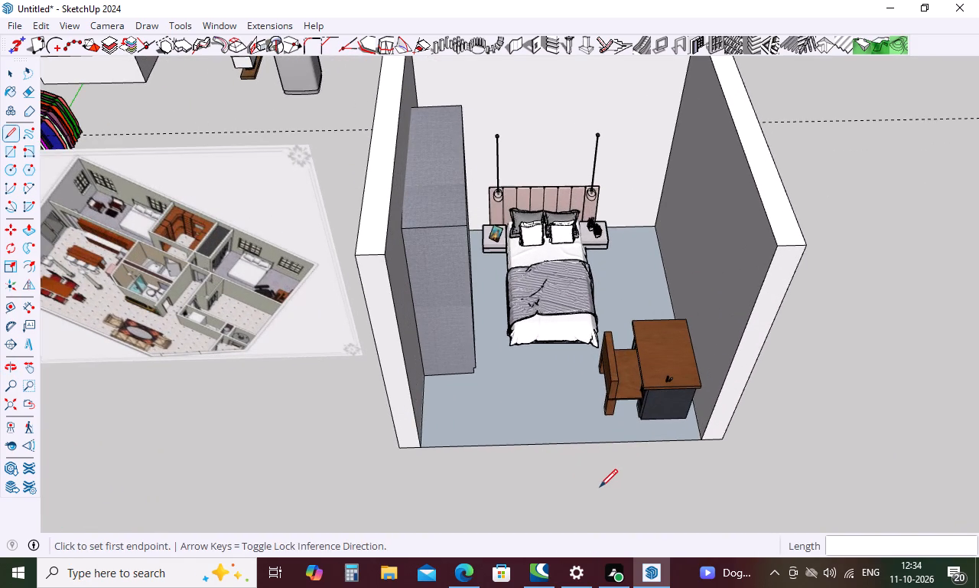
key(Escape)
key(t)
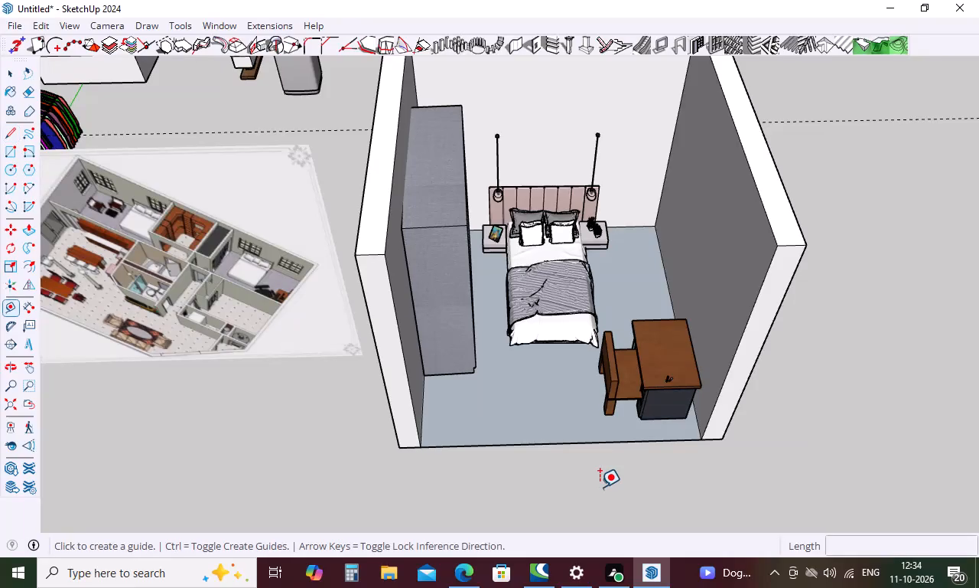
click(550, 440)
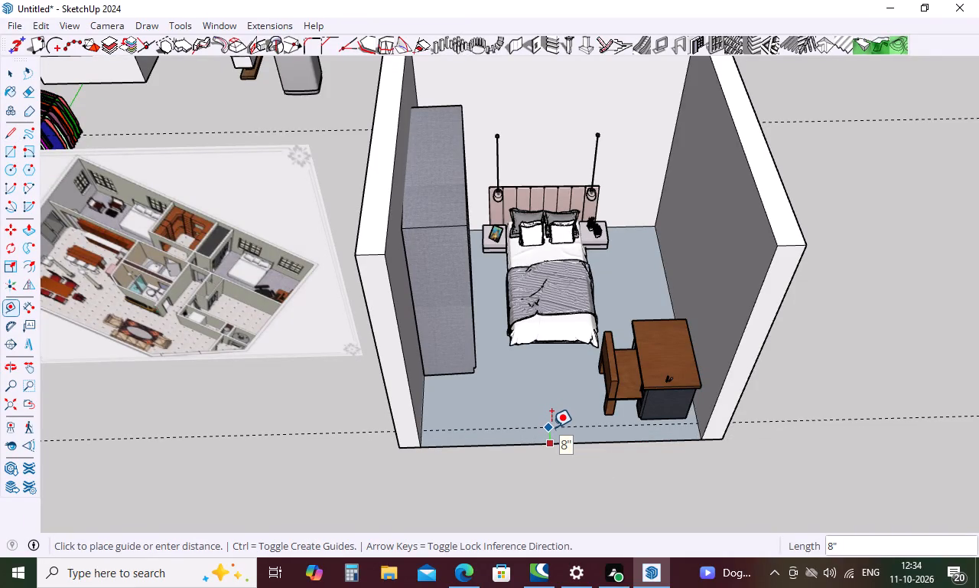
key(9)
key(Return)
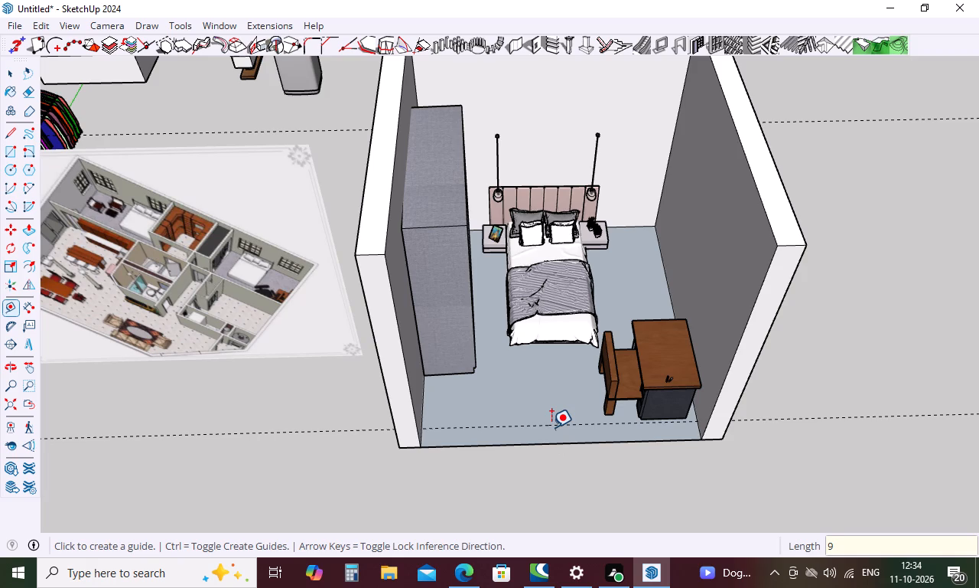
Draw a 10' line along the guide across the bedroom floor, from one side wall to the other.
key(p)
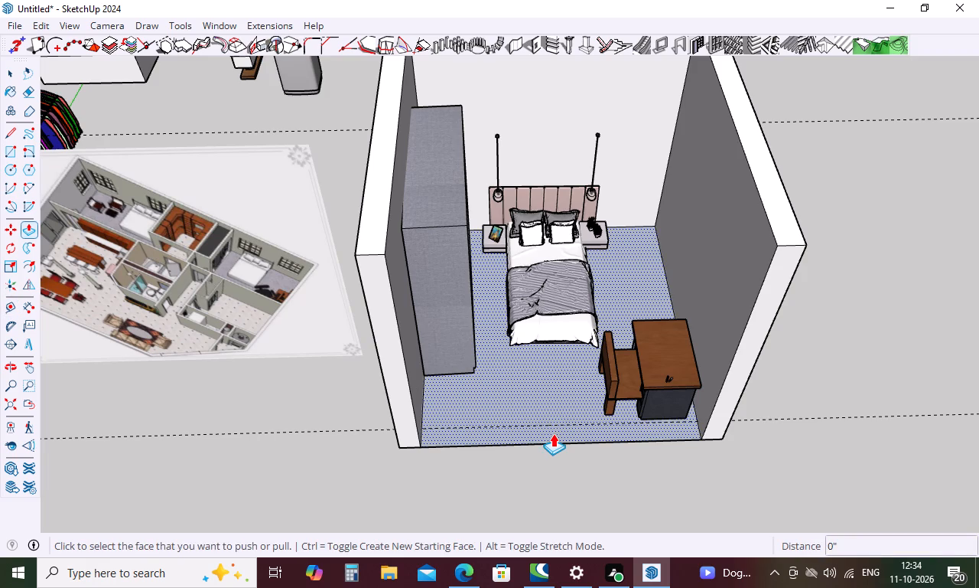
key(Escape)
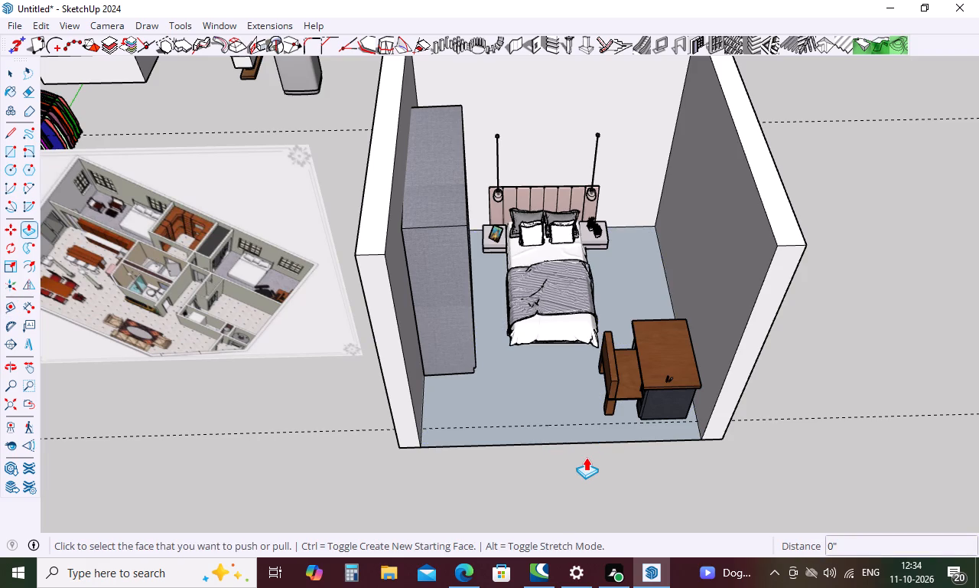
key(l)
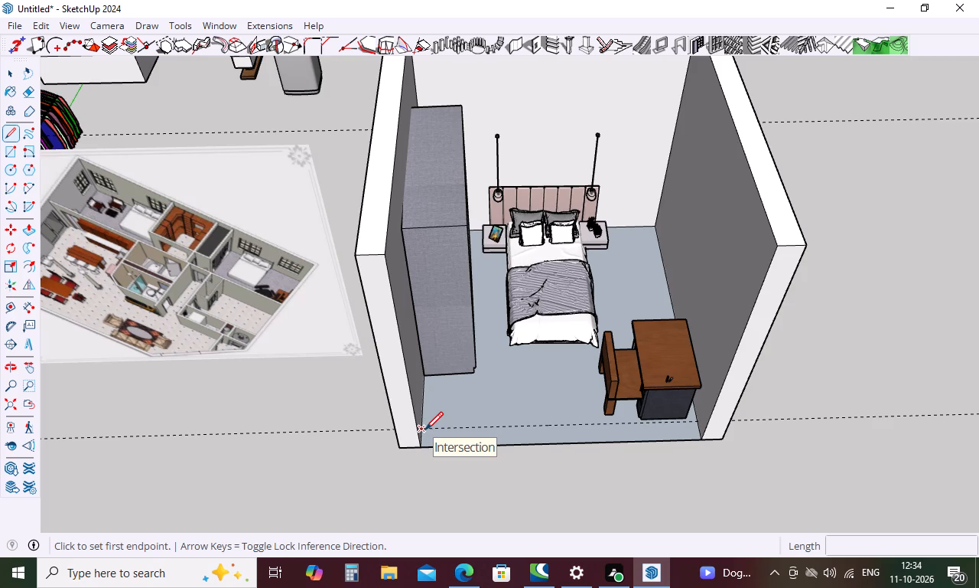
click(425, 430)
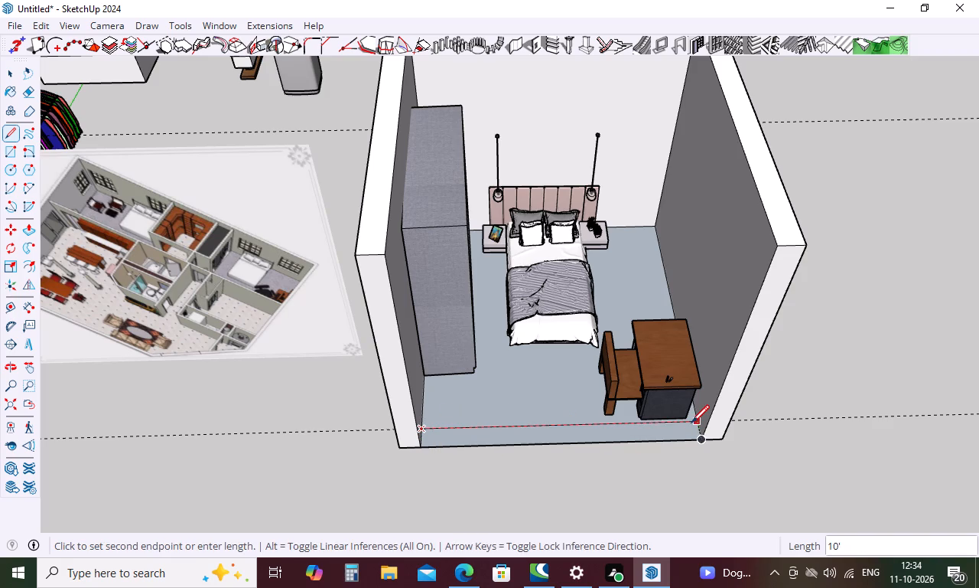
click(691, 423)
key(space)
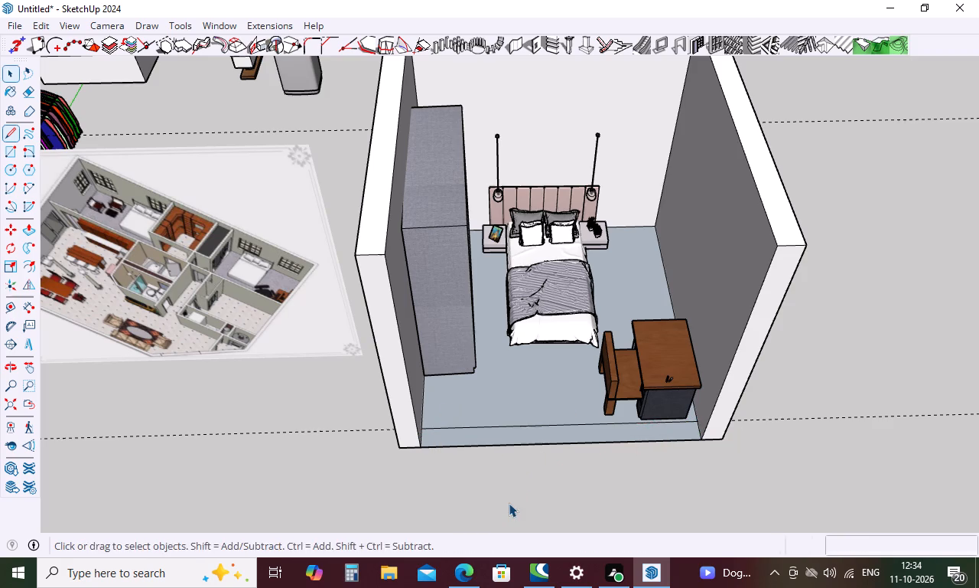
Push/Pull the narrow floor strip at the open side up 10' to the top of the side walls.
text(p)
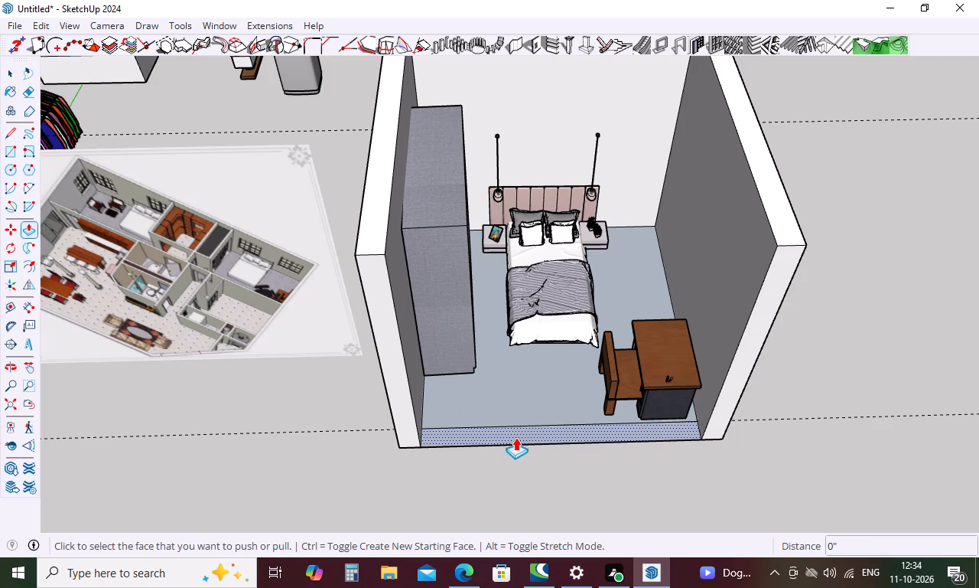
click(516, 437)
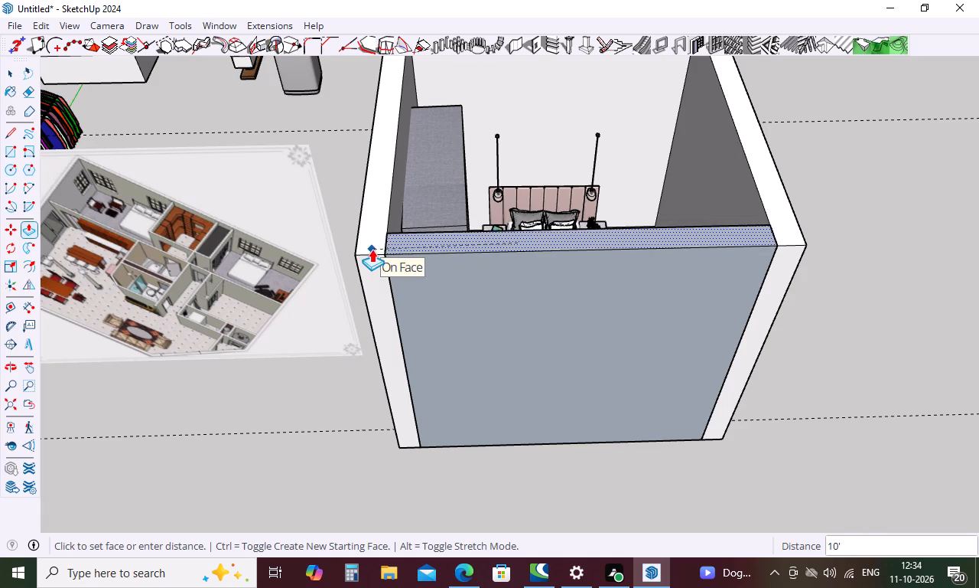
click(372, 249)
key(space)
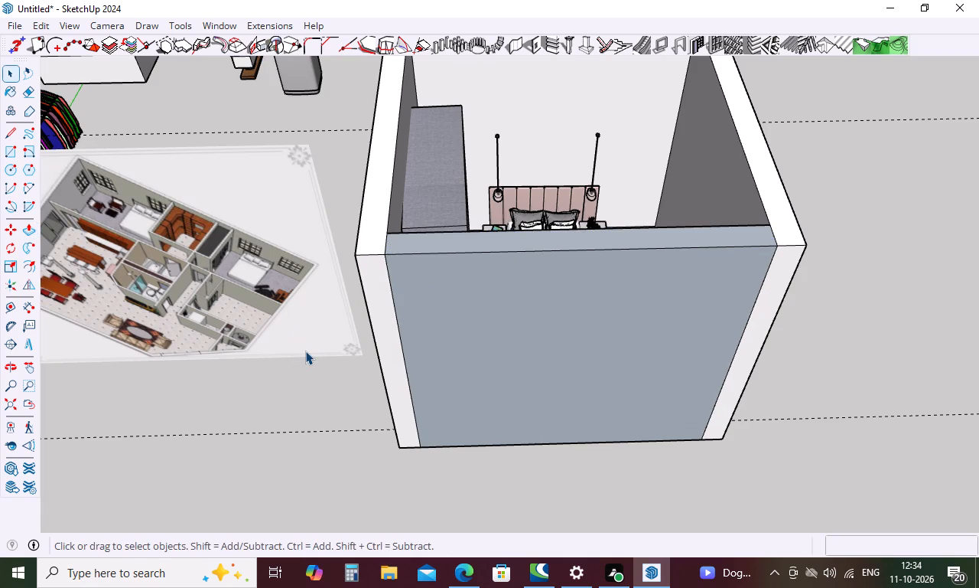
Reverse the outer face and the top face of the new fourth wall.
triple_click(480, 354)
click(480, 354)
right_click(481, 351)
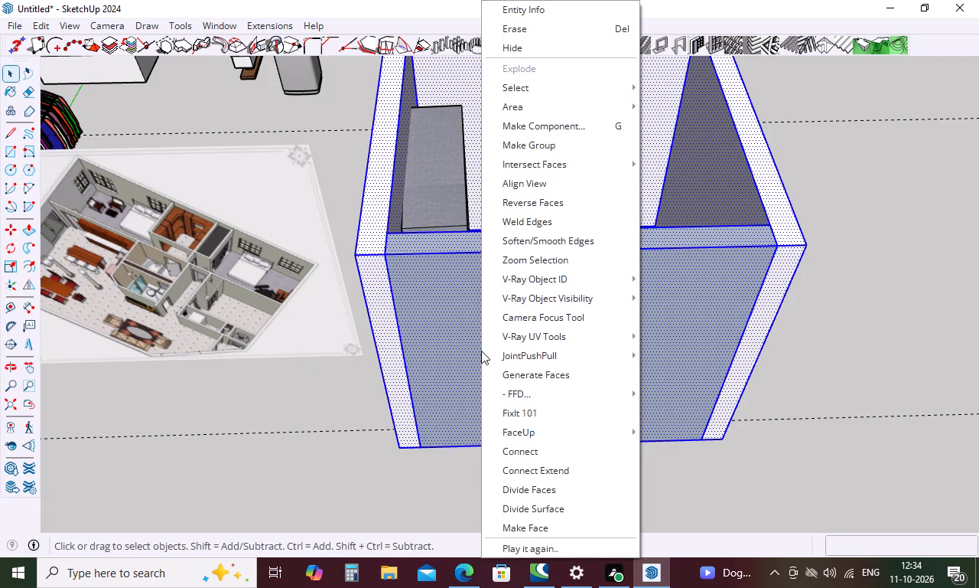
click(171, 464)
click(465, 437)
click(465, 437)
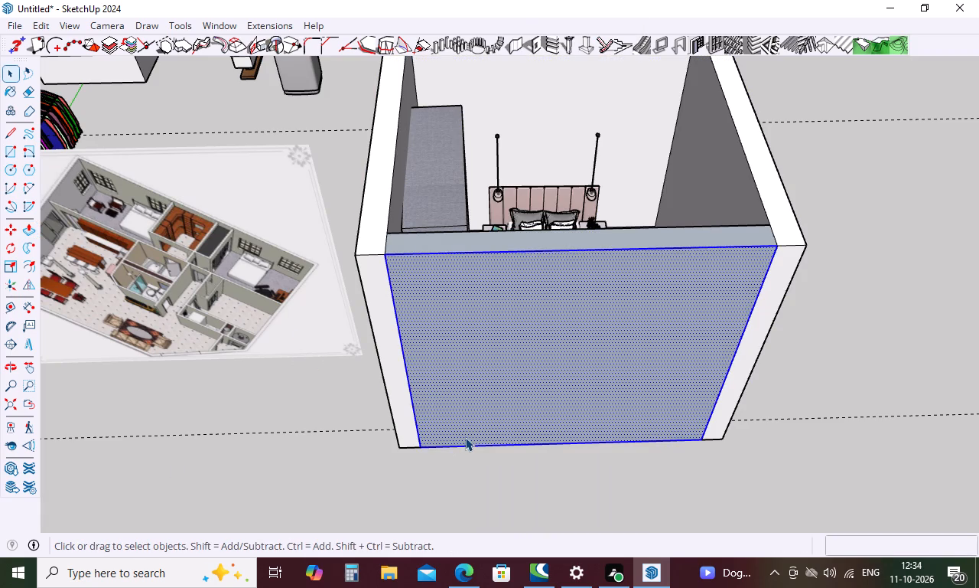
right_click(465, 437)
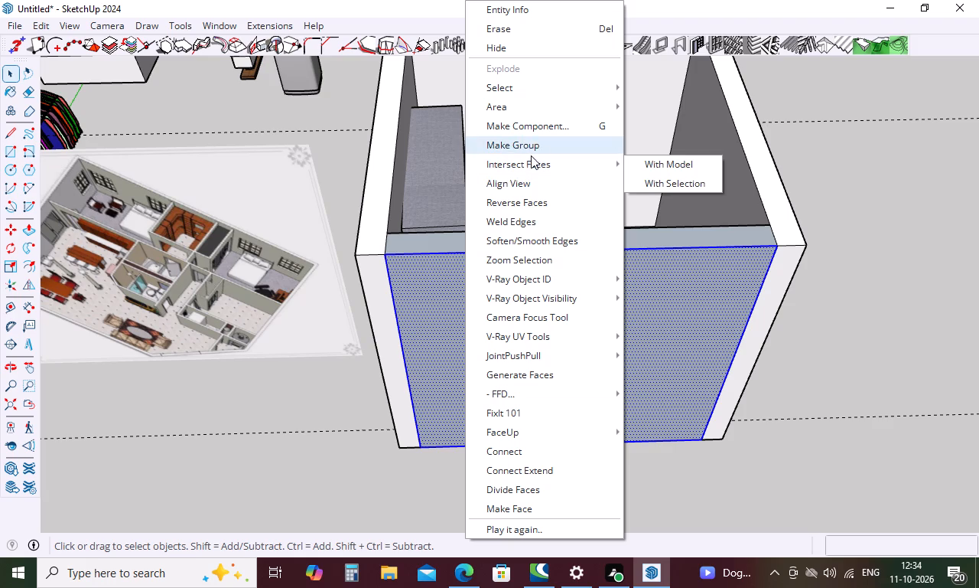
click(520, 201)
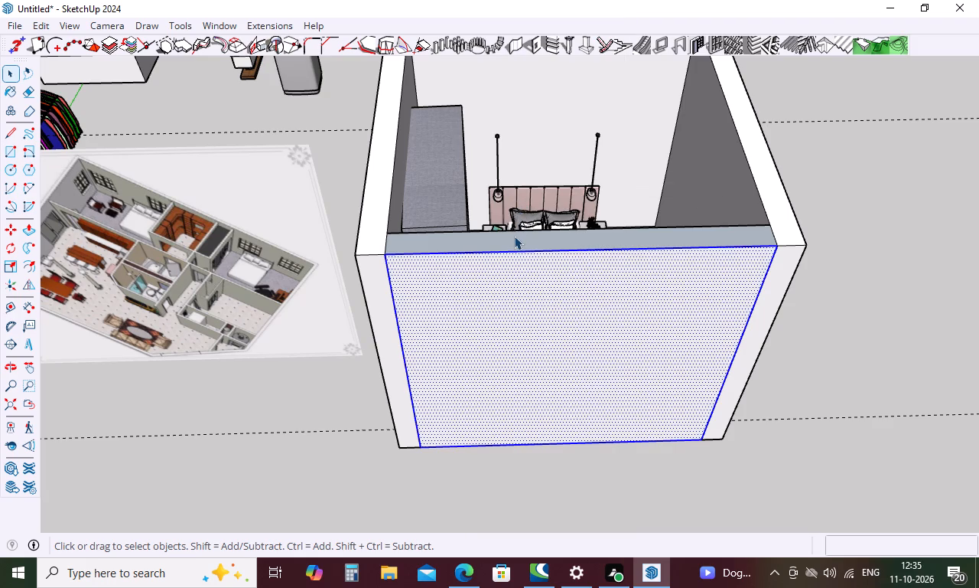
click(512, 240)
right_click(512, 240)
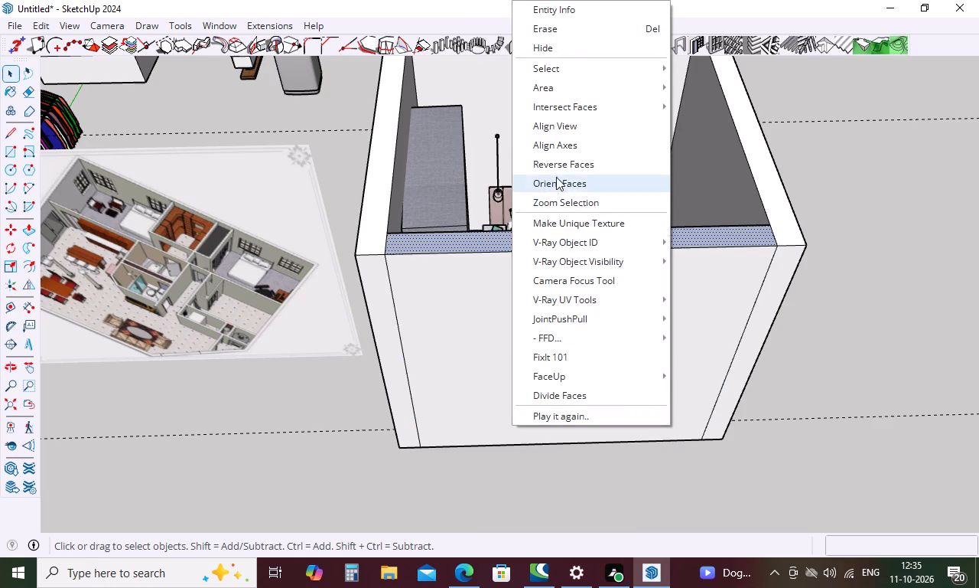
click(563, 166)
Erase the seam edges between the fourth wall and both side walls, on the outer face and along the top.
middle_drag(637, 312, 631, 215)
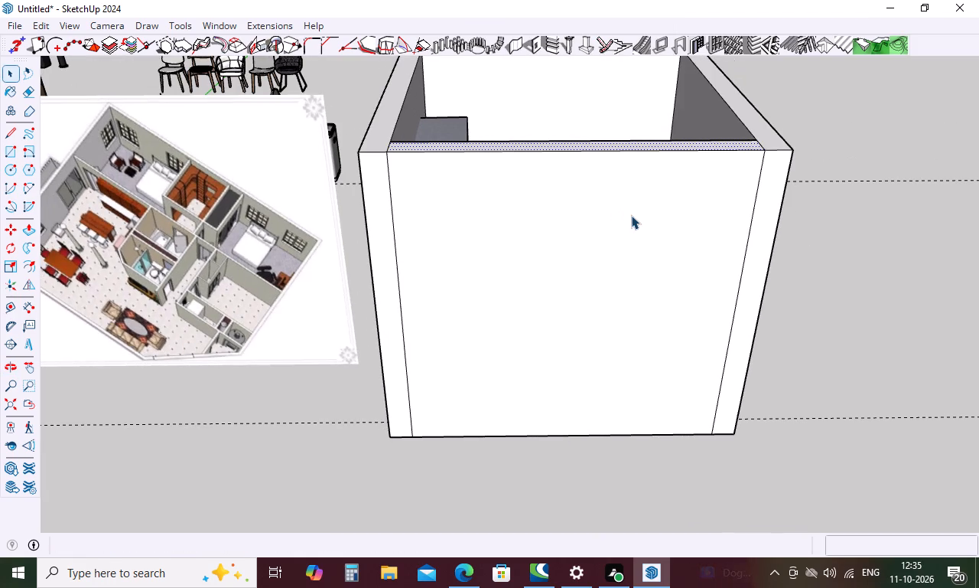
key(Escape)
key(e)
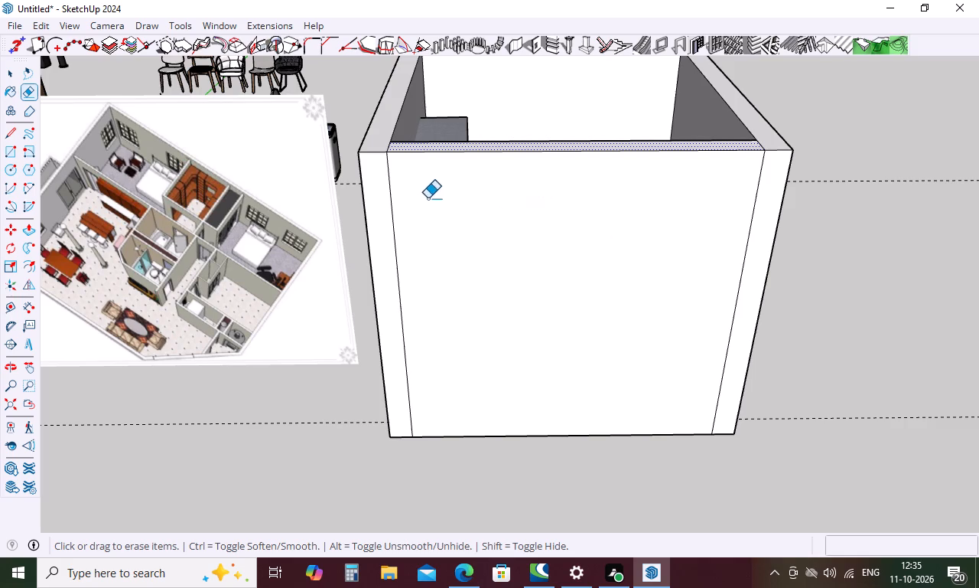
click(387, 171)
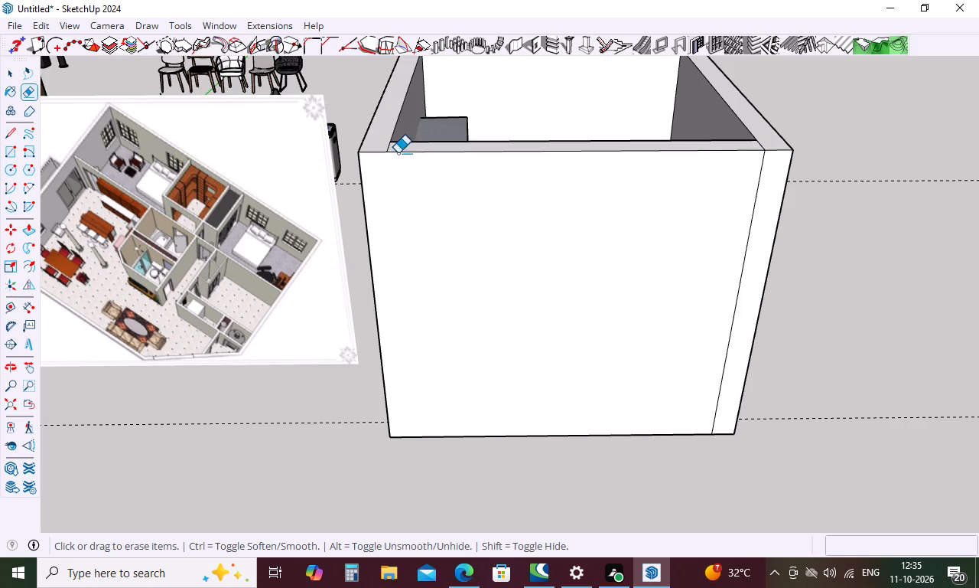
middle_drag(398, 152, 402, 275)
click(382, 240)
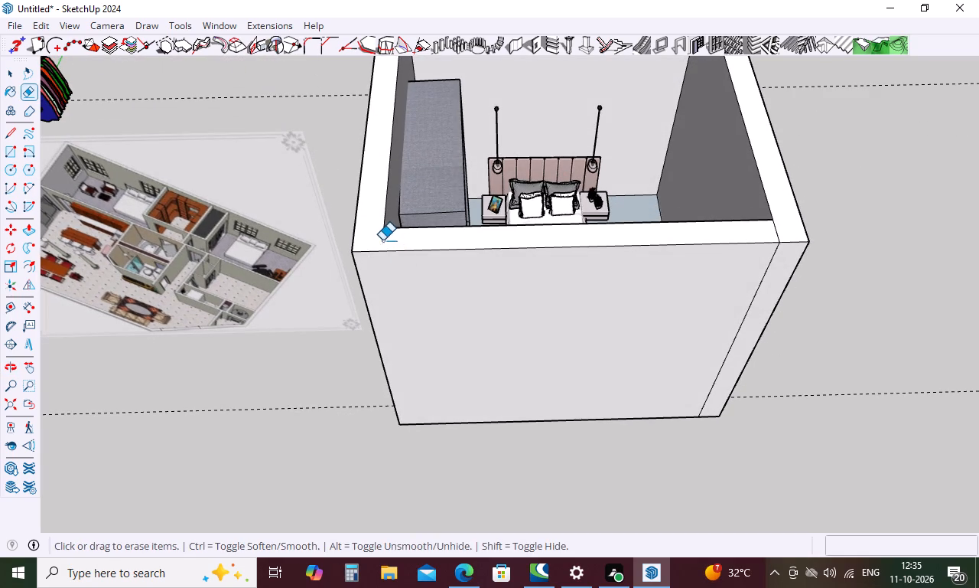
click(772, 266)
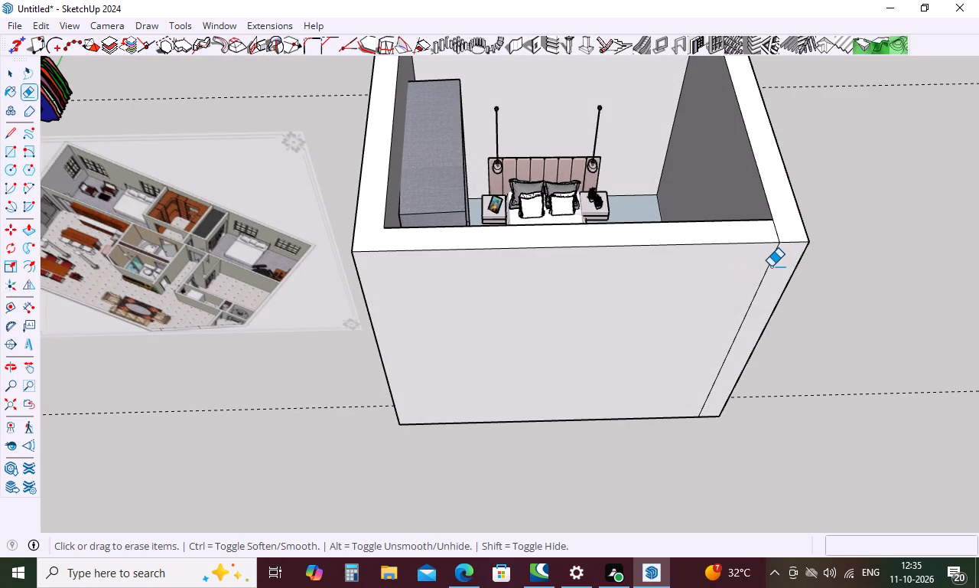
click(771, 263)
click(778, 237)
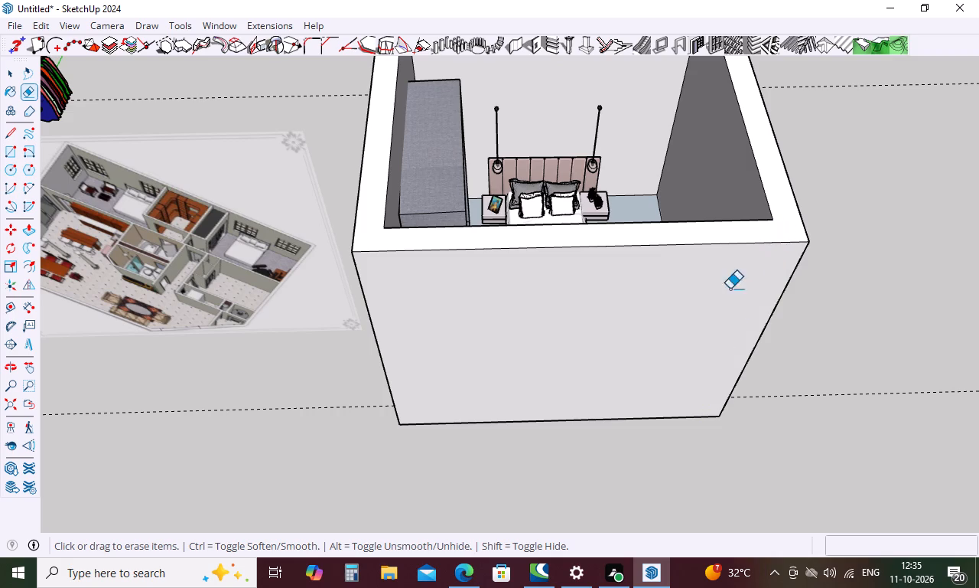
Examine the enclosed bedroom's walls from outside and above, comparing them with the floor plan image.
scroll(695, 332, down, 4)
middle_drag(686, 351, 693, 221)
middle_drag(630, 299, 634, 253)
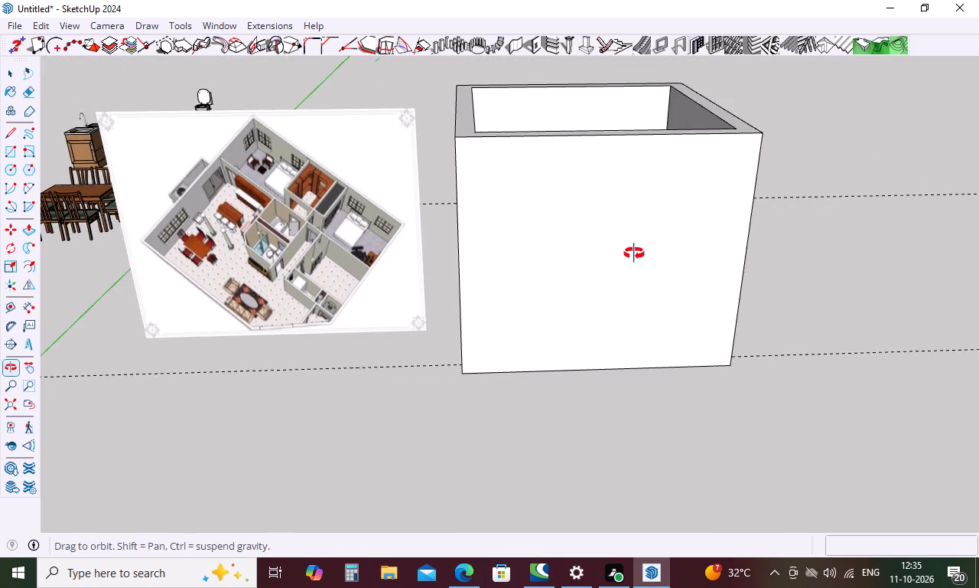
middle_drag(634, 253, 635, 247)
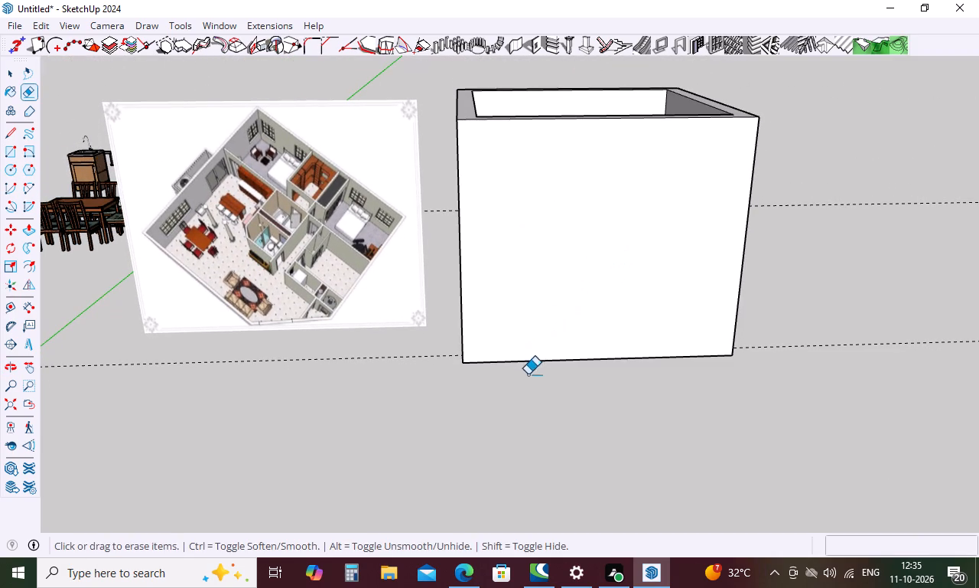
scroll(518, 348, up, 2)
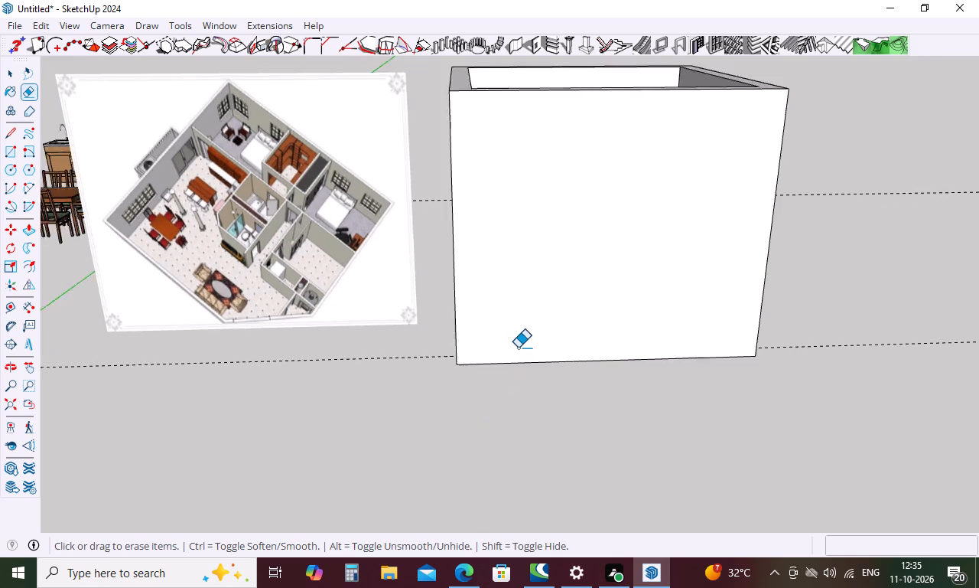
scroll(518, 348, up, 1)
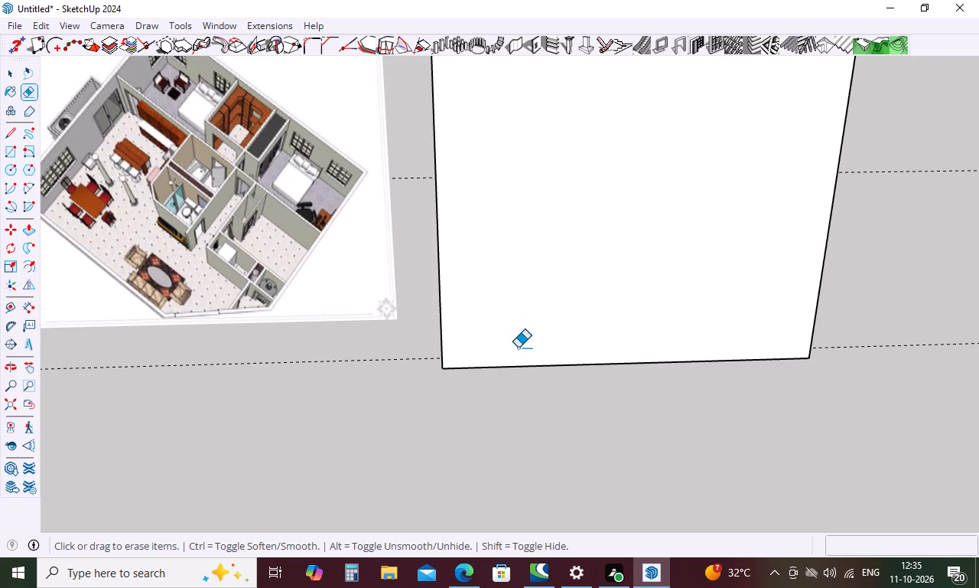
scroll(518, 348, down, 4)
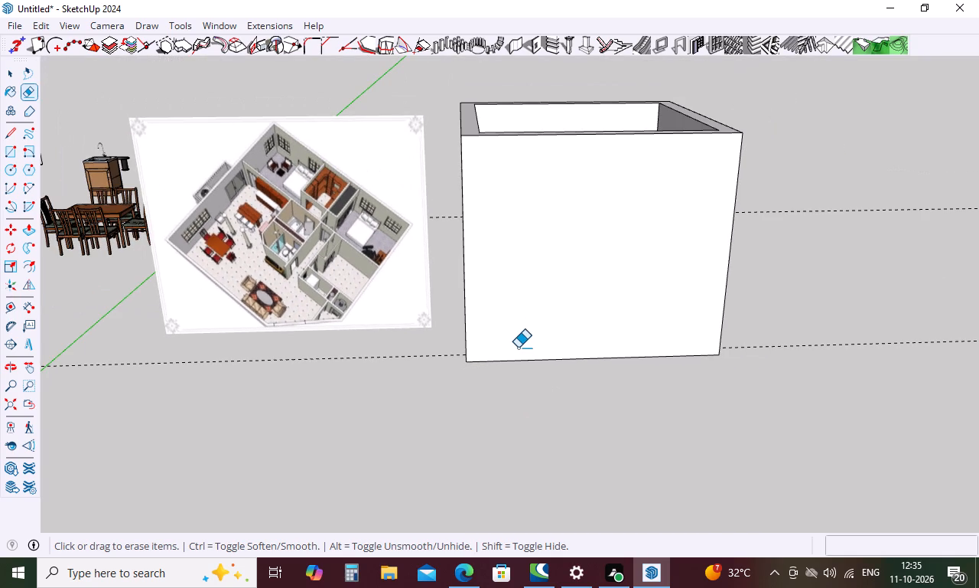
scroll(522, 343, down, 4)
middle_drag(524, 342, 529, 414)
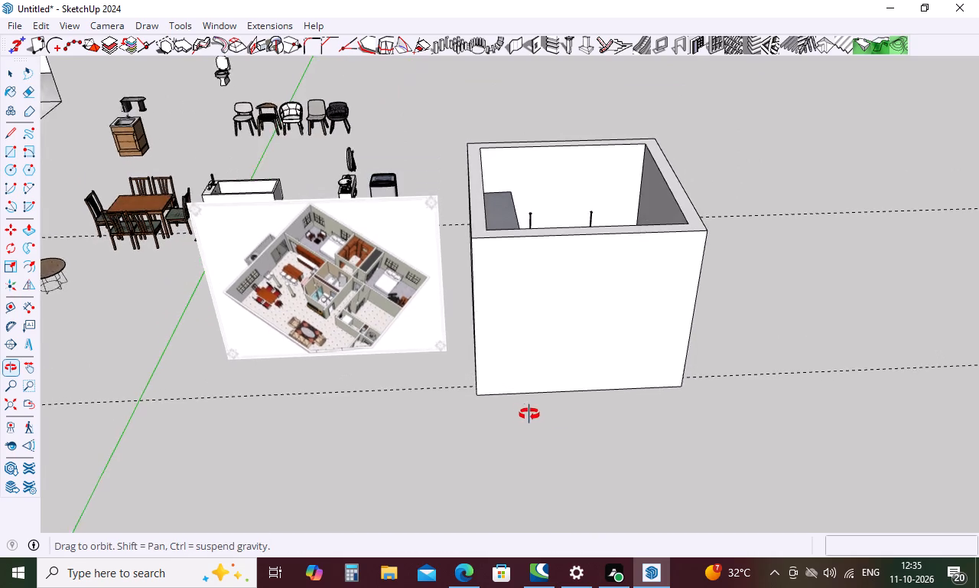
middle_drag(529, 414, 514, 475)
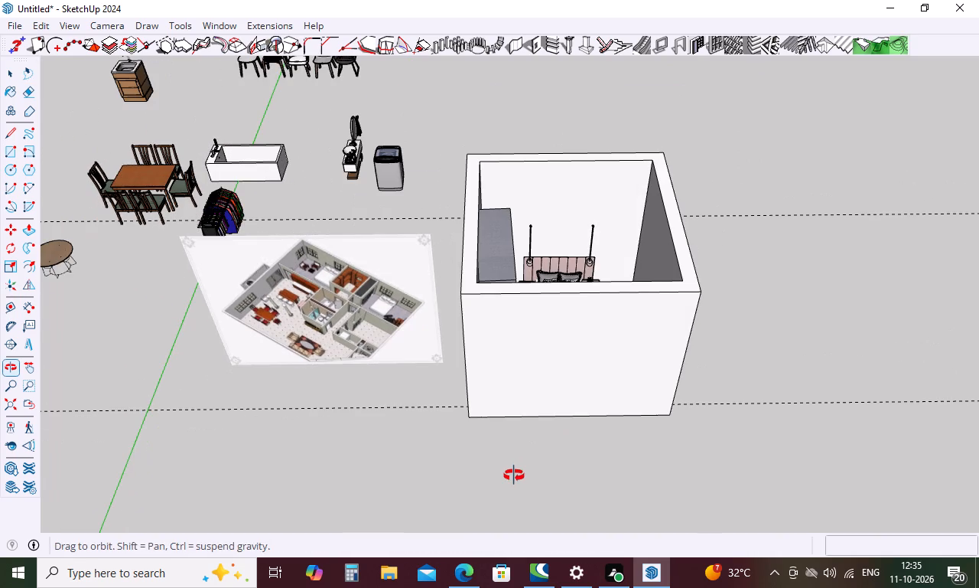
middle_drag(514, 475, 527, 437)
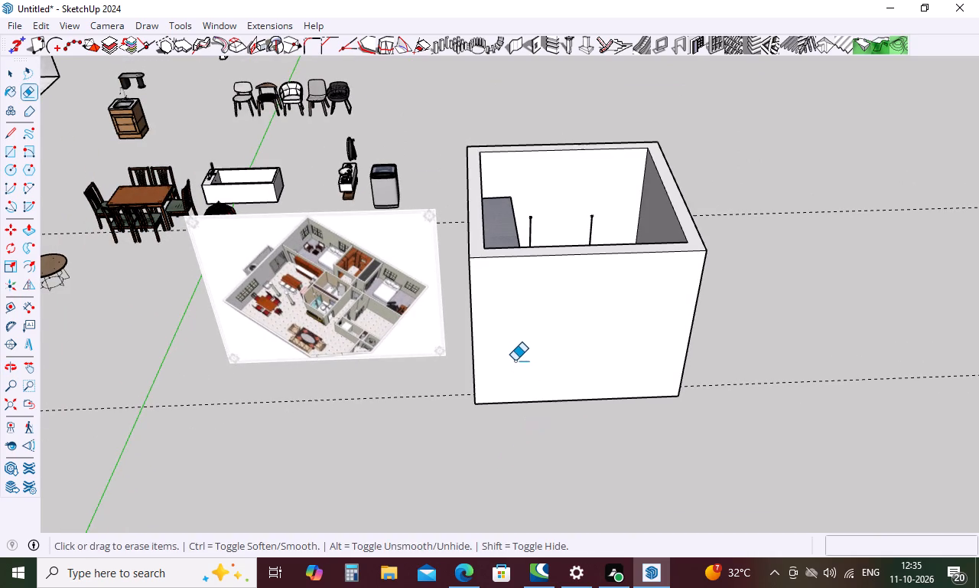
scroll(515, 361, up, 3)
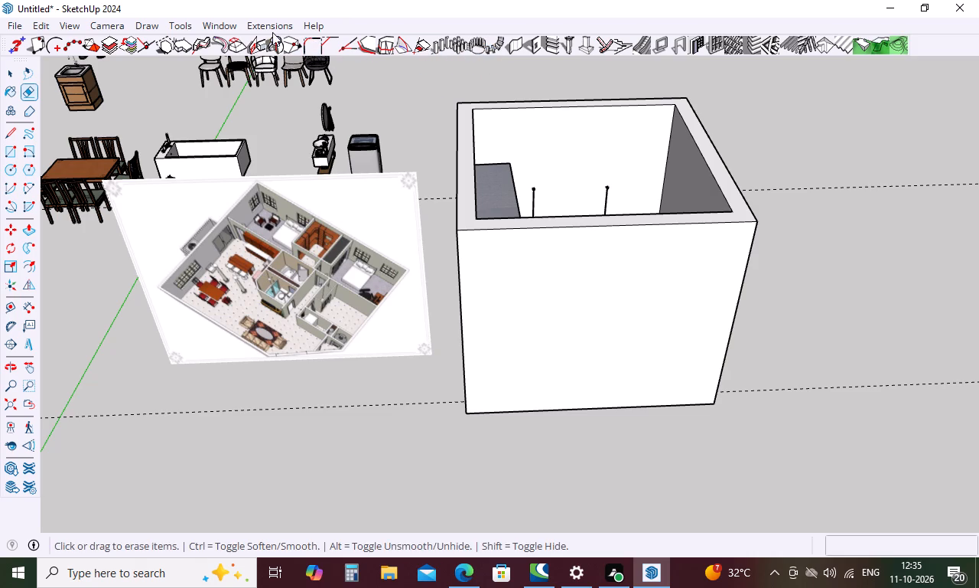
click(232, 24)
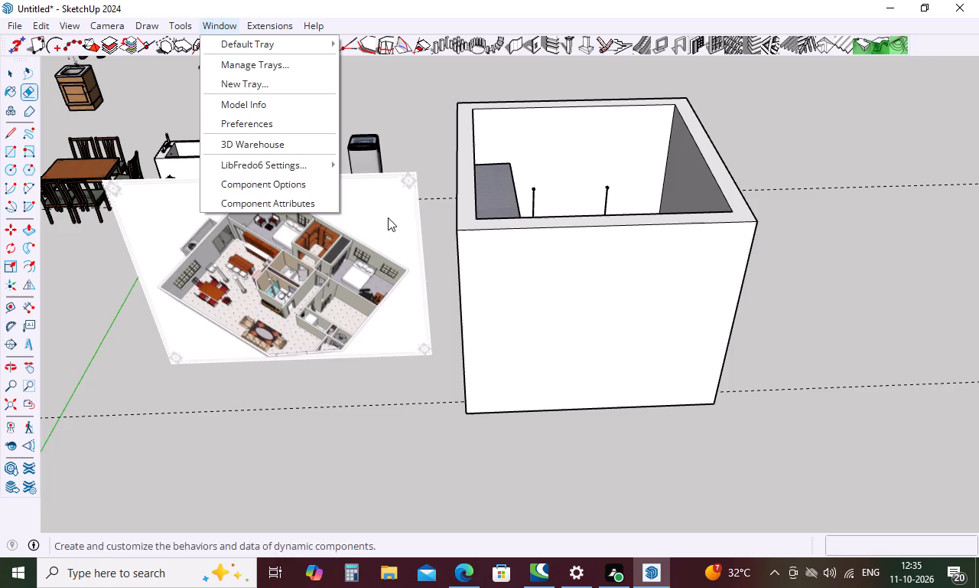
middle_drag(978, 367, 208, 281)
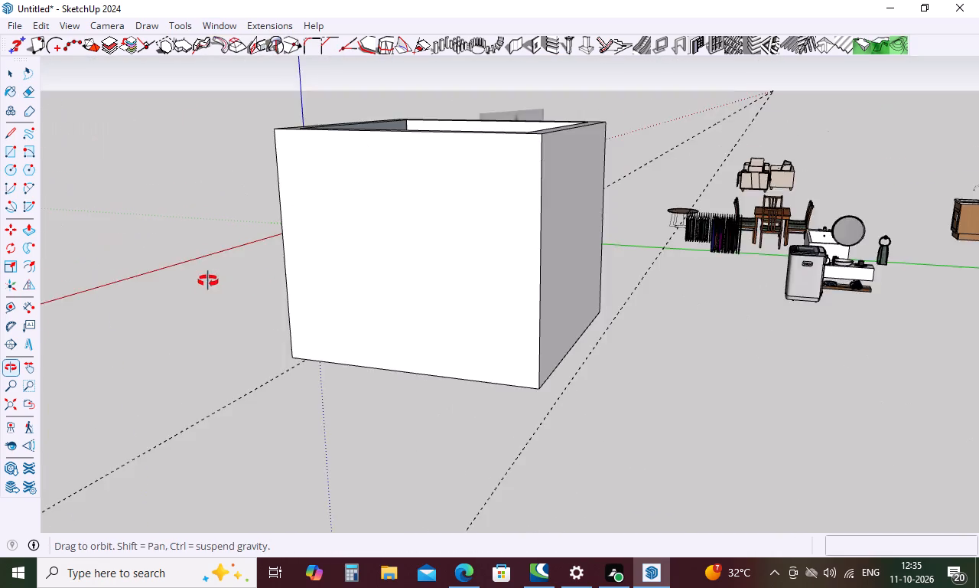
middle_drag(208, 281, 802, 414)
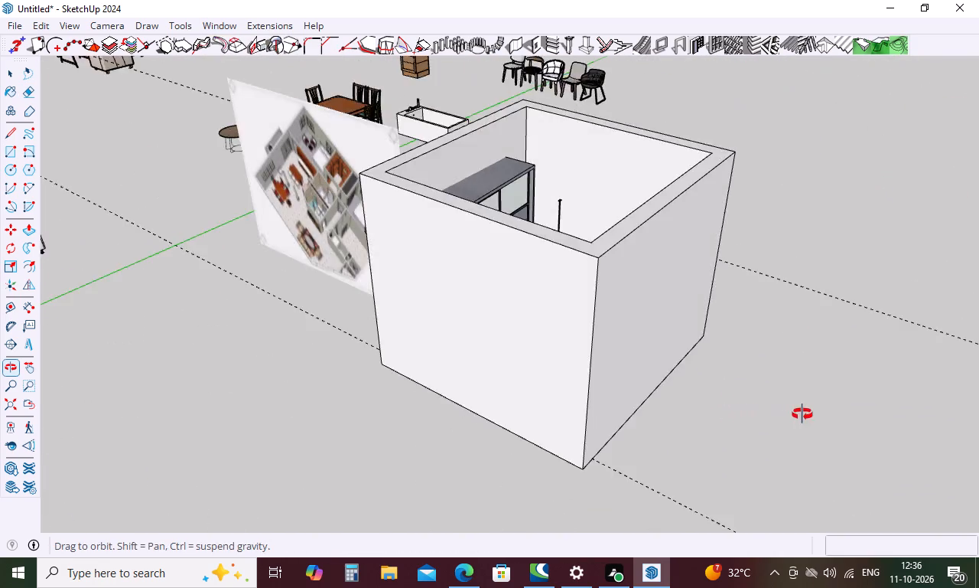
middle_drag(802, 414, 978, 402)
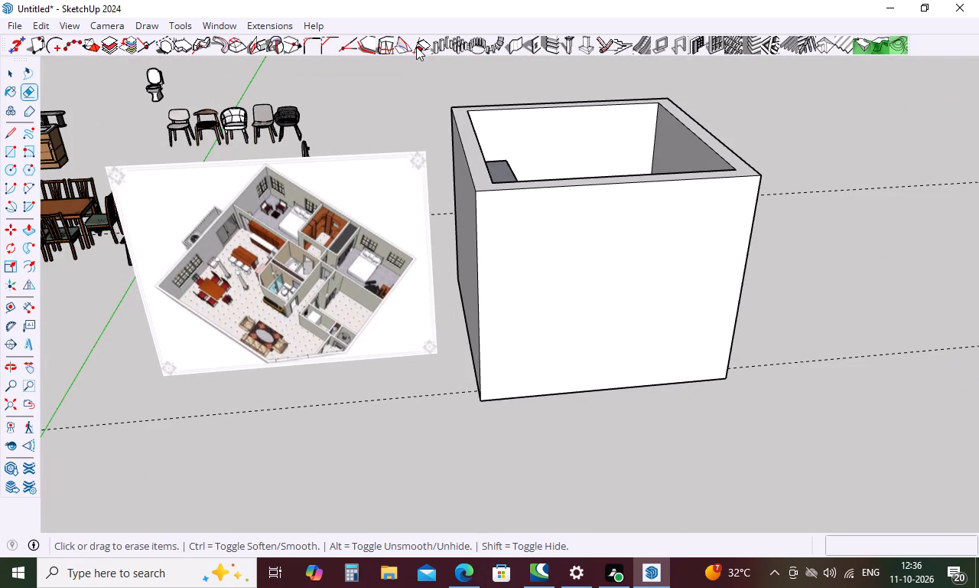
Browse the MajDoor door types, choose Type A, set the door angle to 45° and start drawing the door.
click(268, 23)
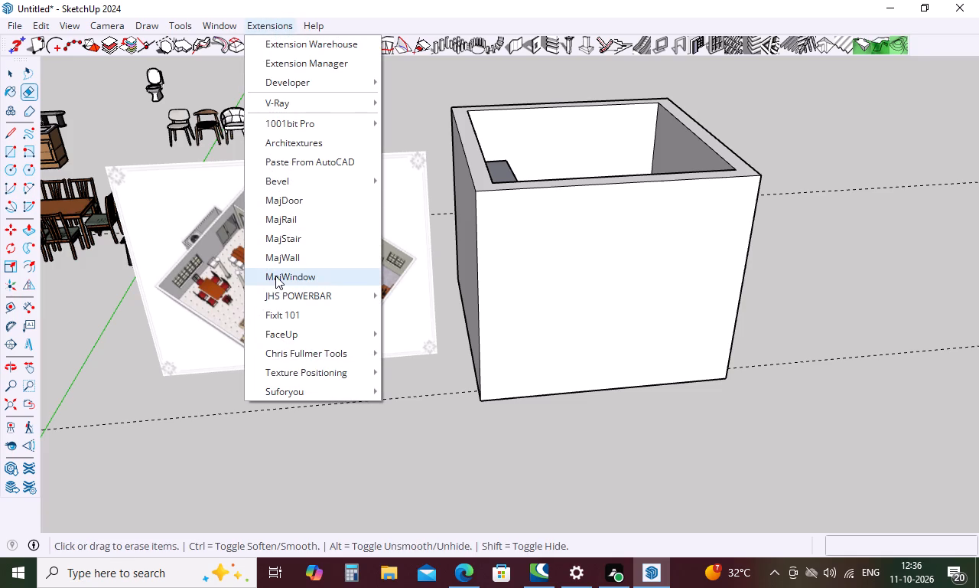
click(291, 198)
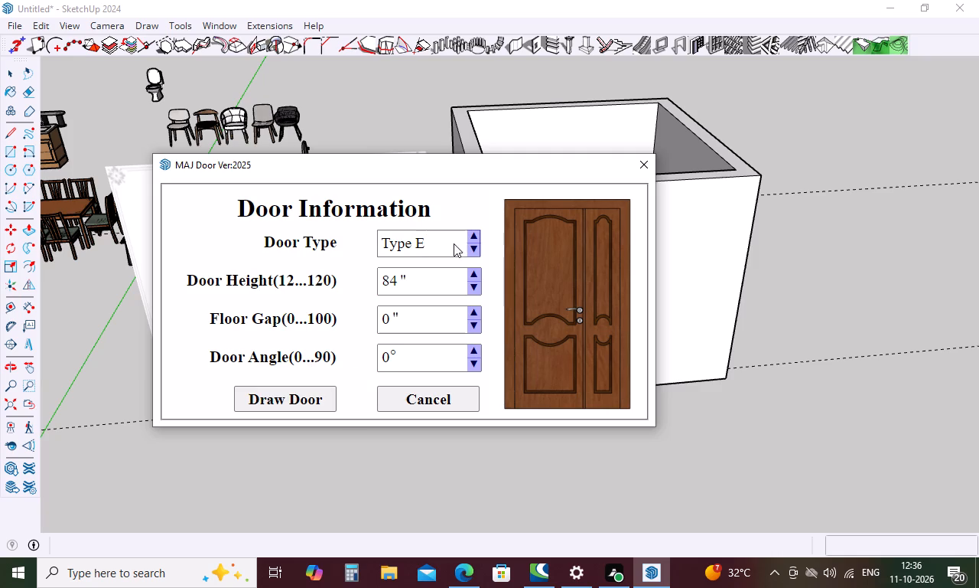
click(474, 234)
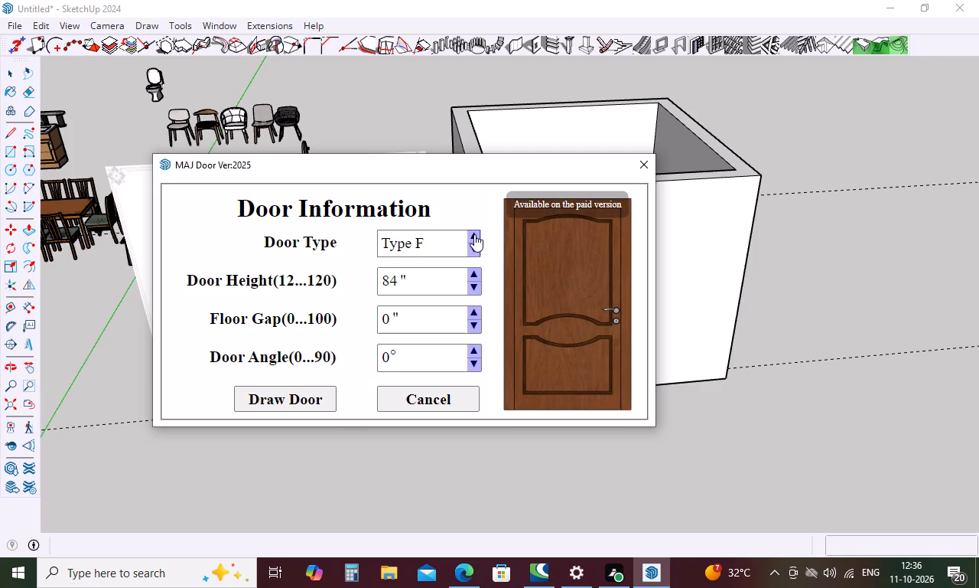
click(474, 234)
click(474, 234)
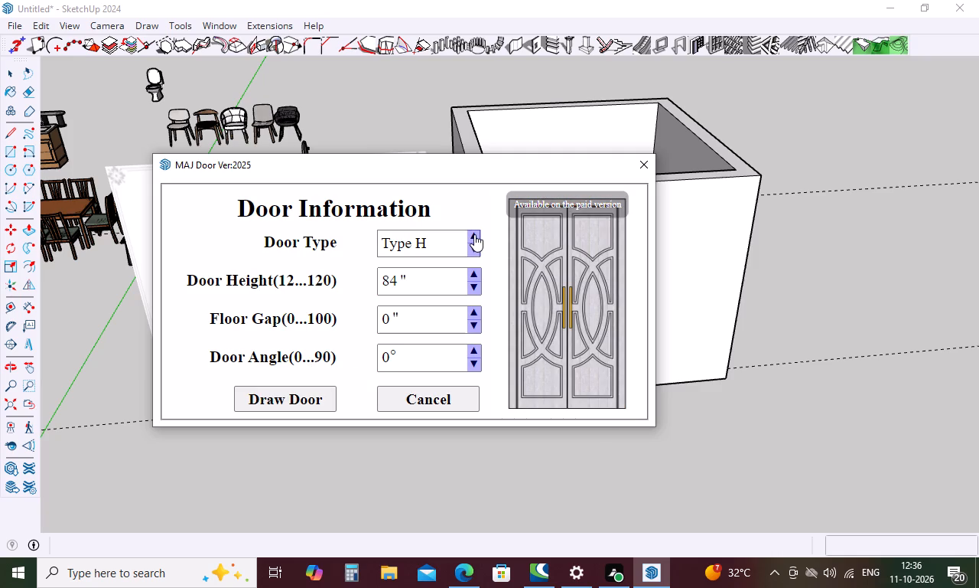
triple_click(472, 246)
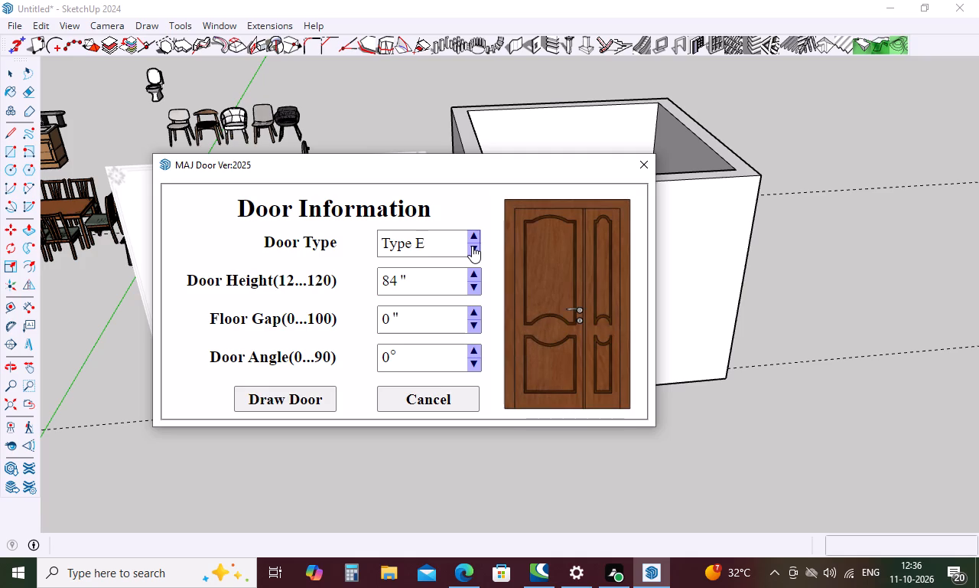
click(472, 246)
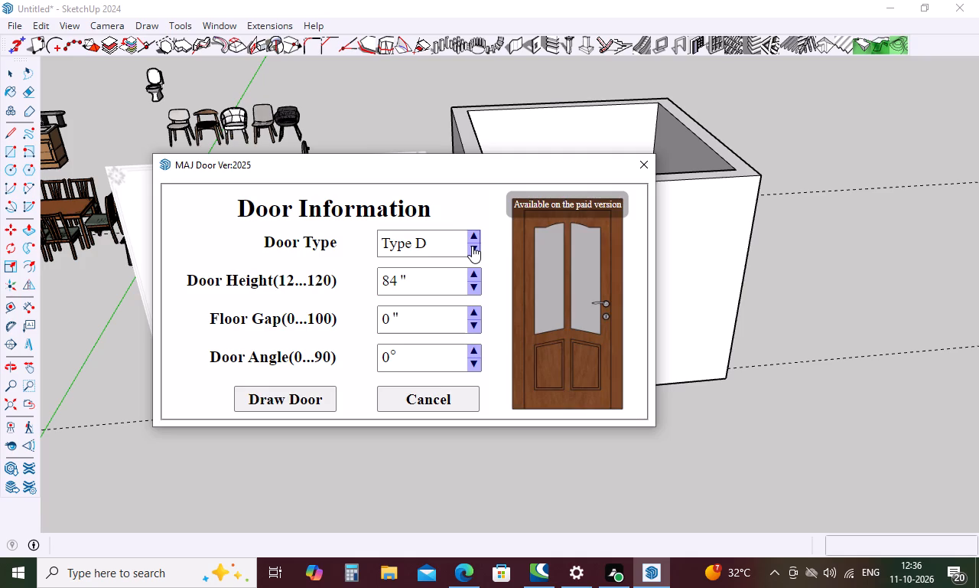
click(472, 246)
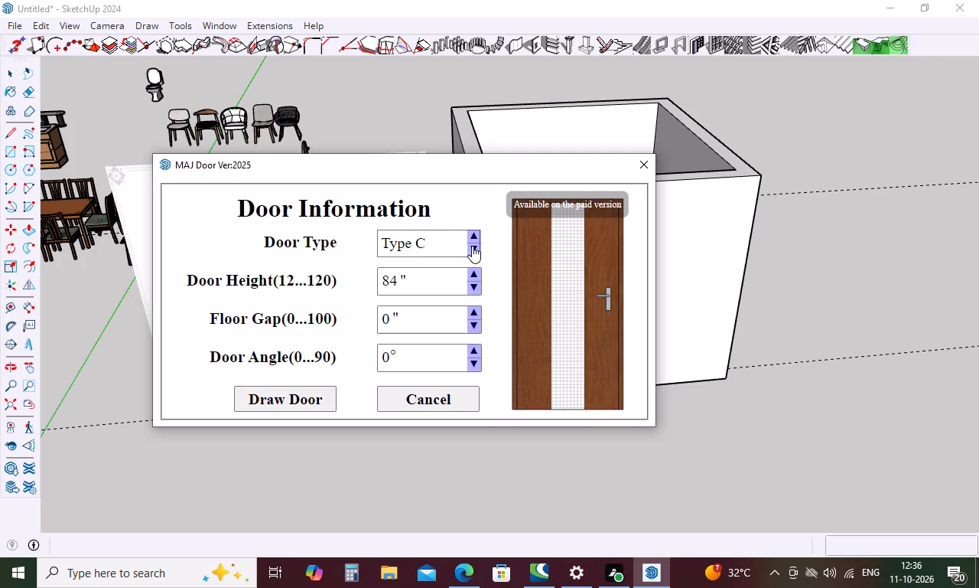
click(472, 246)
click(472, 246)
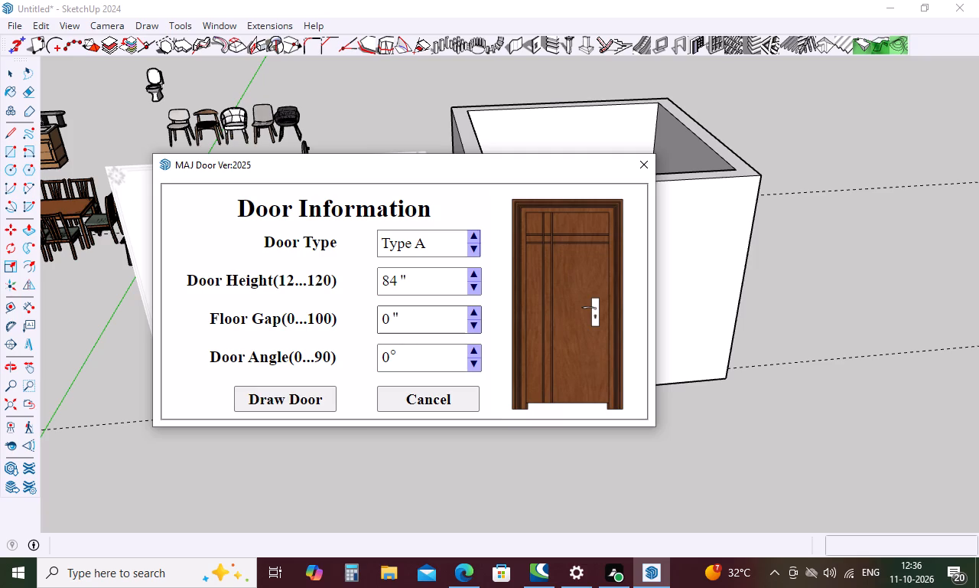
click(400, 357)
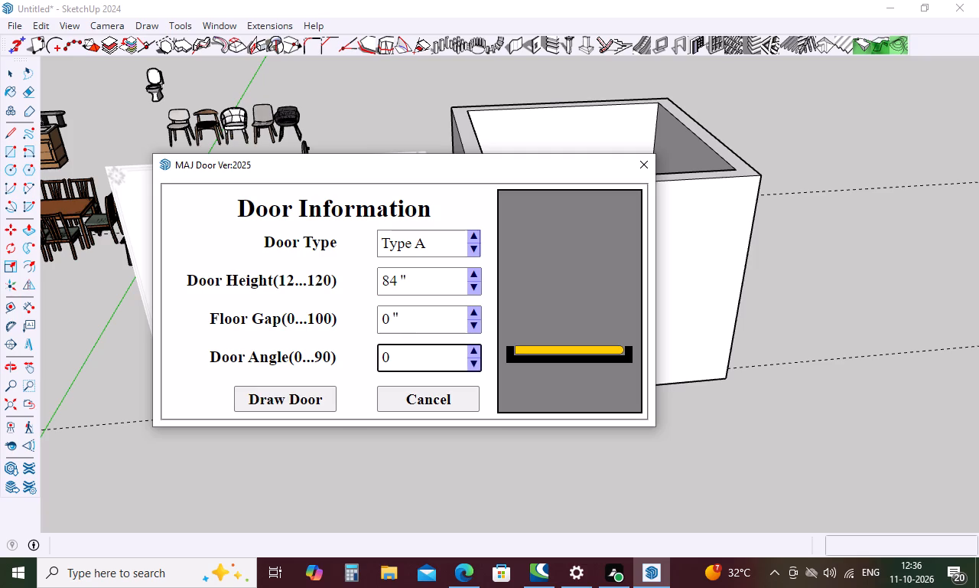
key(BackSpace)
text(45)
click(328, 407)
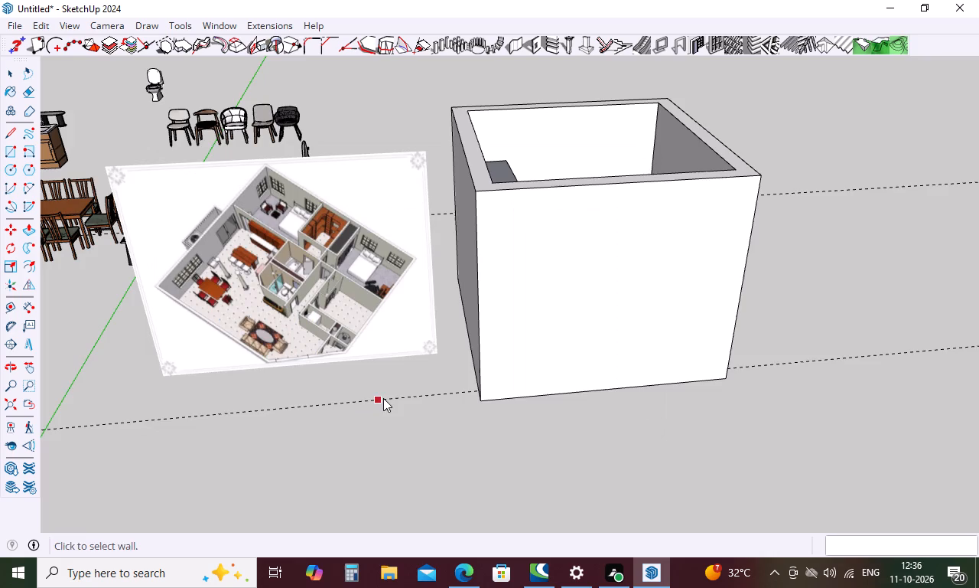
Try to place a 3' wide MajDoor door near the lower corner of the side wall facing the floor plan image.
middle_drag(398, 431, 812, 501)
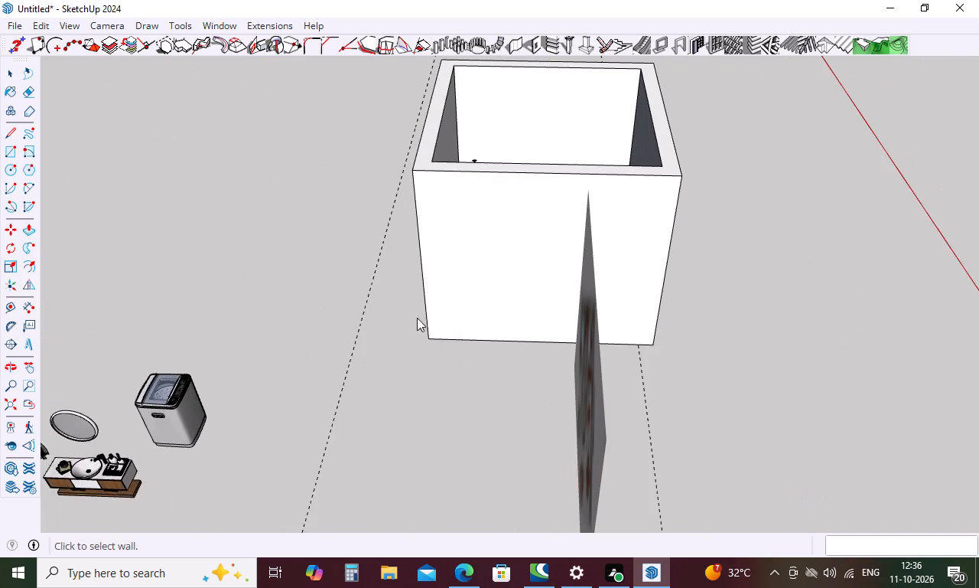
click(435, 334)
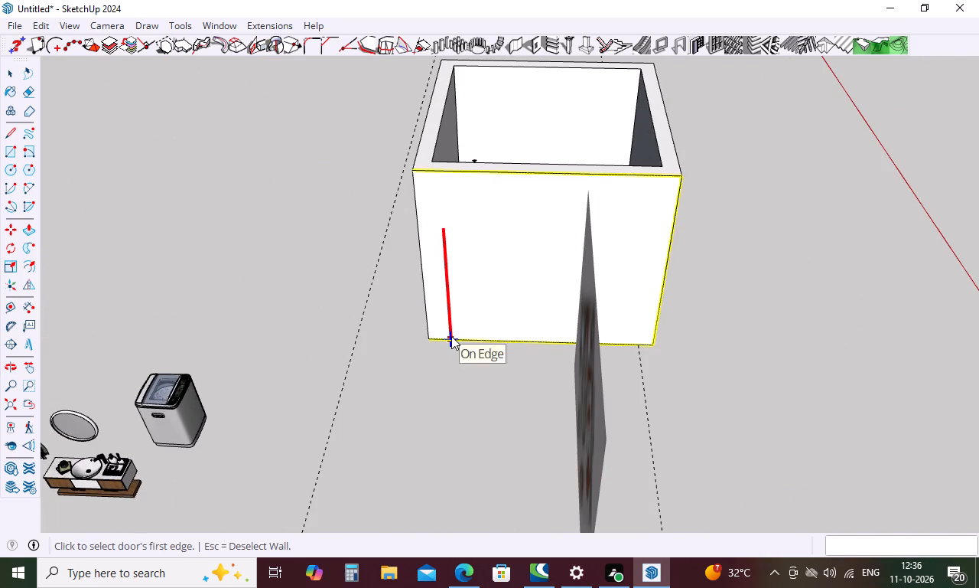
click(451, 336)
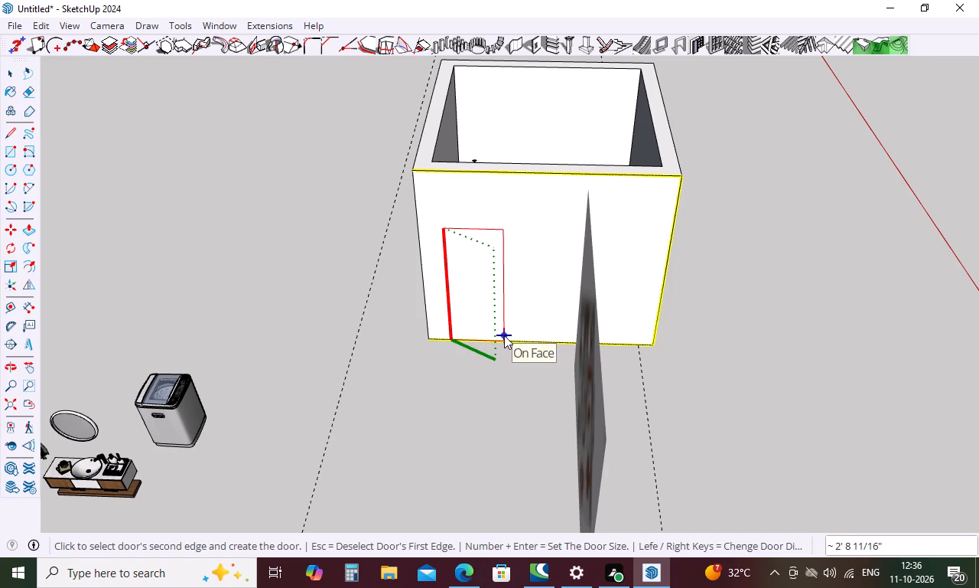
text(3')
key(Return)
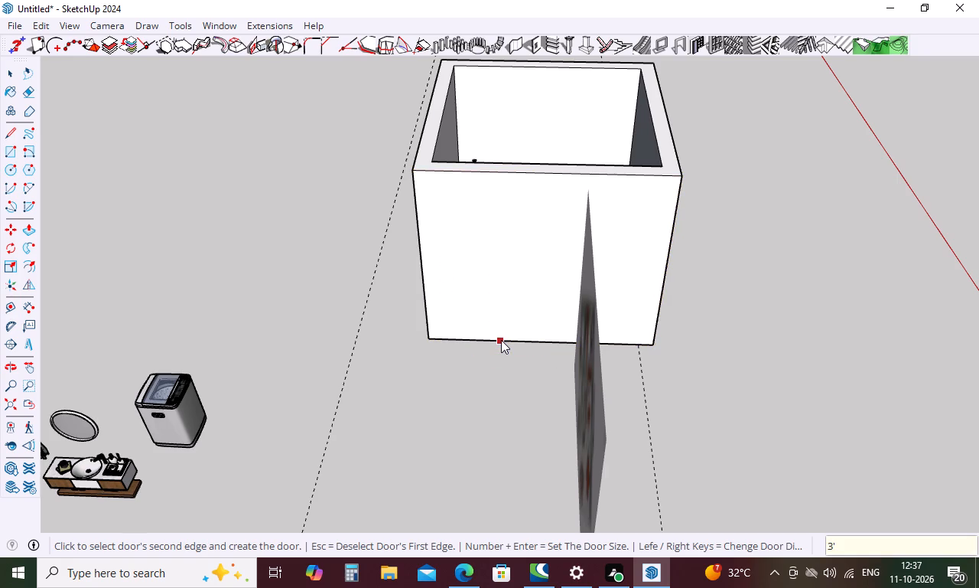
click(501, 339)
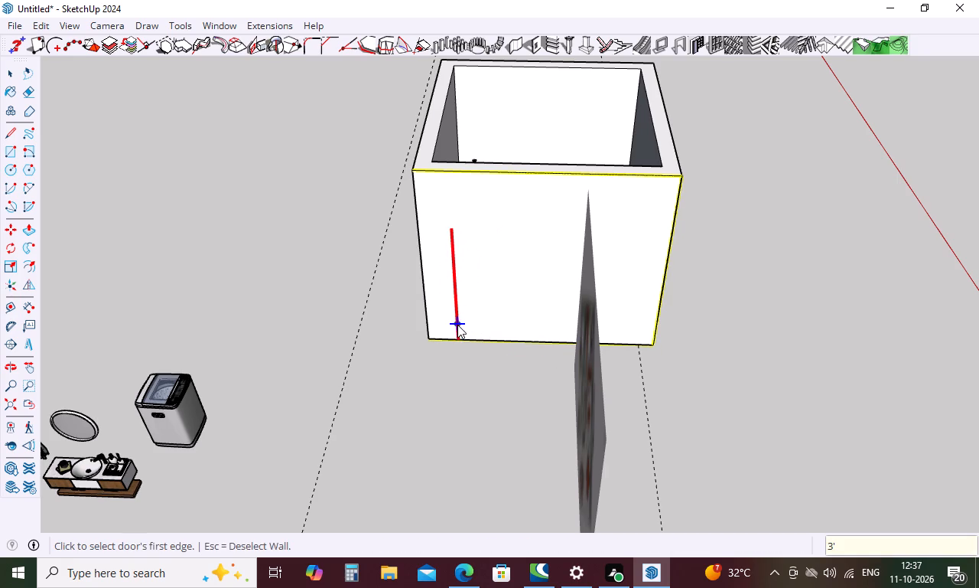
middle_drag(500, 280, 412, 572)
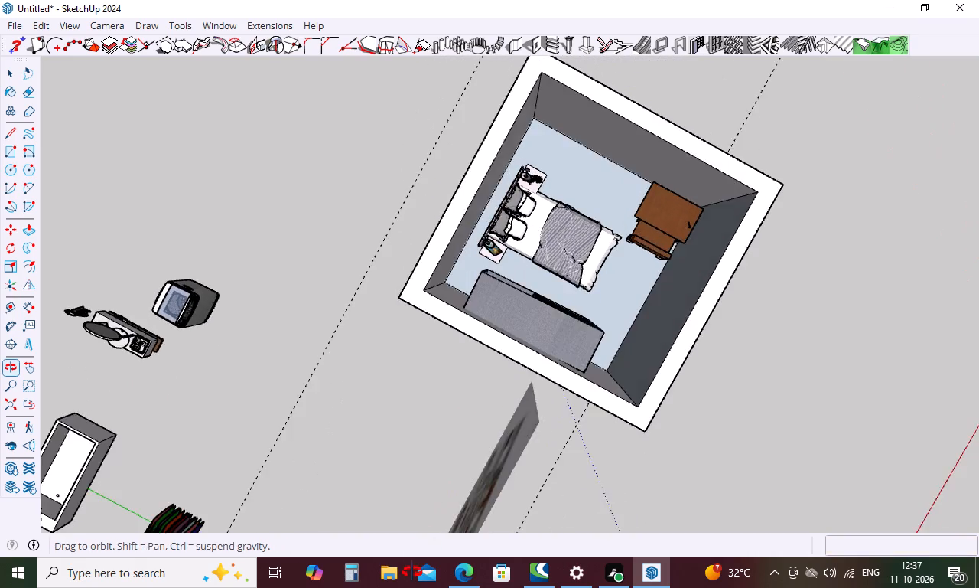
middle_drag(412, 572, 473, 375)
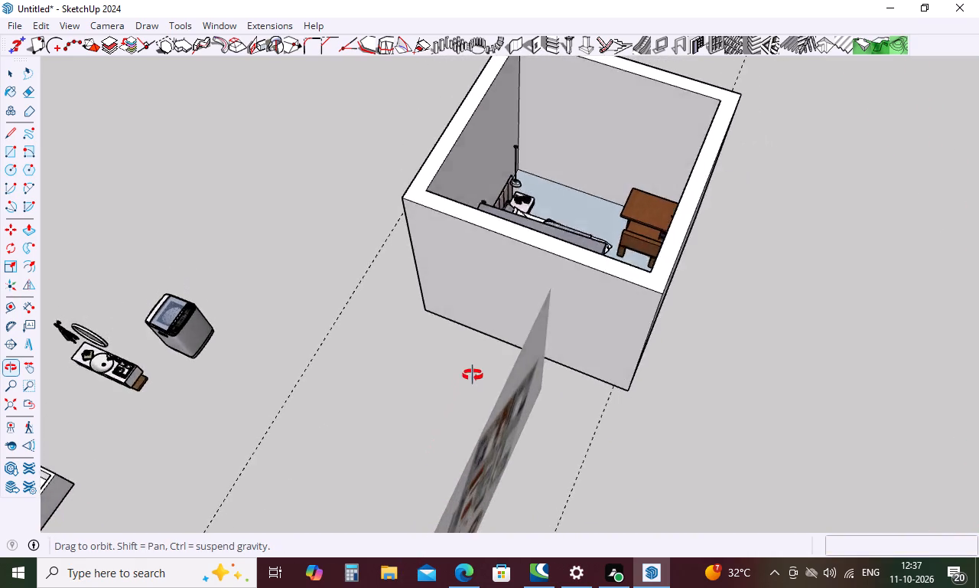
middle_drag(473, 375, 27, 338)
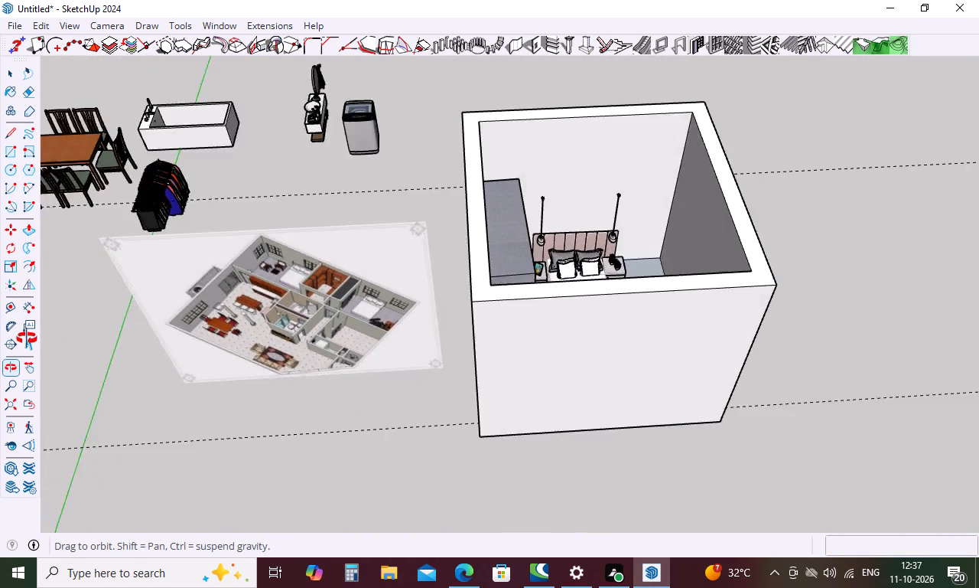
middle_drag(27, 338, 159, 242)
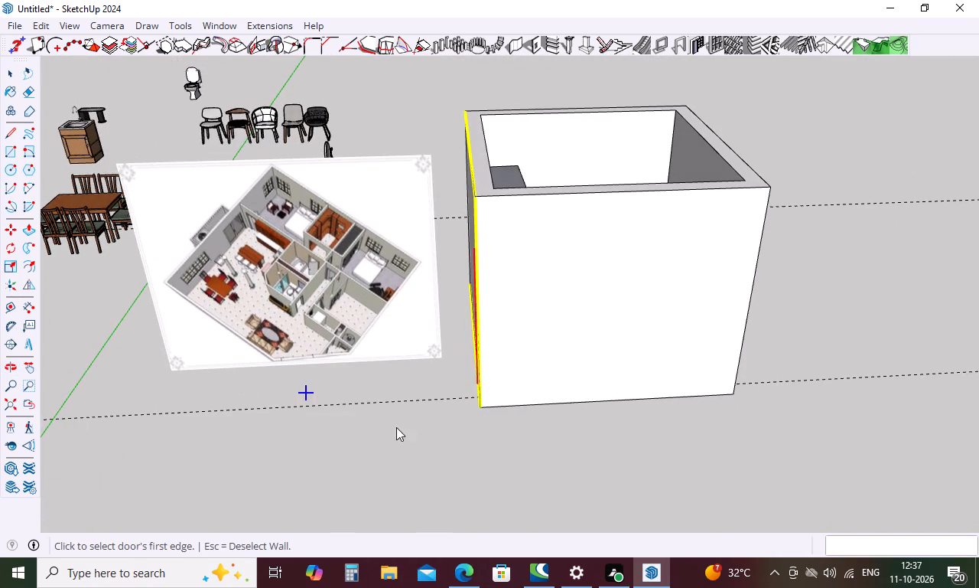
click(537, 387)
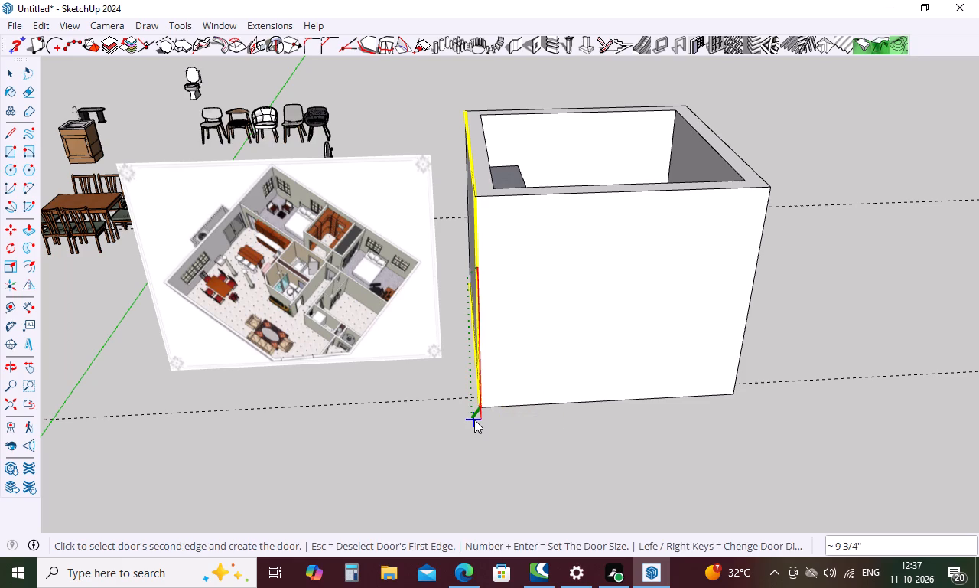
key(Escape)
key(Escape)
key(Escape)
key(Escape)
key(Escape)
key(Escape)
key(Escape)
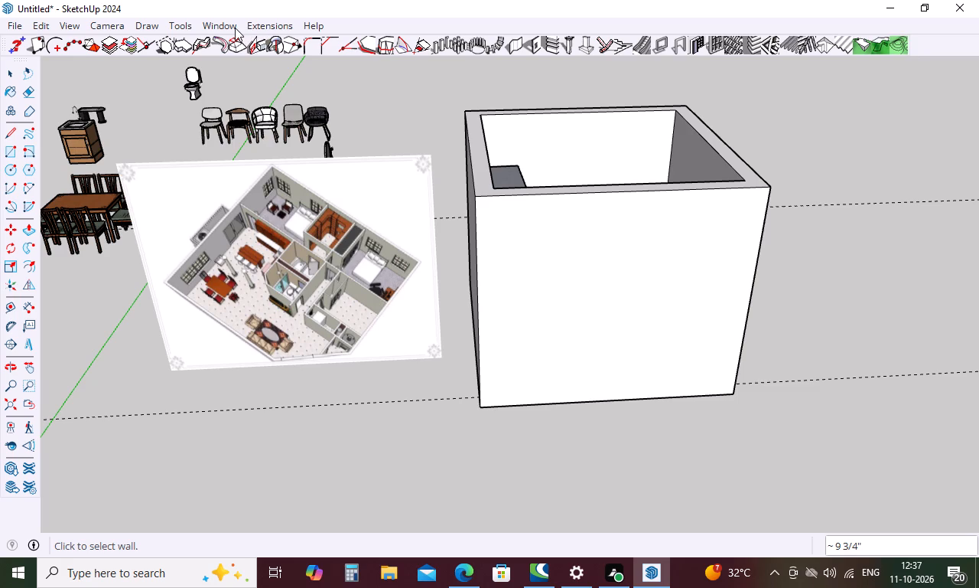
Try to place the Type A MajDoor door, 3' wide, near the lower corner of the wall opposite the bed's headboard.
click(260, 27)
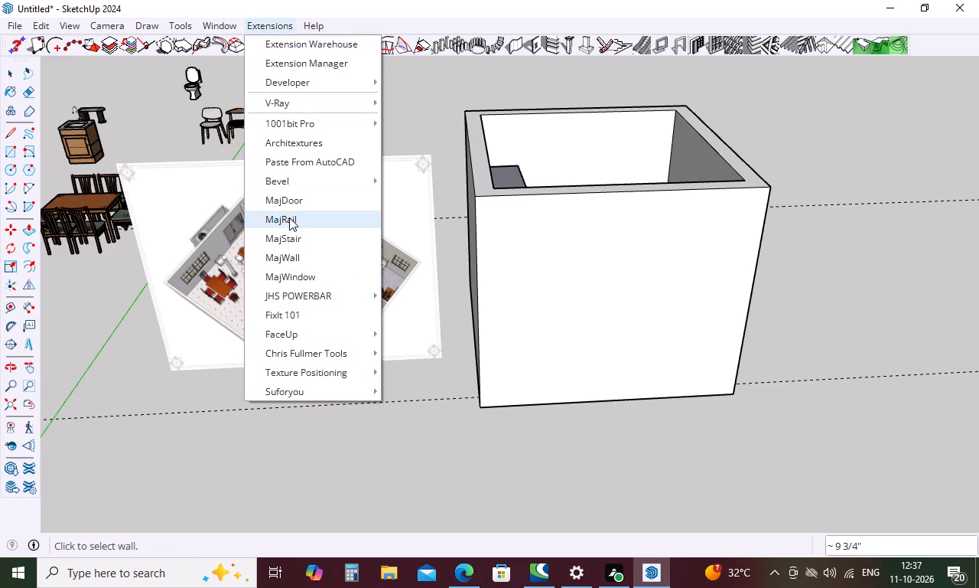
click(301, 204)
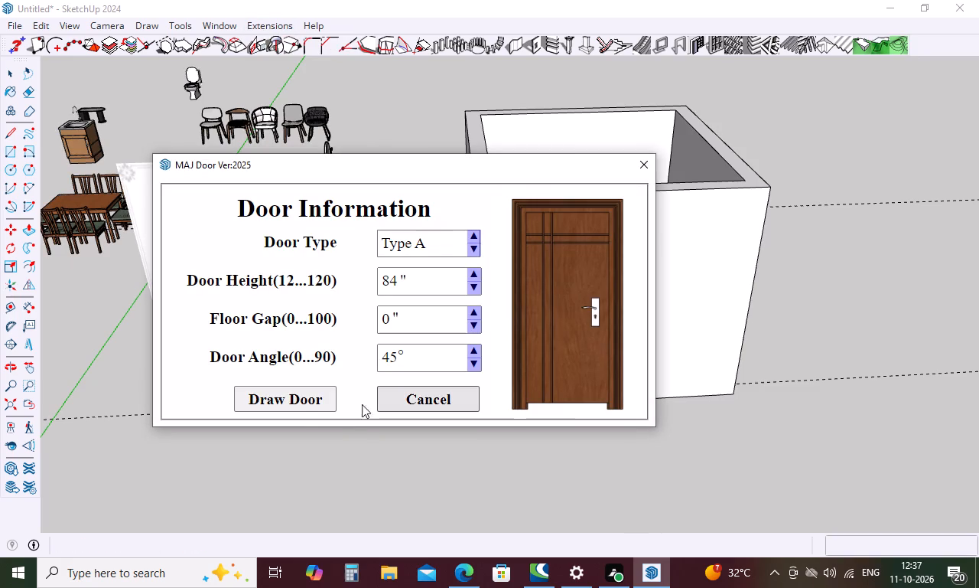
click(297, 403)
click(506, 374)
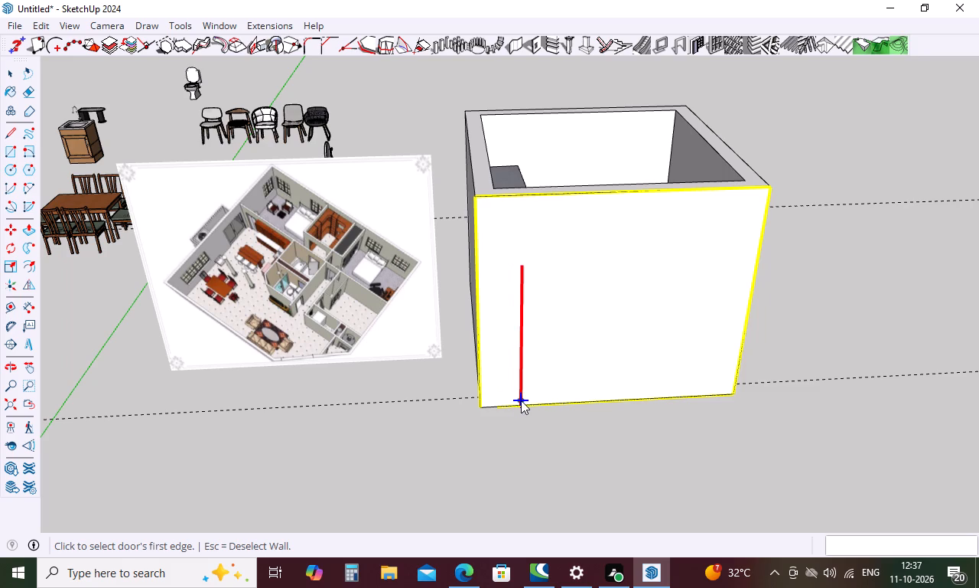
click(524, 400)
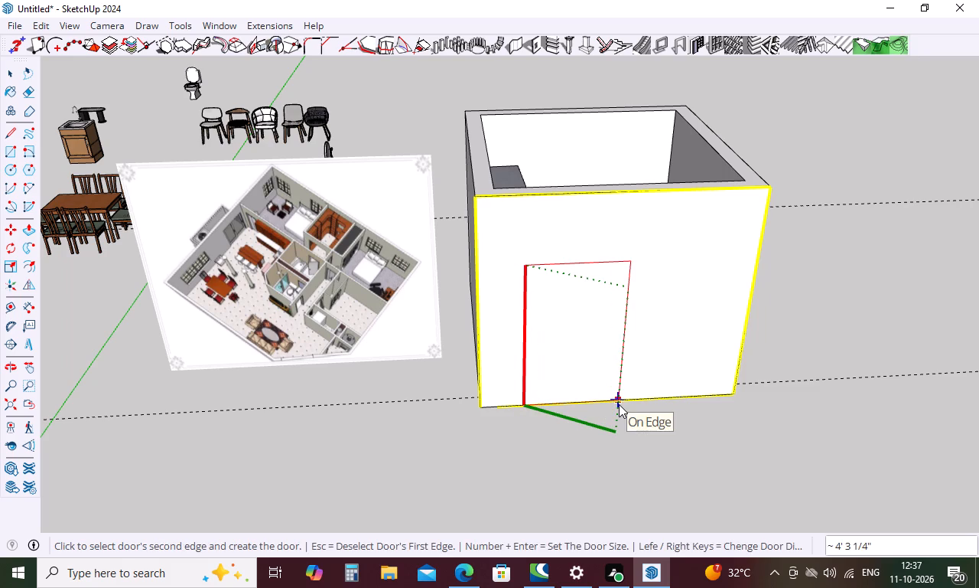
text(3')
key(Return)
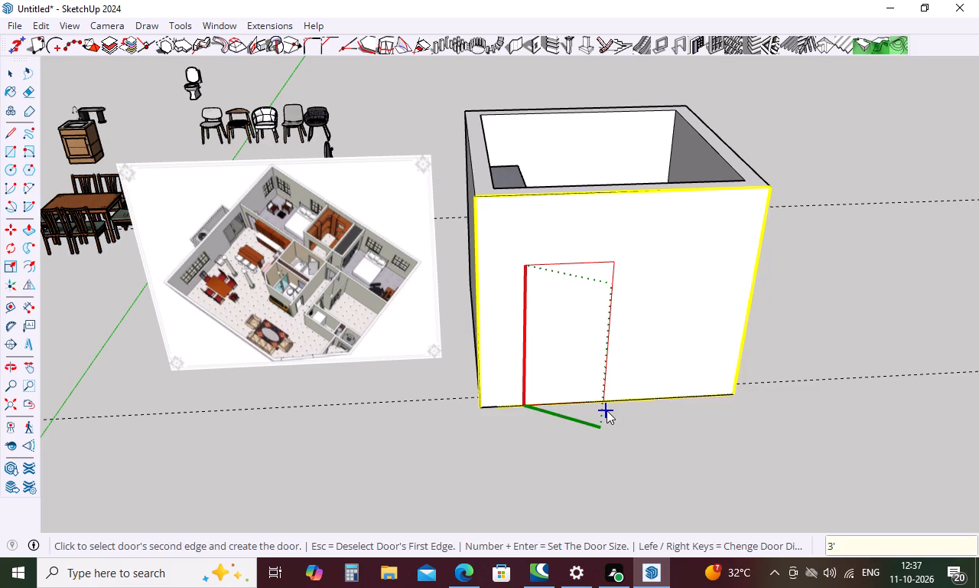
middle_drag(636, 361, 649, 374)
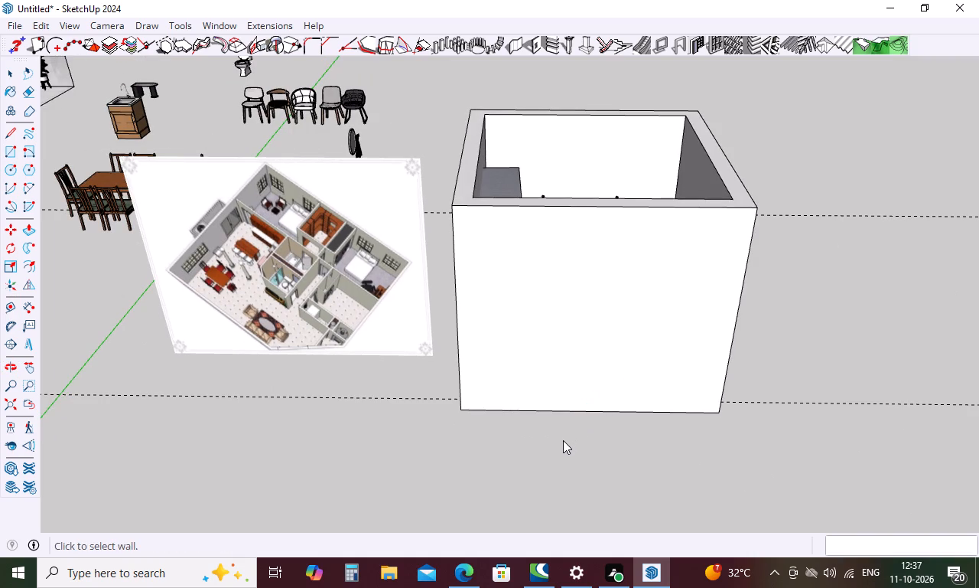
Place vertical guides on the wall opposite the bed's headboard, 4' from its edge nearest the floor plan image and 3' back toward that edge.
key(t)
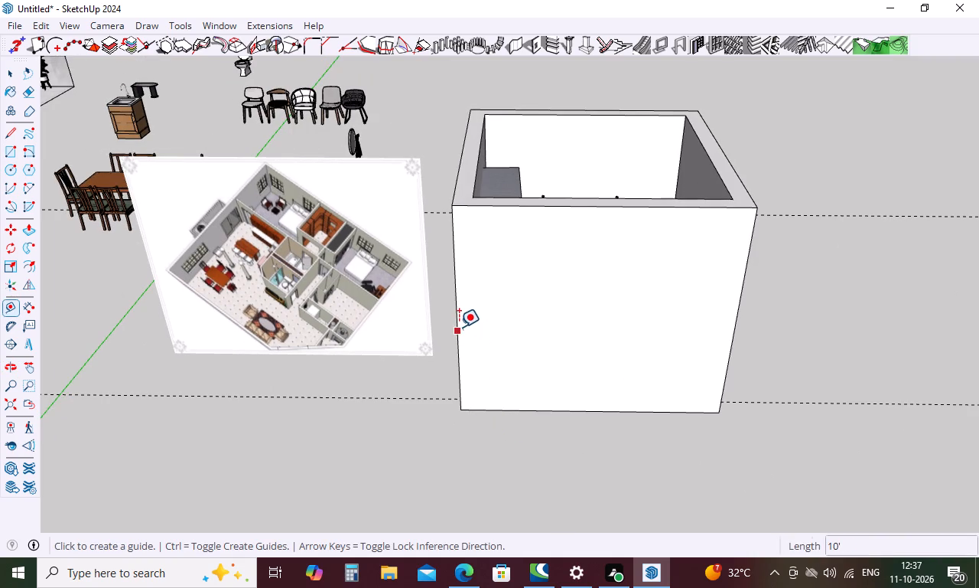
click(459, 327)
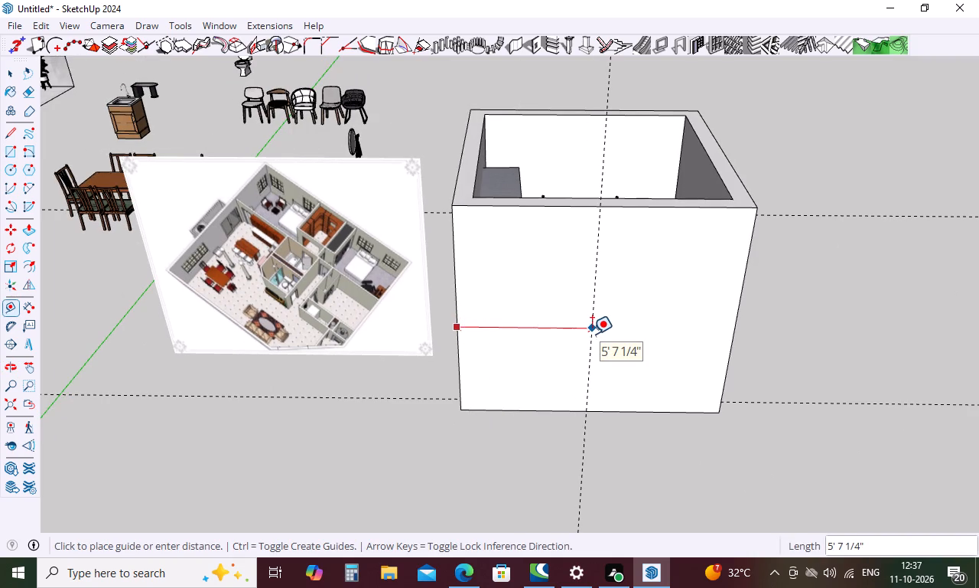
text(4')
key(Return)
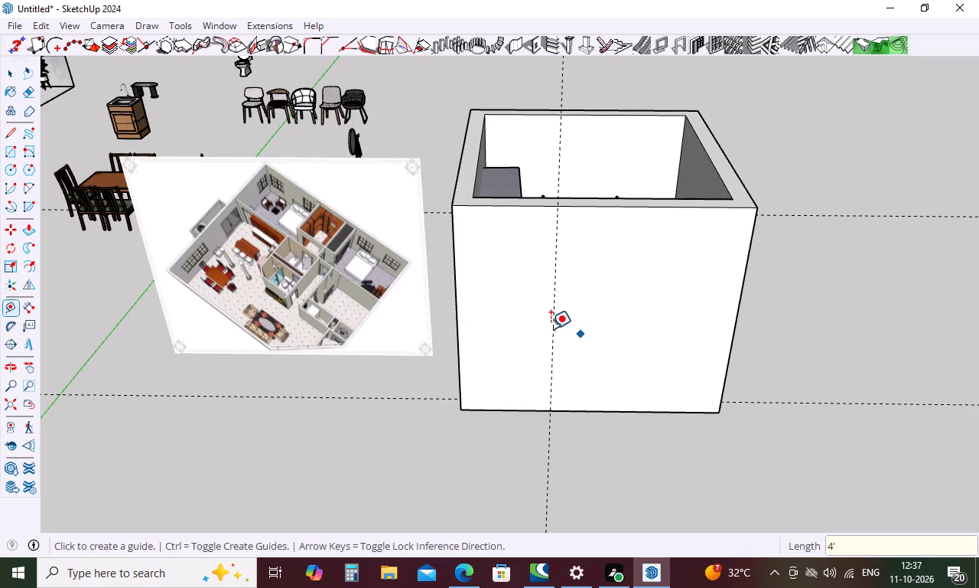
click(551, 328)
text(3')
key(Return)
key(Escape)
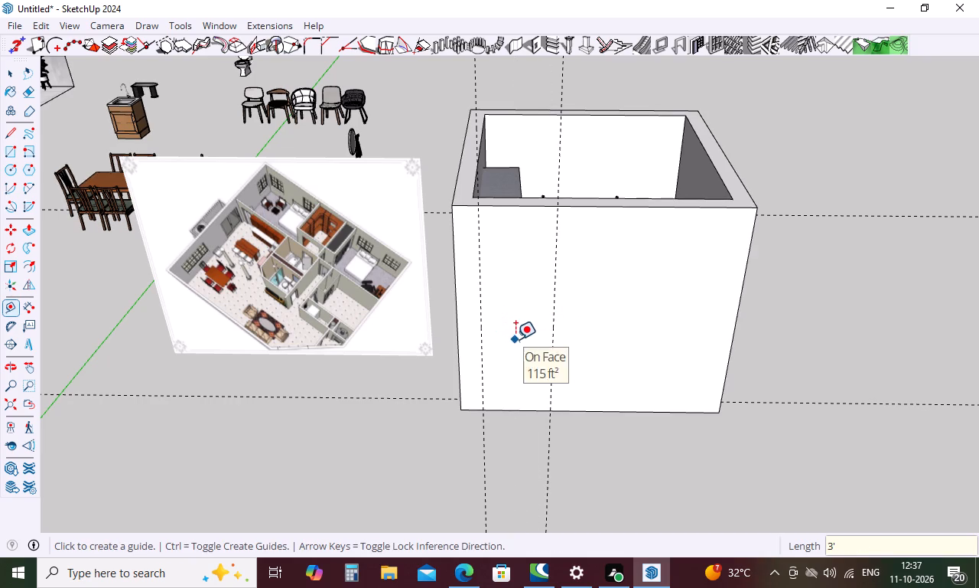
middle_drag(507, 394, 520, 301)
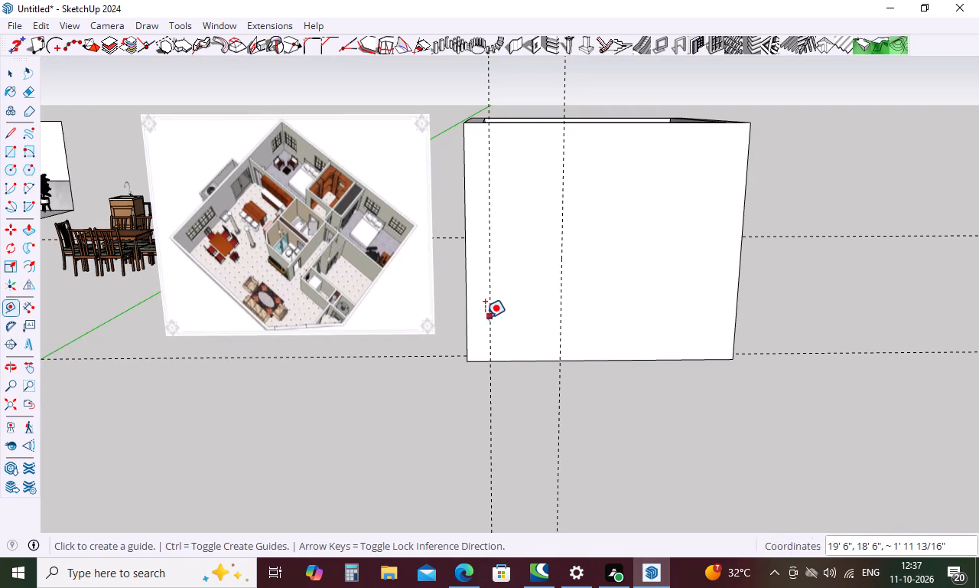
key(space)
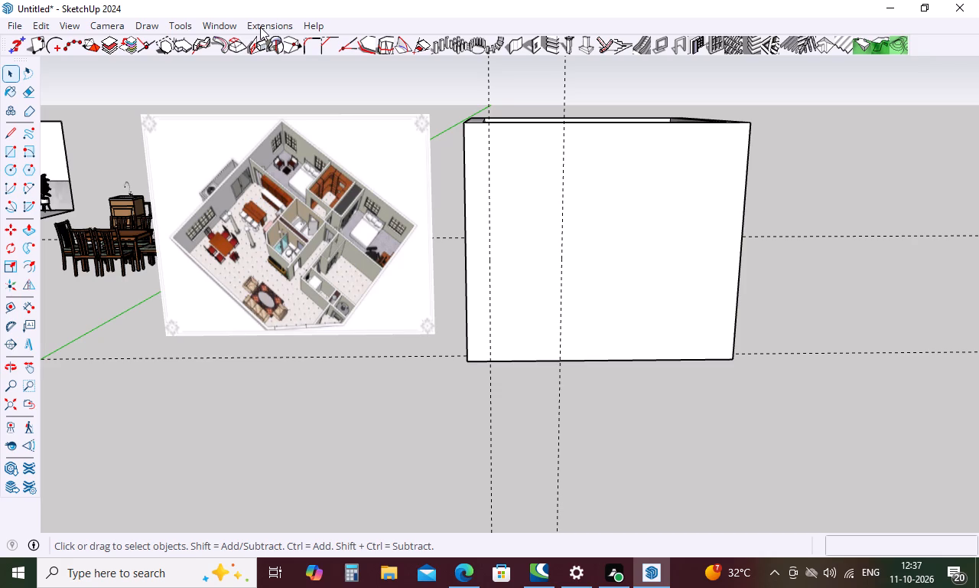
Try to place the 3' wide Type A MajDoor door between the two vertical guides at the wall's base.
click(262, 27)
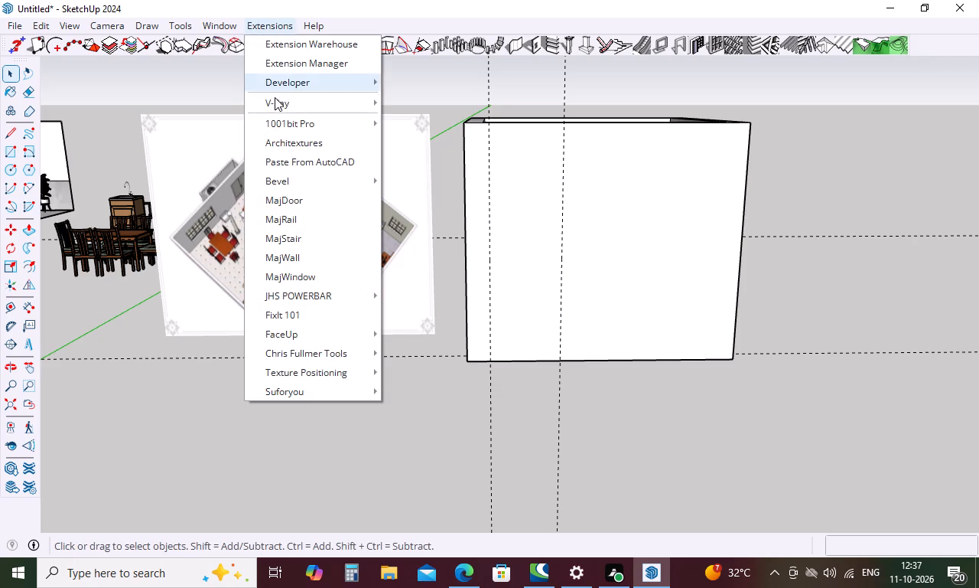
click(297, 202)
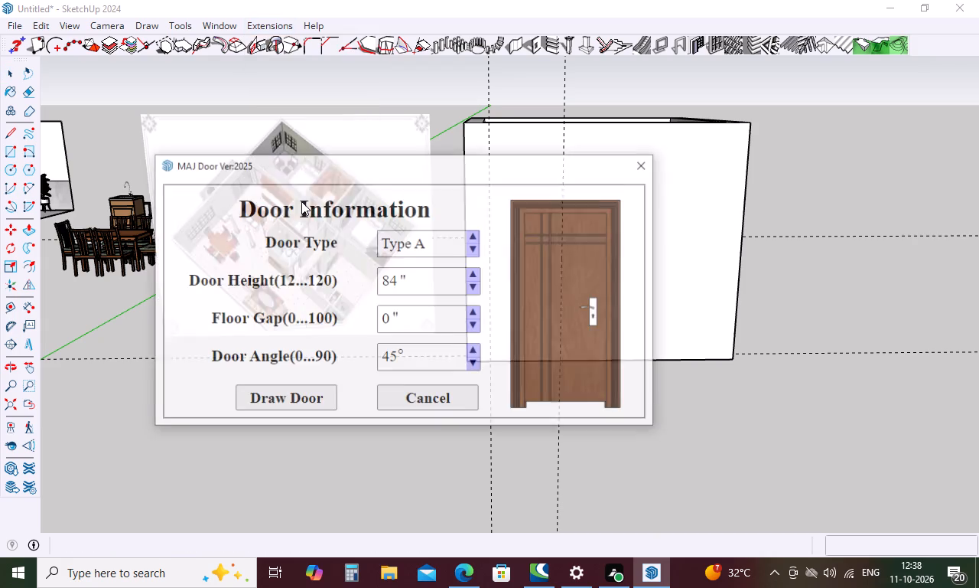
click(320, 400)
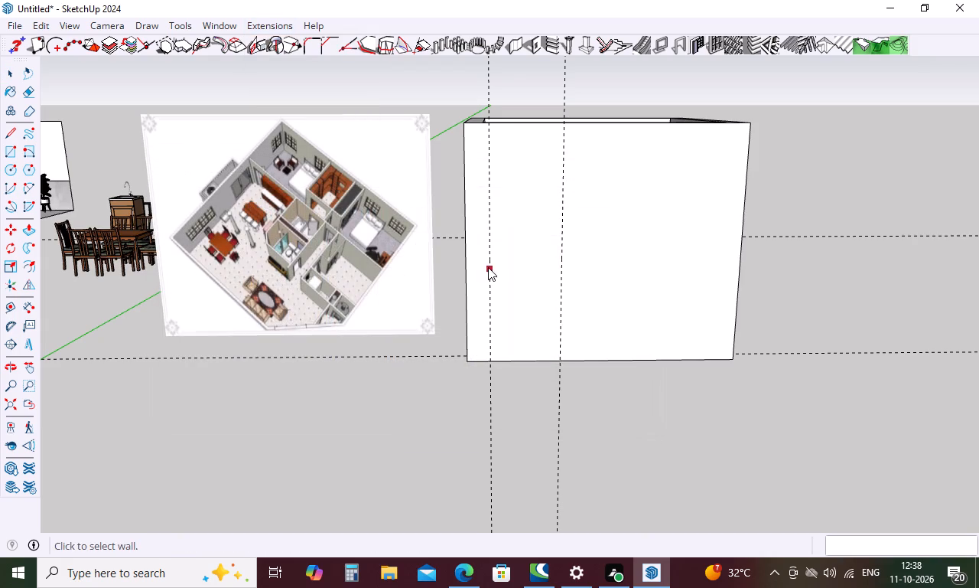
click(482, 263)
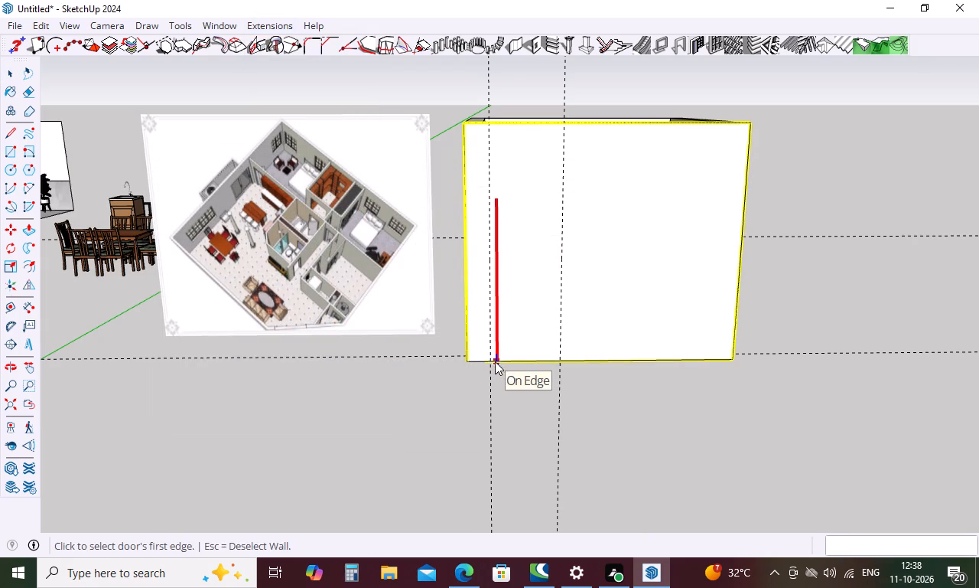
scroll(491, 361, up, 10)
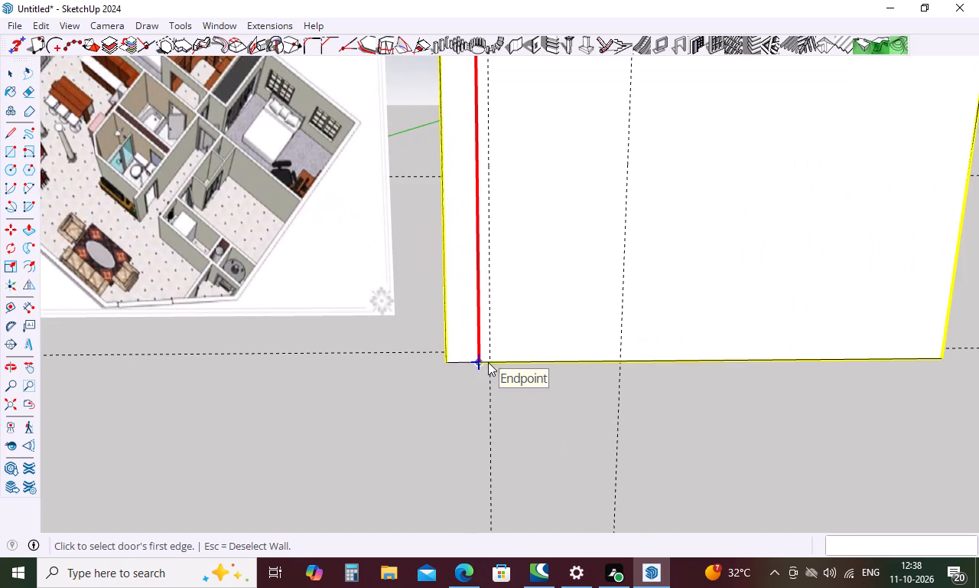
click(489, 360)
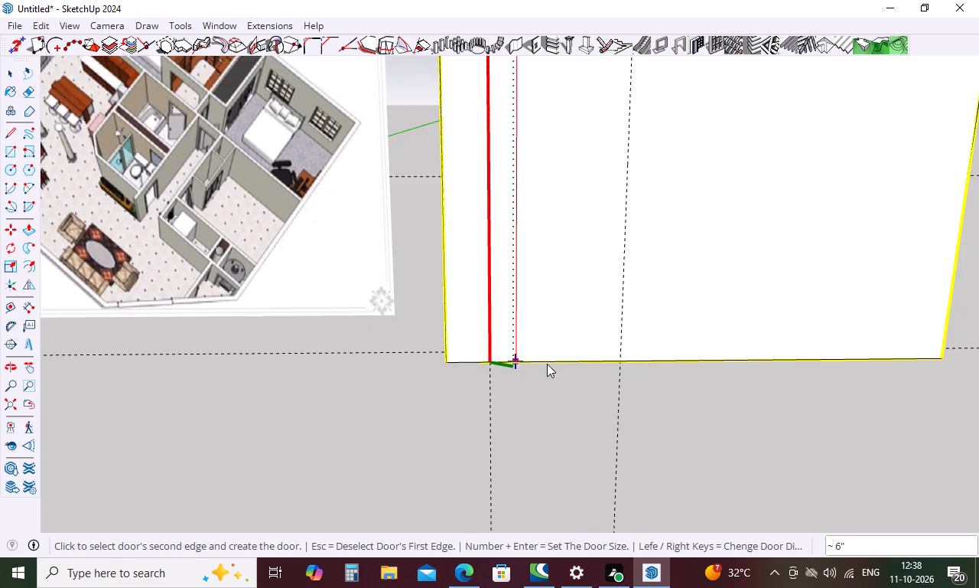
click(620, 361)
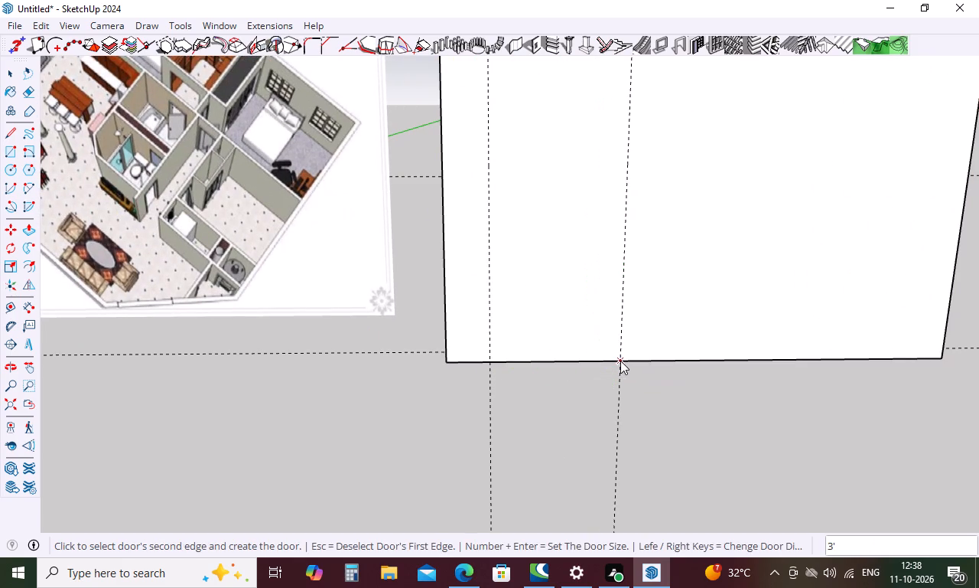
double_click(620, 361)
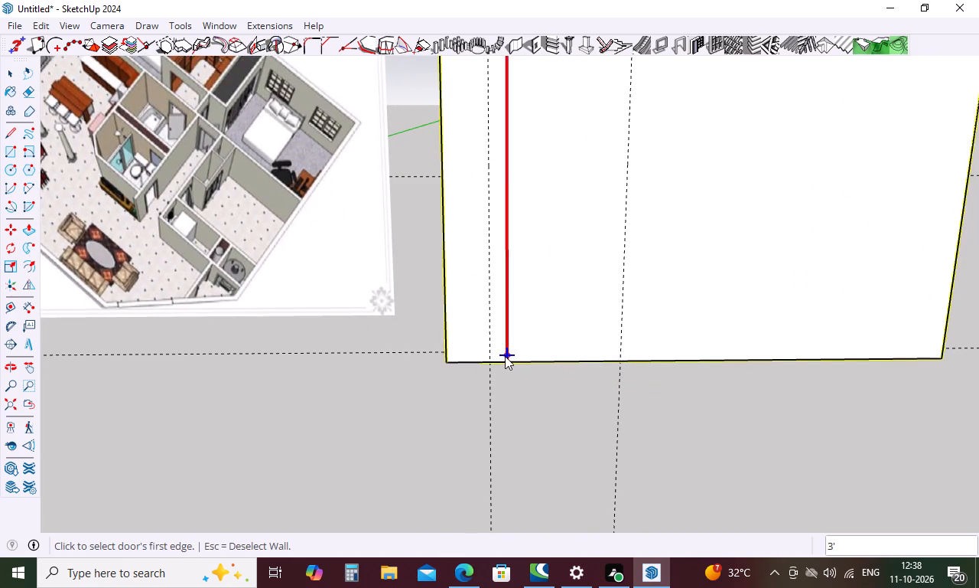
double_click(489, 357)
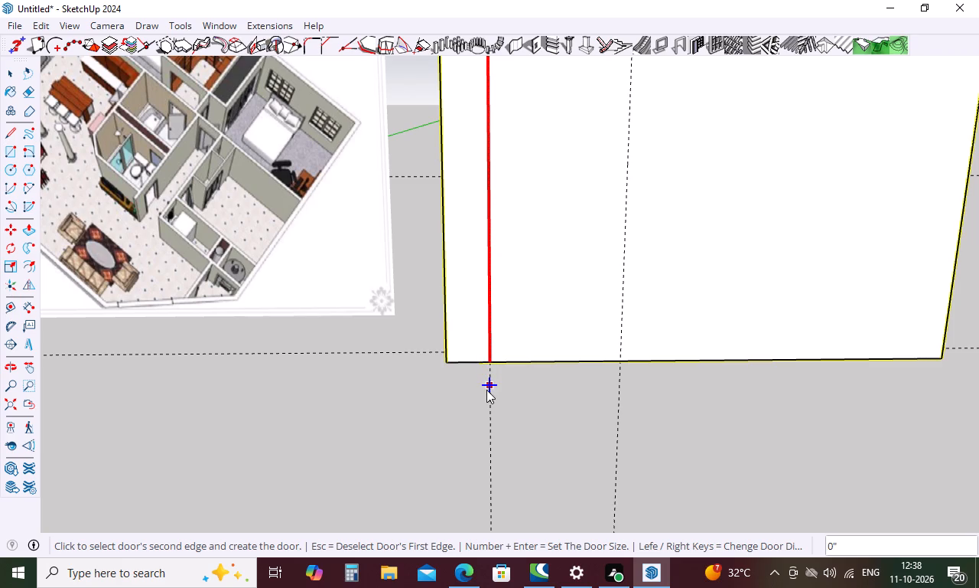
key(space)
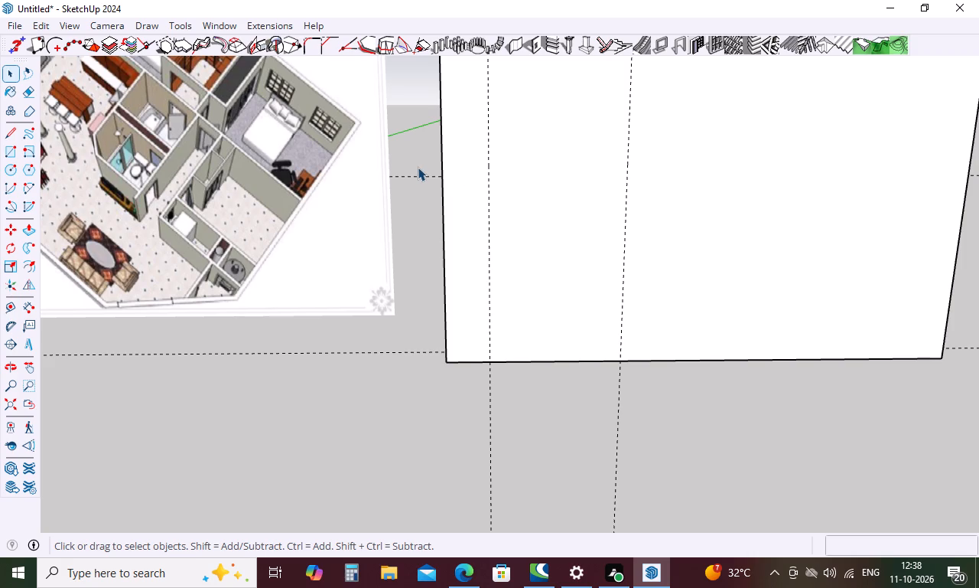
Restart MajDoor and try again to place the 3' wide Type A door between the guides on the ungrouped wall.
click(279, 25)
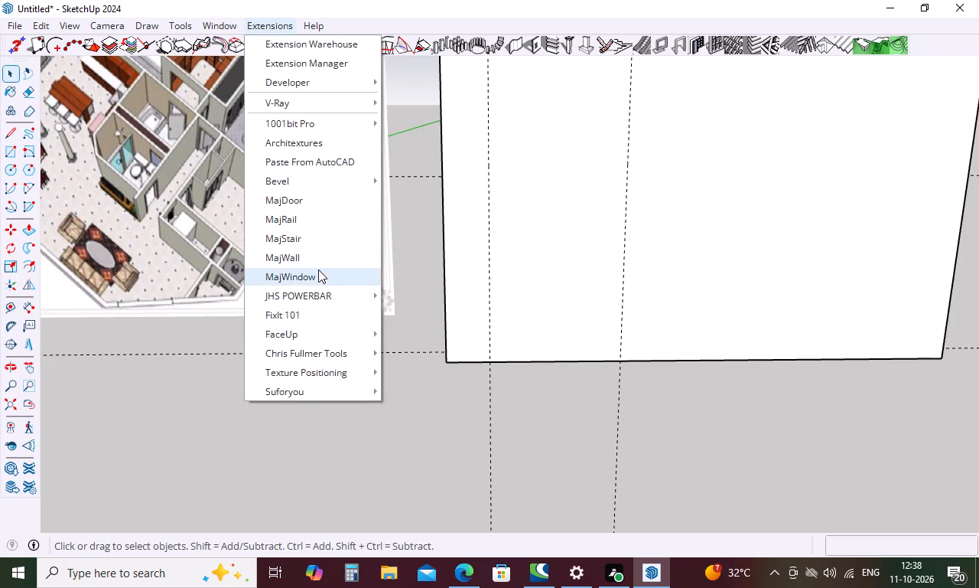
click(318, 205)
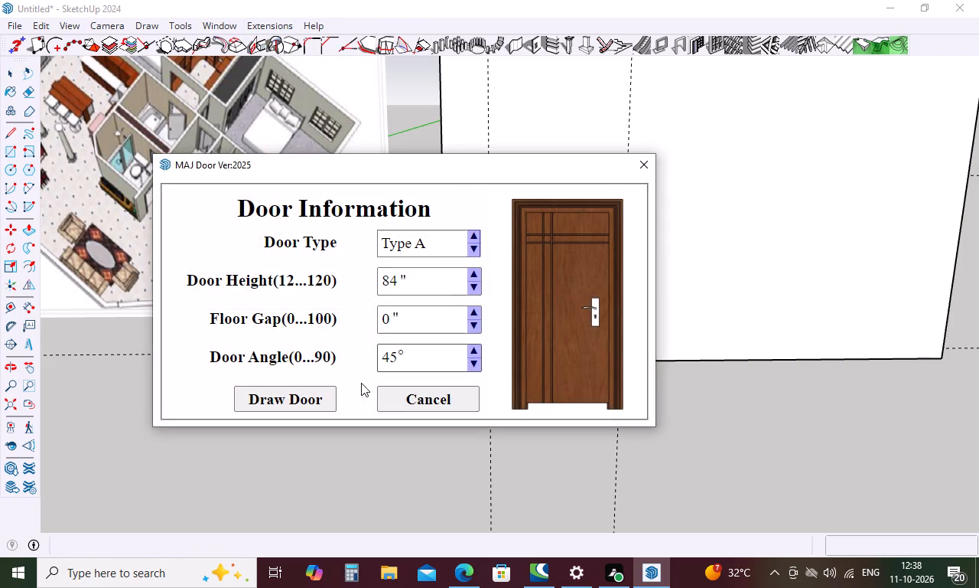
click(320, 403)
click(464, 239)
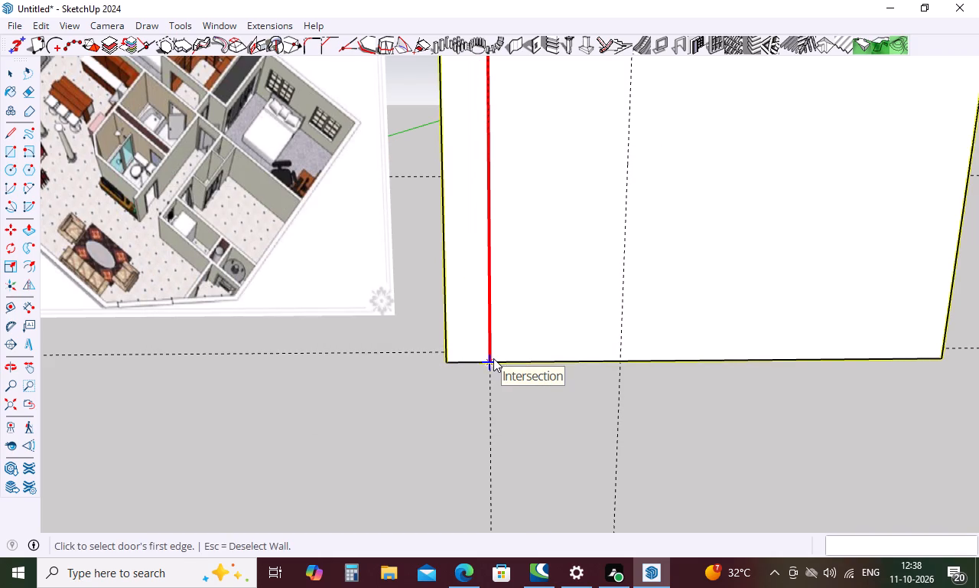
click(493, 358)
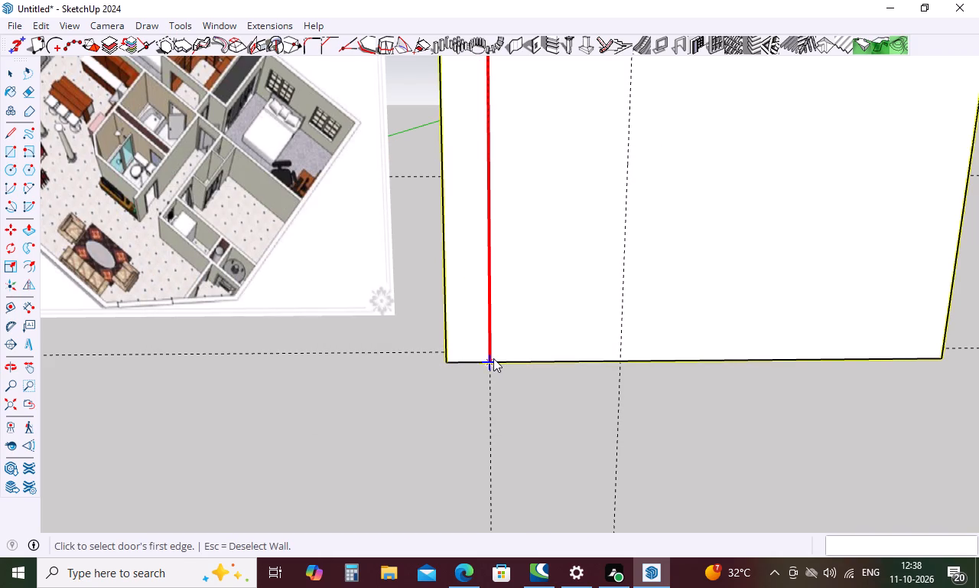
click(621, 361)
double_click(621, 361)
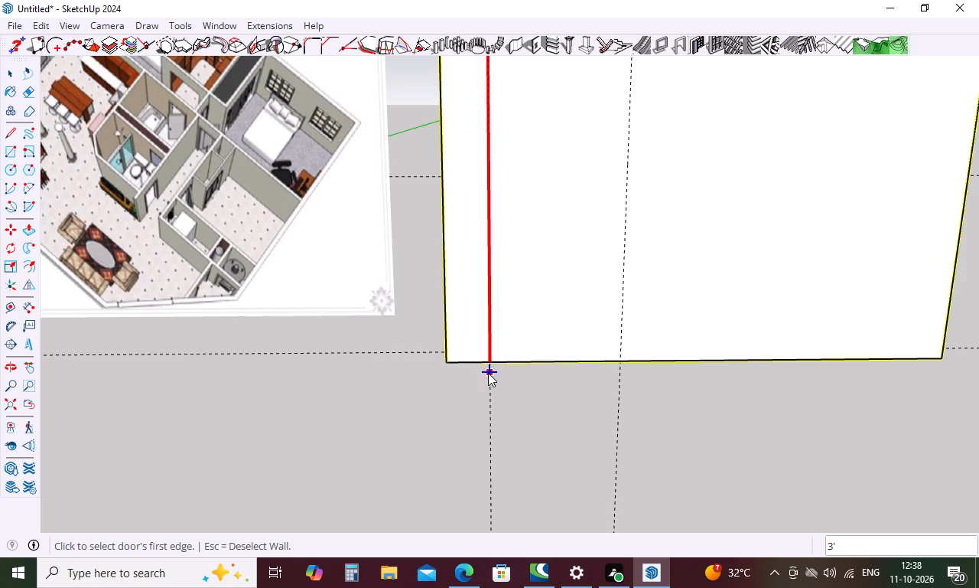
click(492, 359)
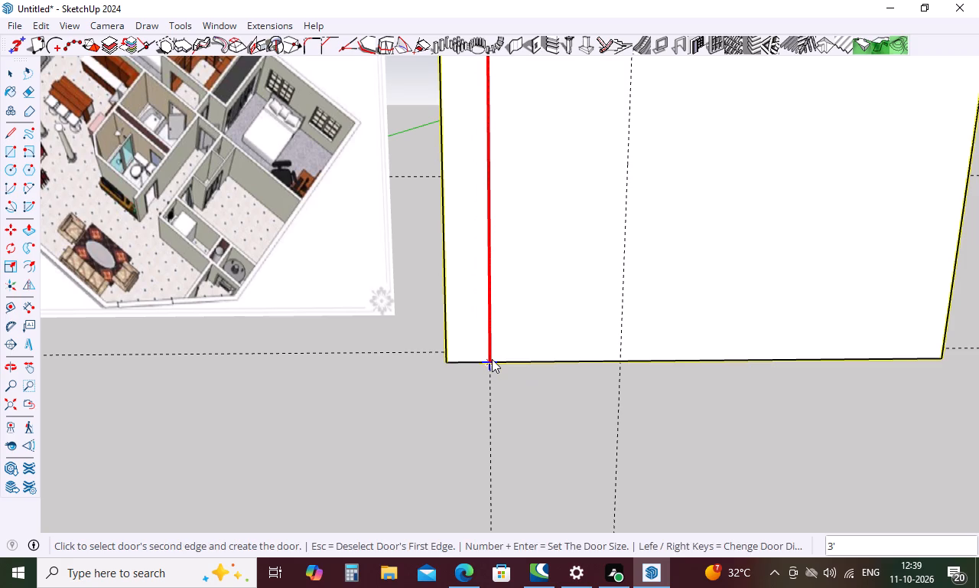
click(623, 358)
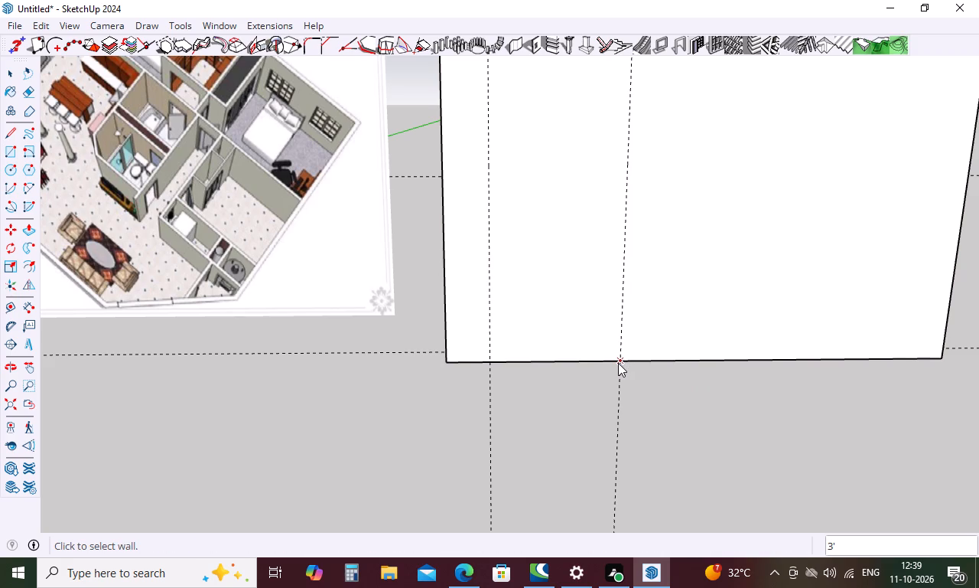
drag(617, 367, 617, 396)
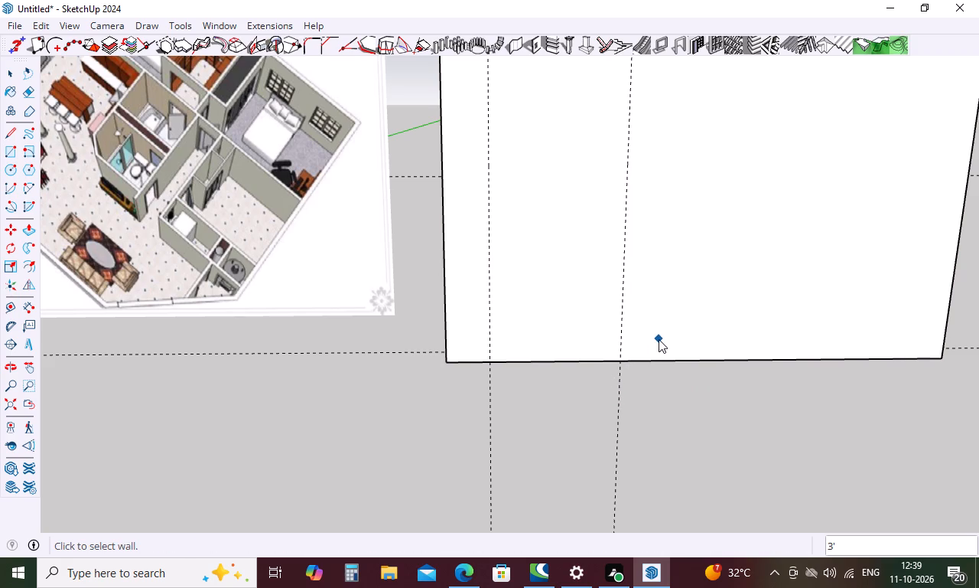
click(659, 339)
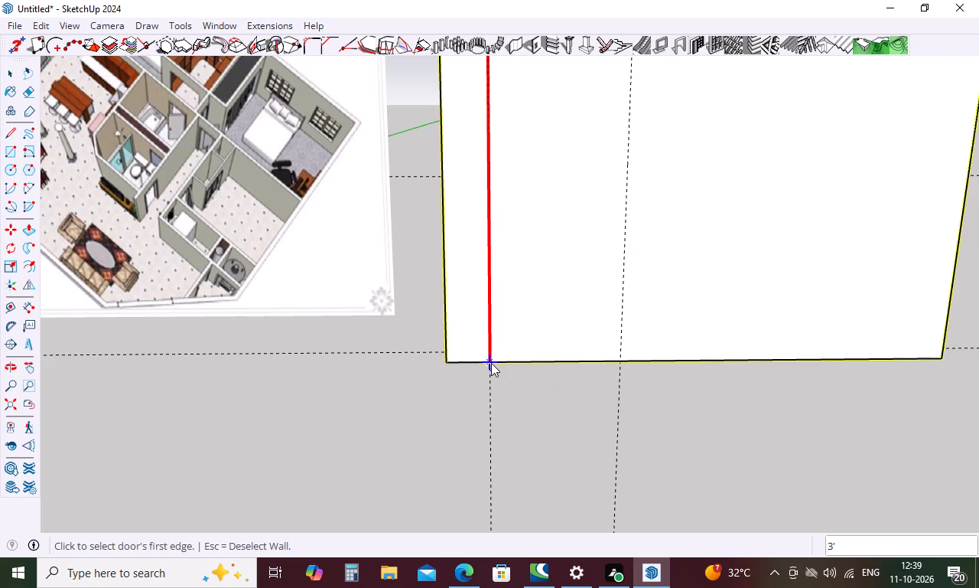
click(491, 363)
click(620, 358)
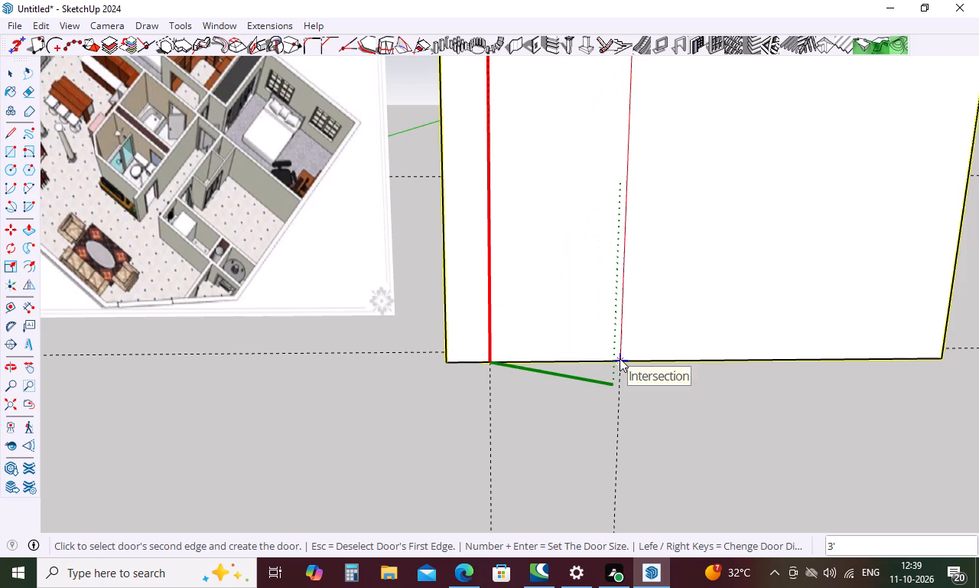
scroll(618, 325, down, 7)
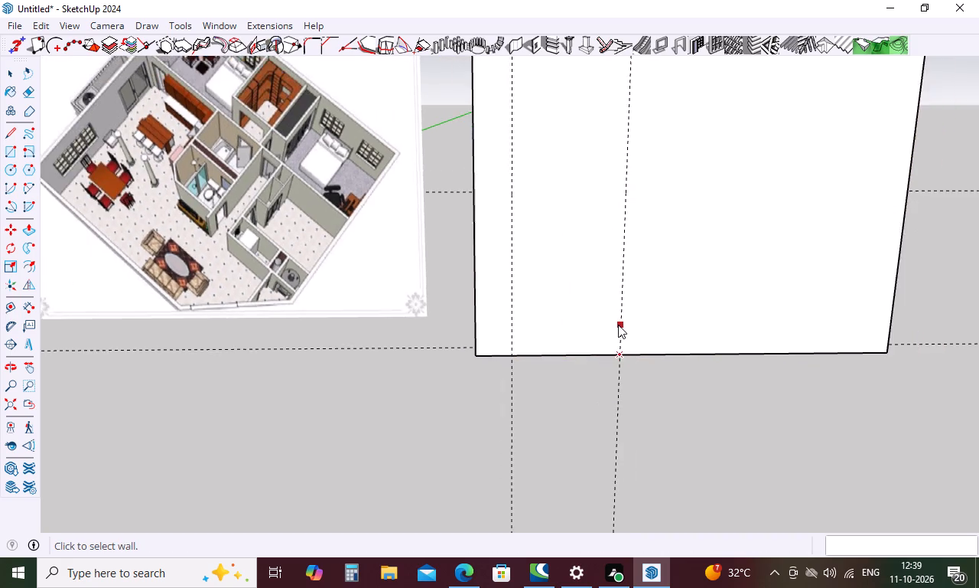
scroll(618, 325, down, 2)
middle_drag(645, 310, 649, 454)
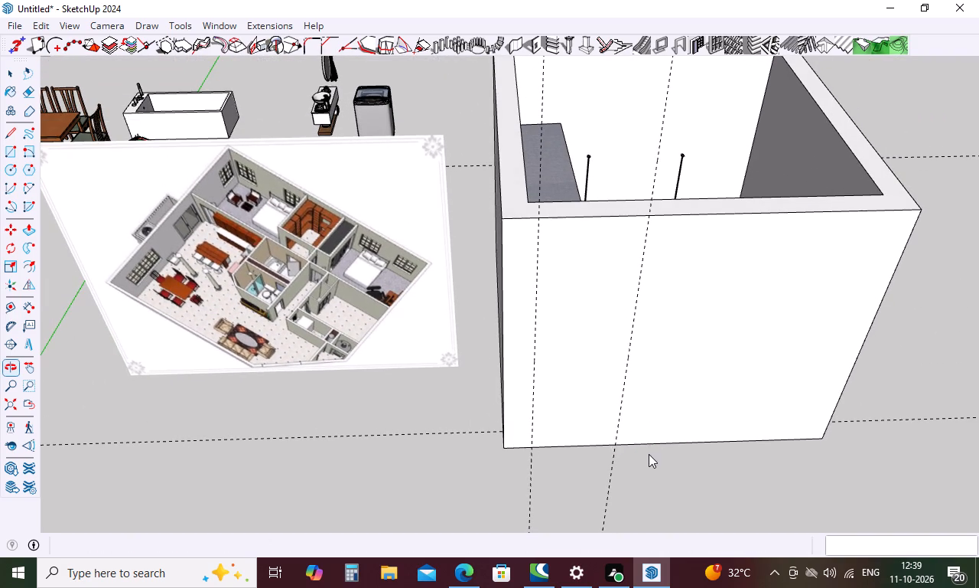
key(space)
Make all the connected bedroom wall geometry into a group.
triple_click(684, 377)
triple_click(684, 377)
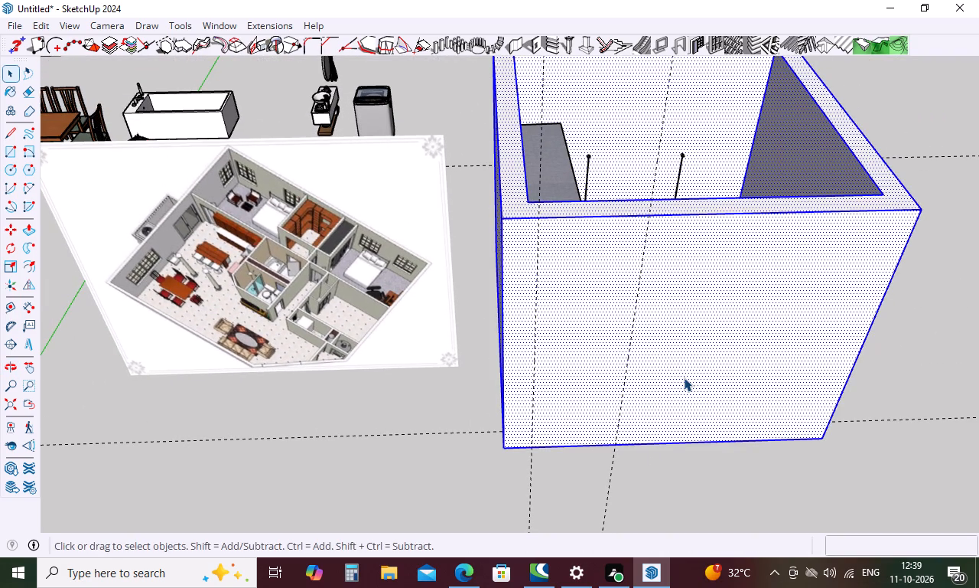
right_click(678, 309)
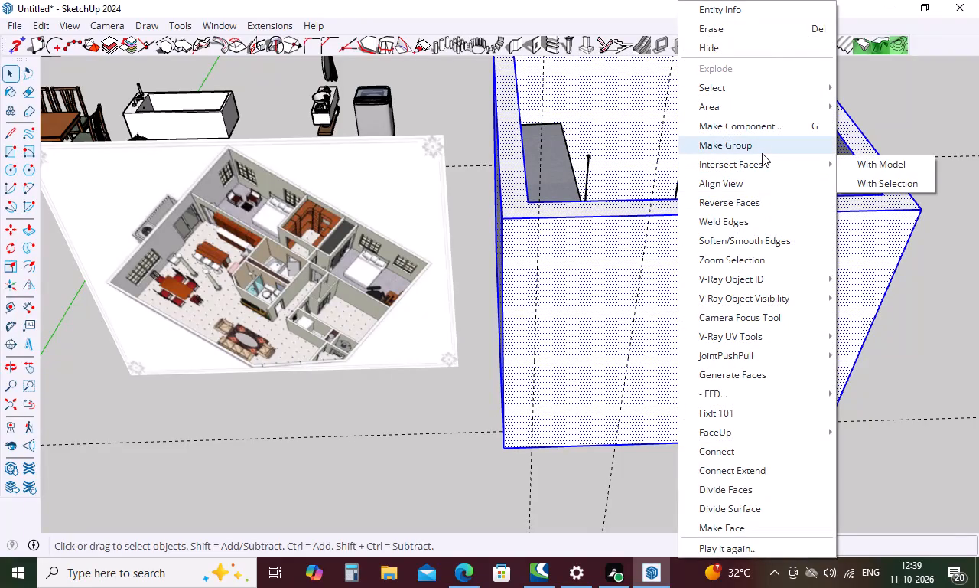
click(762, 153)
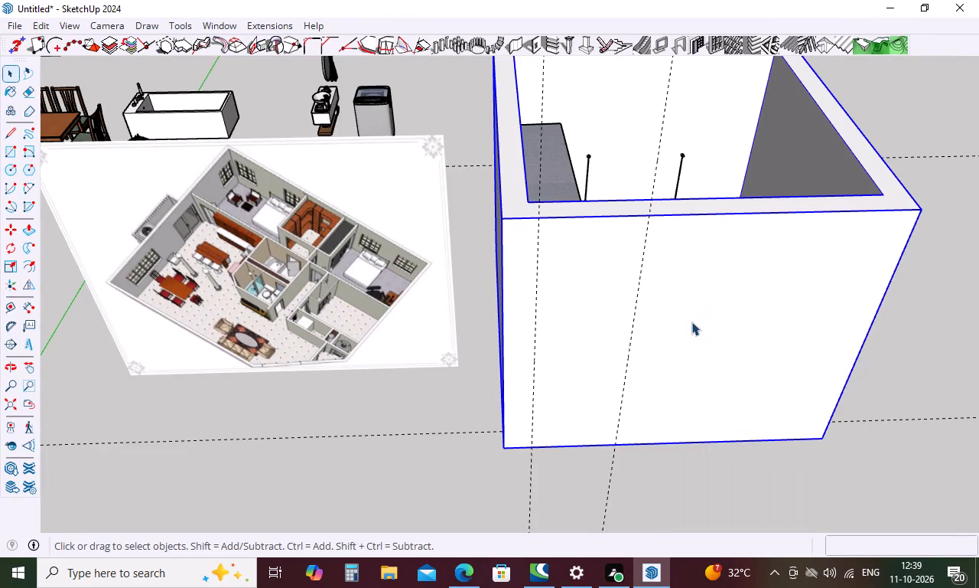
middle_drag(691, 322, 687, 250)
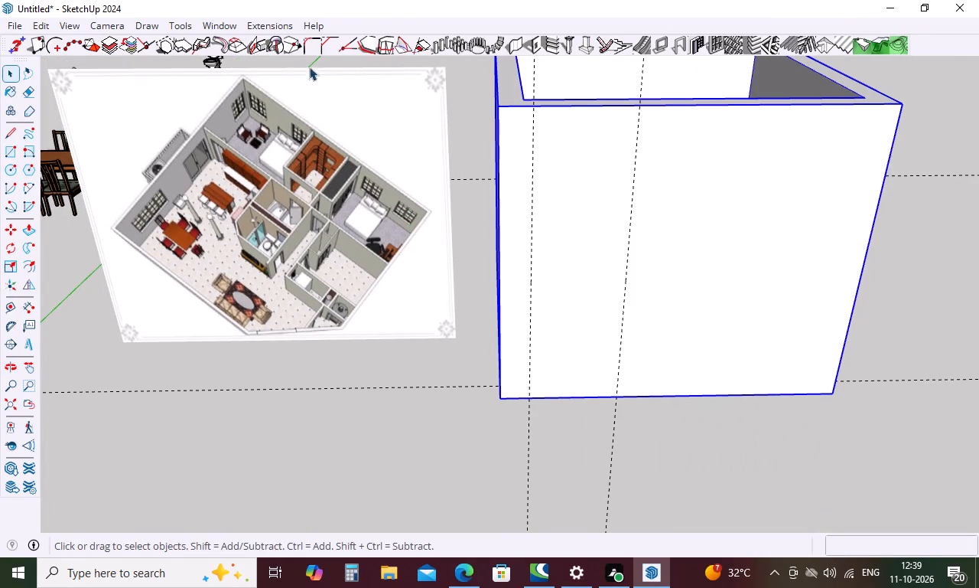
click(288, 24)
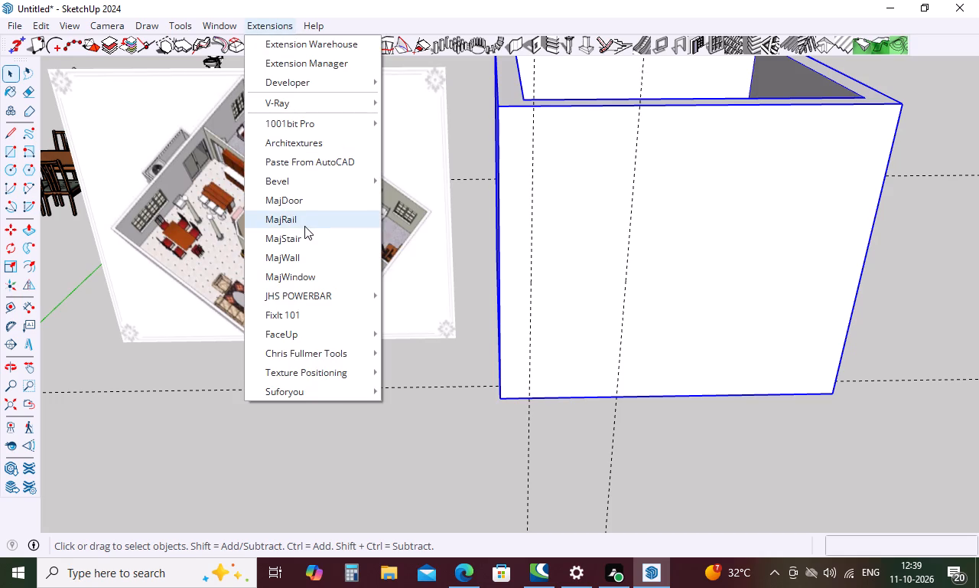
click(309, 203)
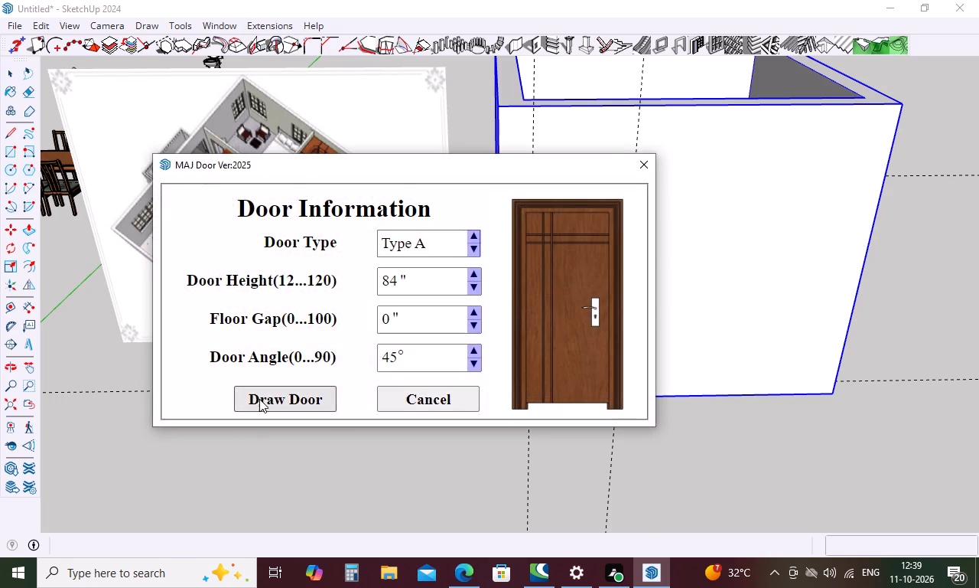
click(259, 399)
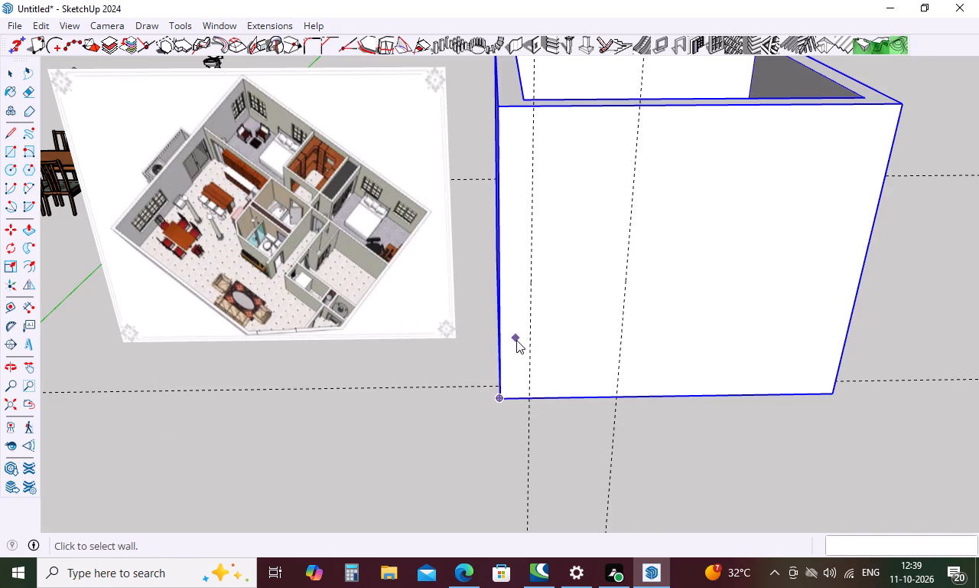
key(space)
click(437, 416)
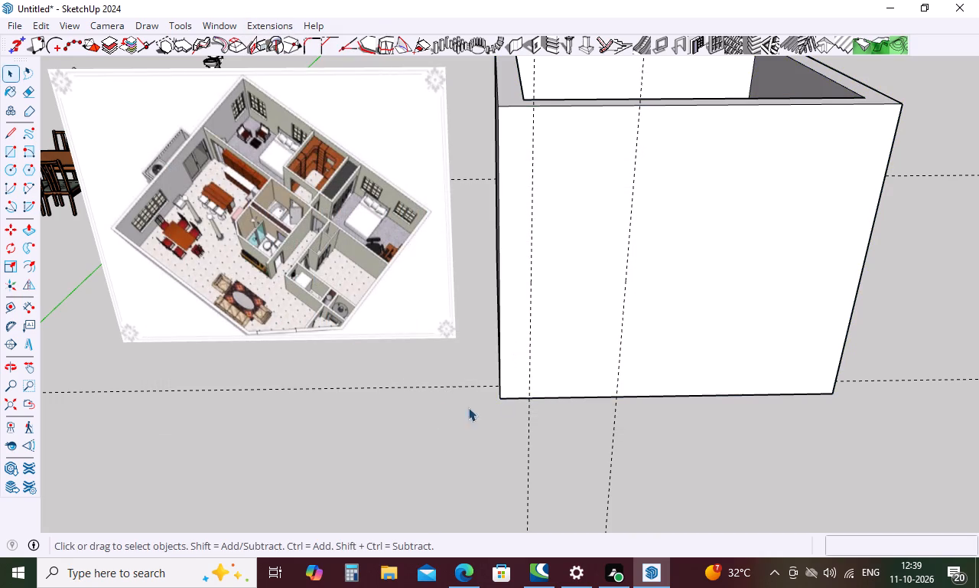
Place a 3' wide, 84" high Type A MajDoor door at 45° between the vertical guides on the grouped wall.
click(285, 24)
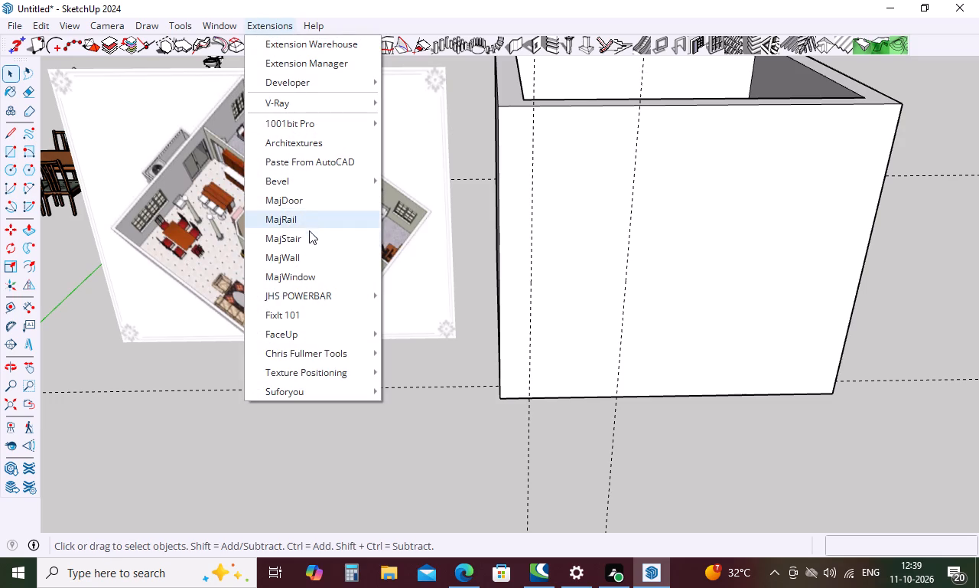
click(314, 205)
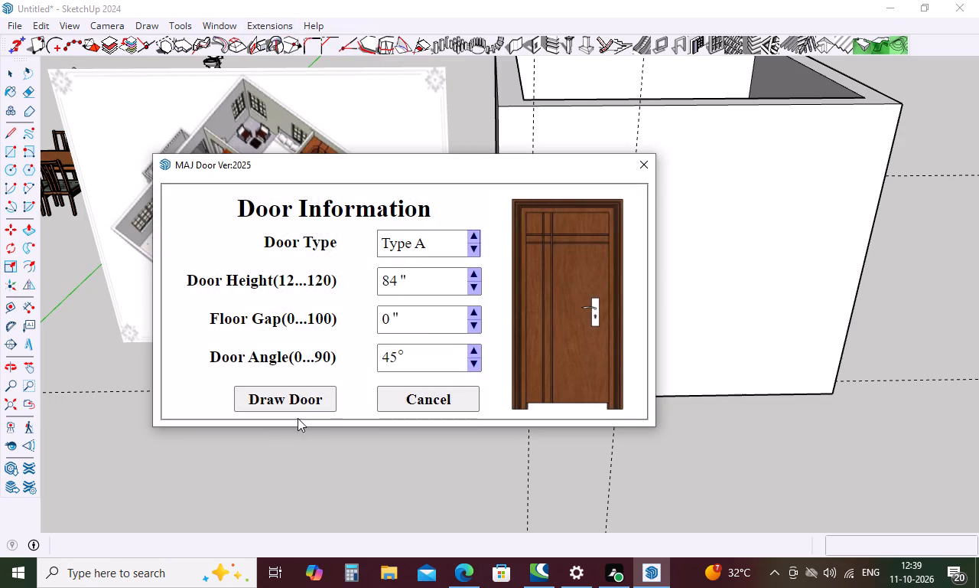
click(295, 403)
click(515, 266)
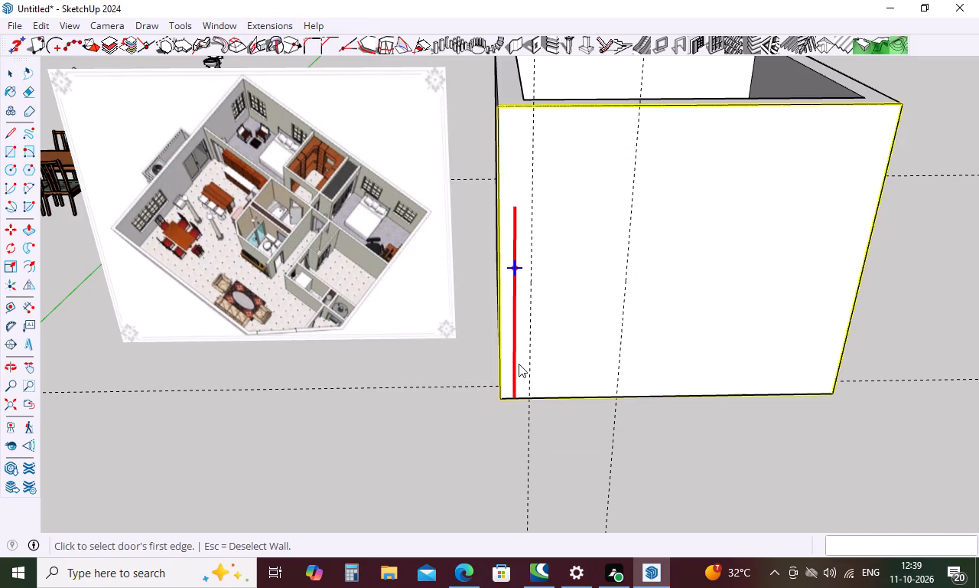
click(533, 402)
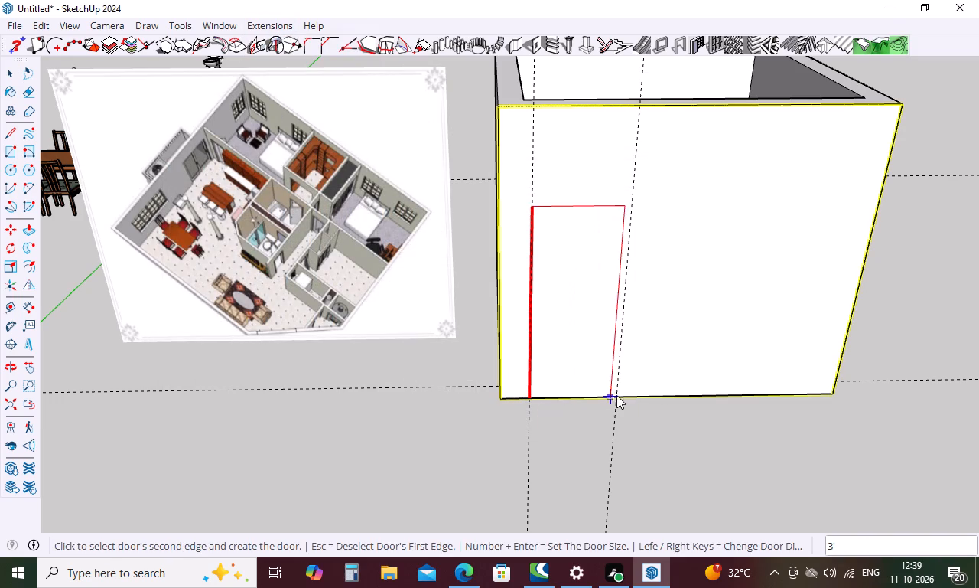
click(616, 395)
middle_drag(612, 405, 612, 403)
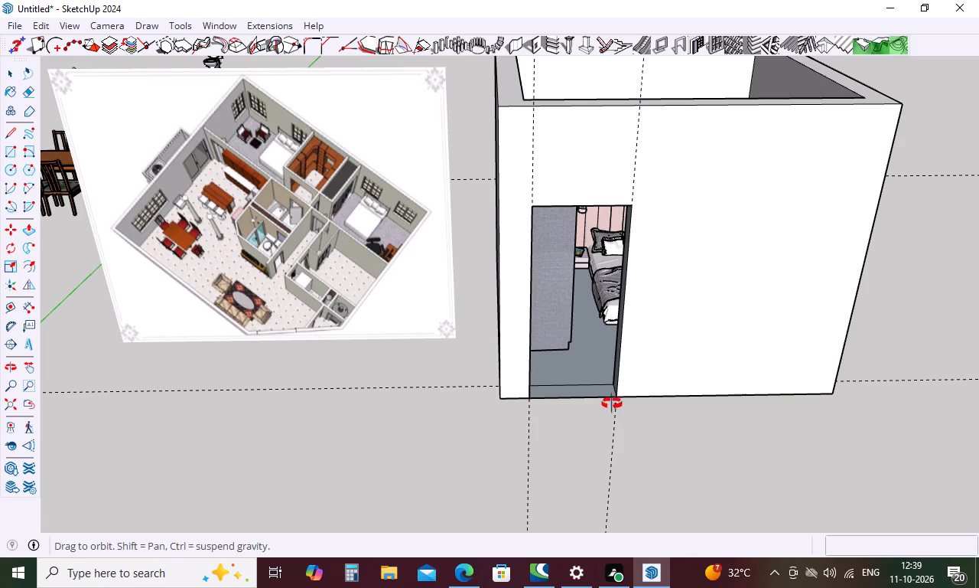
Inspect the door opening from several angles and undo the last door placement on the grouped wall.
middle_drag(612, 403, 615, 294)
middle_drag(614, 299, 616, 350)
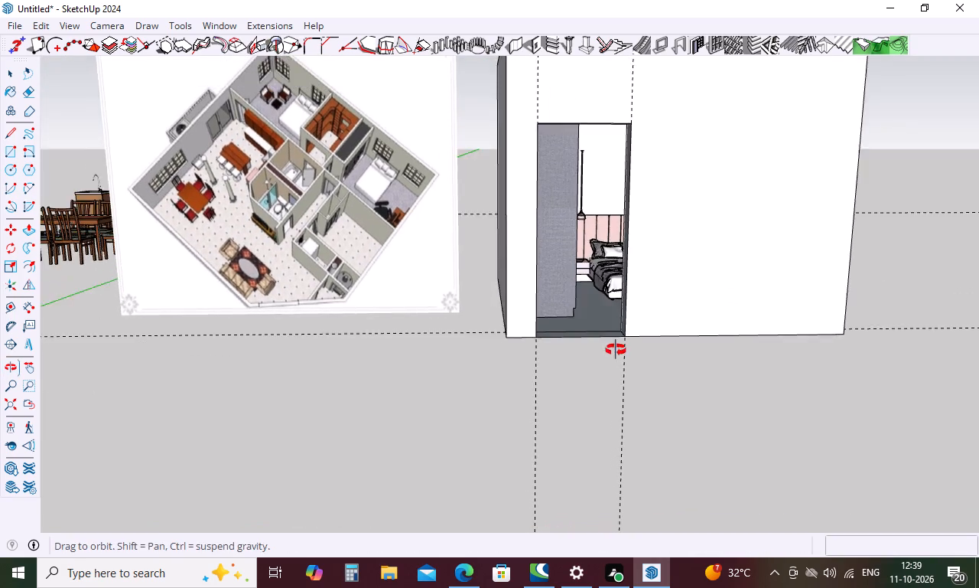
middle_drag(616, 350, 275, 469)
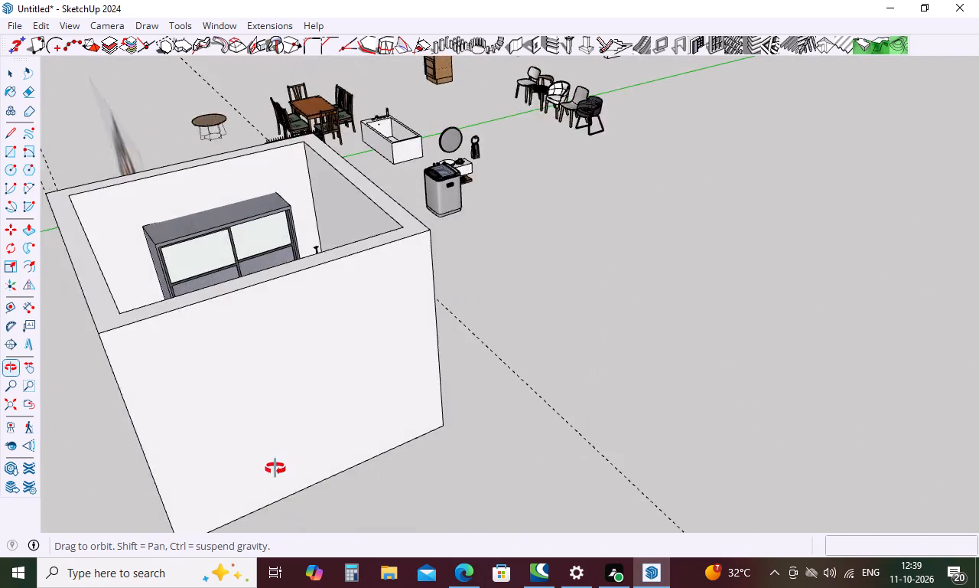
middle_drag(275, 469, 616, 367)
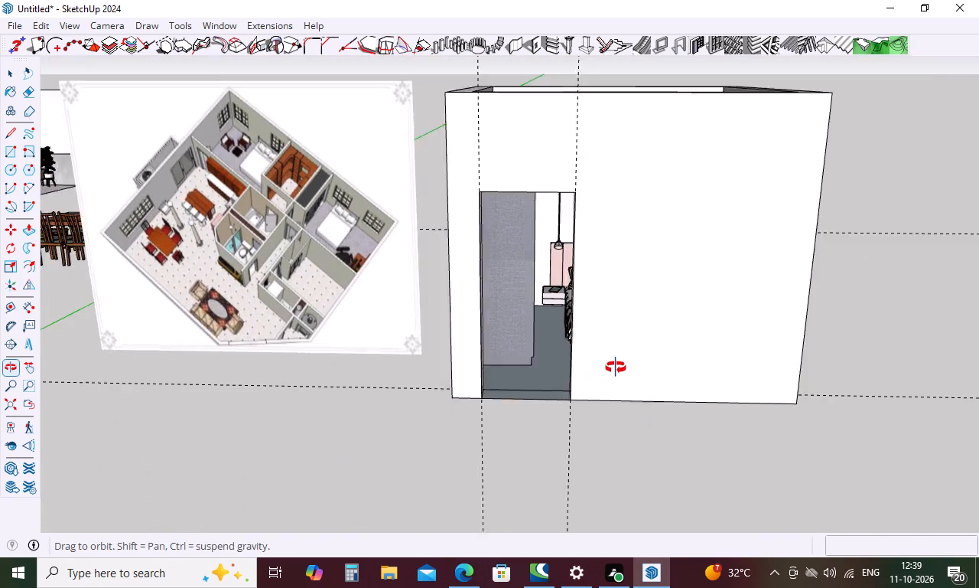
middle_drag(616, 367, 637, 360)
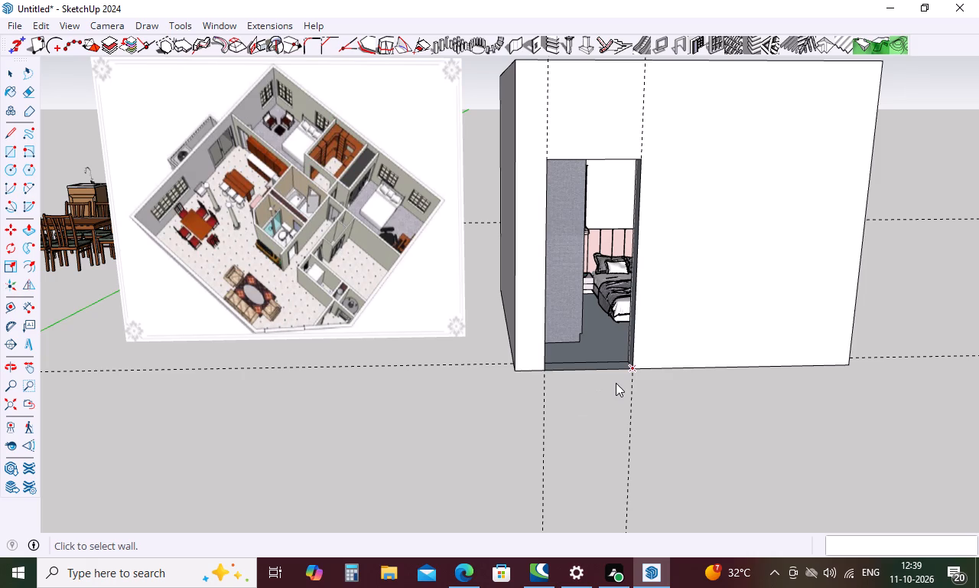
key(ctrl+z)
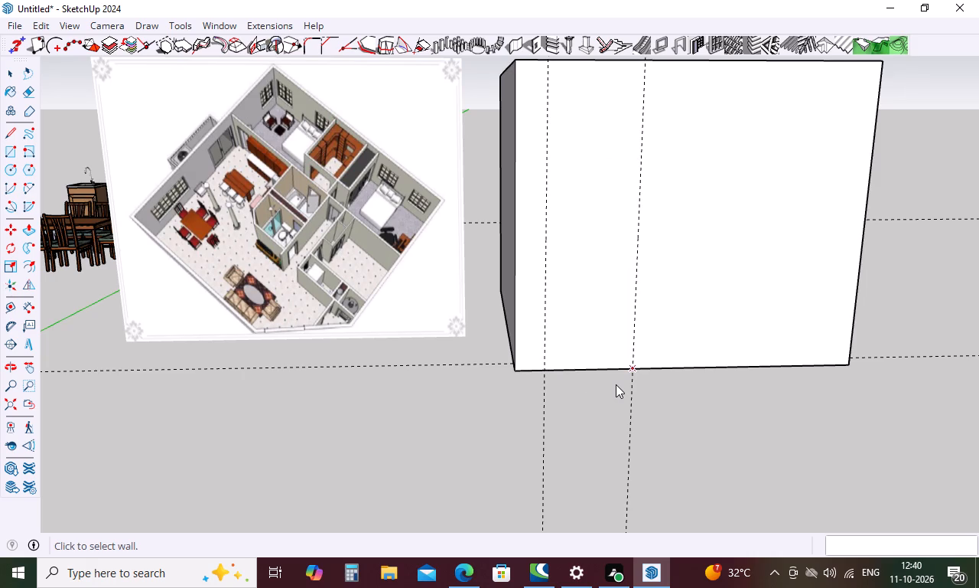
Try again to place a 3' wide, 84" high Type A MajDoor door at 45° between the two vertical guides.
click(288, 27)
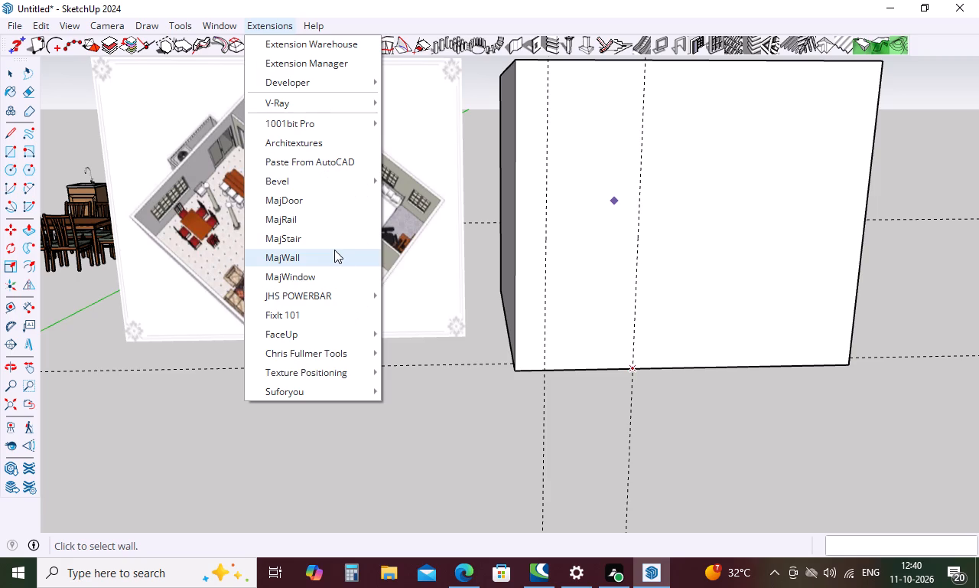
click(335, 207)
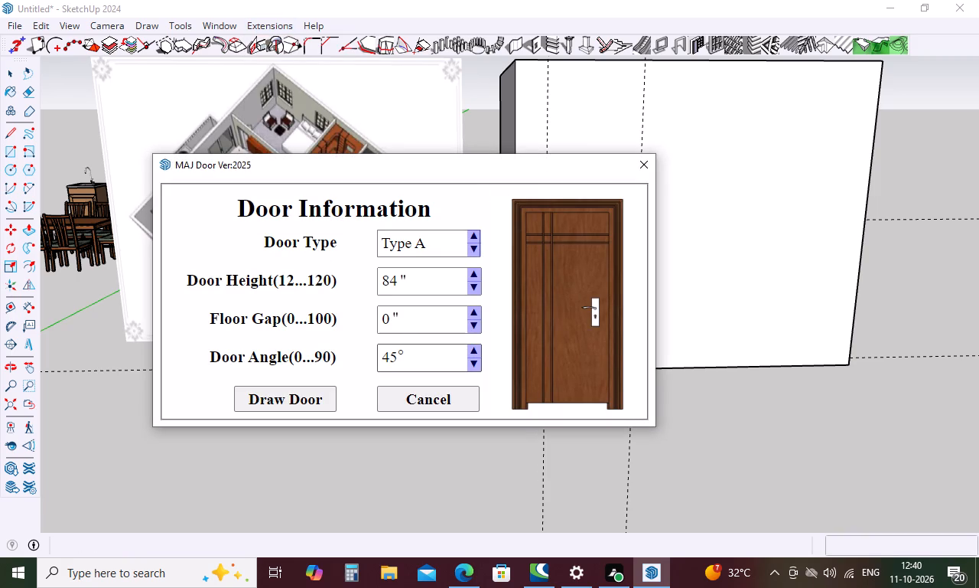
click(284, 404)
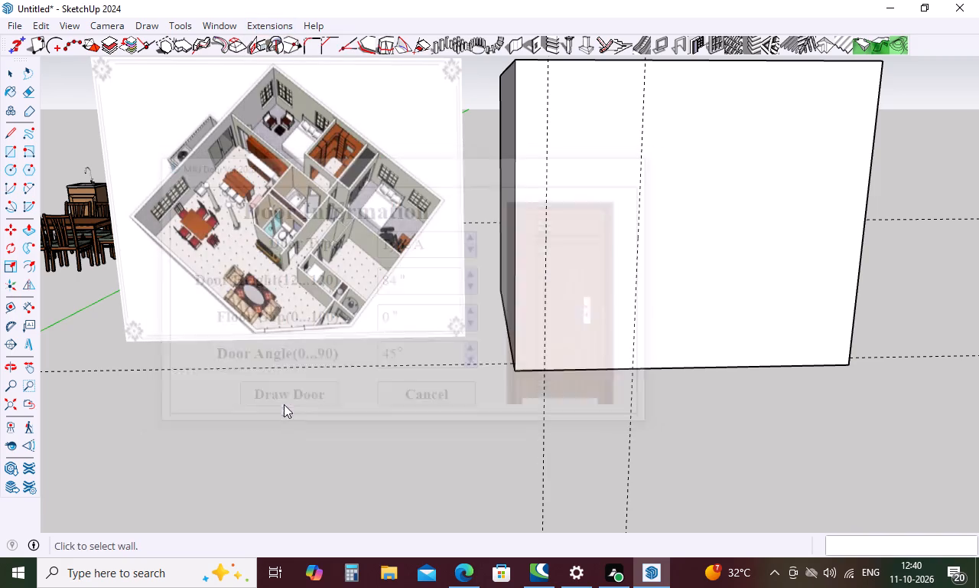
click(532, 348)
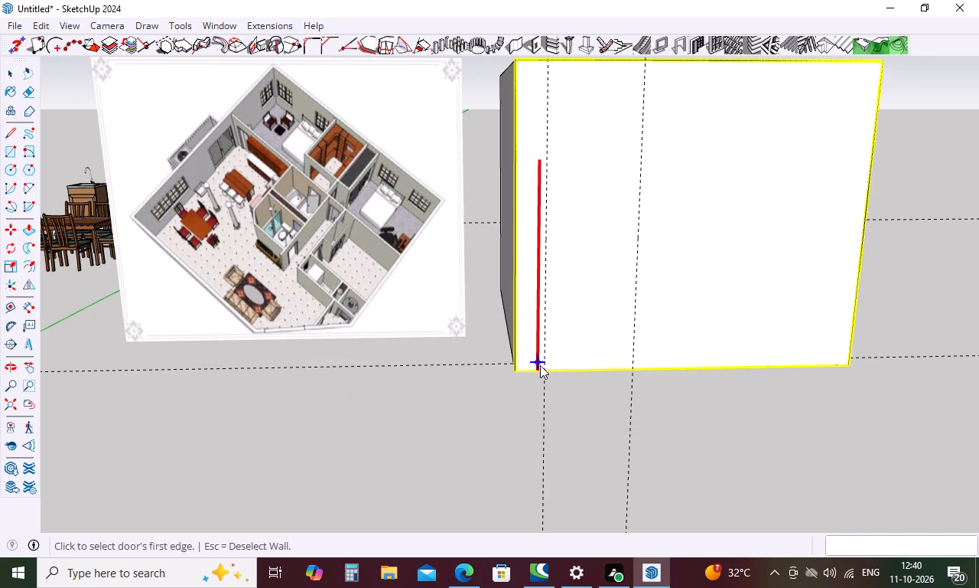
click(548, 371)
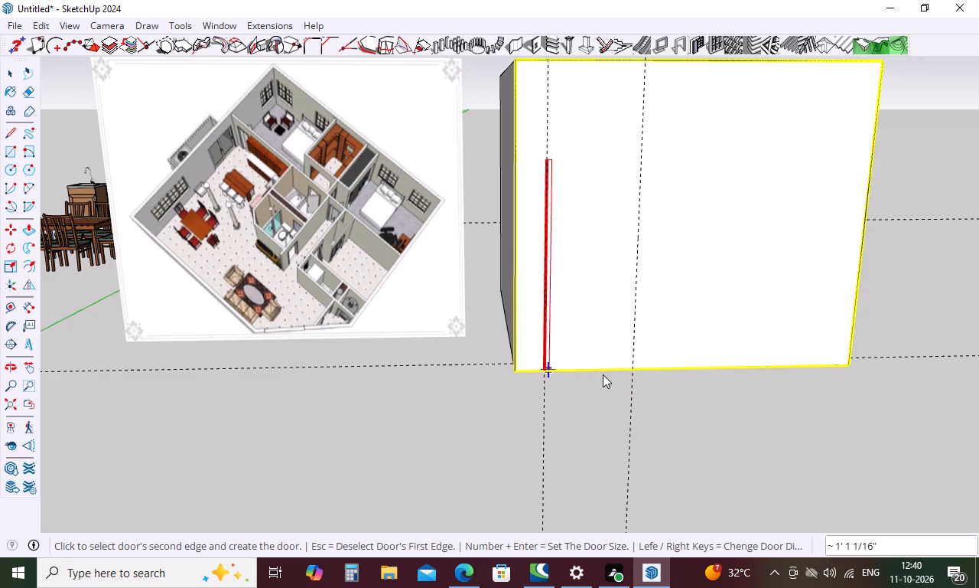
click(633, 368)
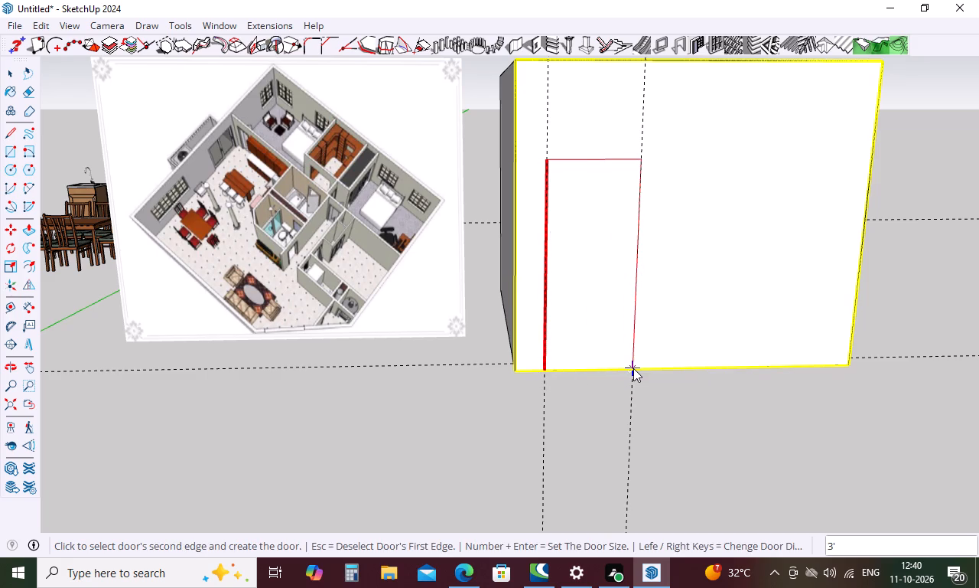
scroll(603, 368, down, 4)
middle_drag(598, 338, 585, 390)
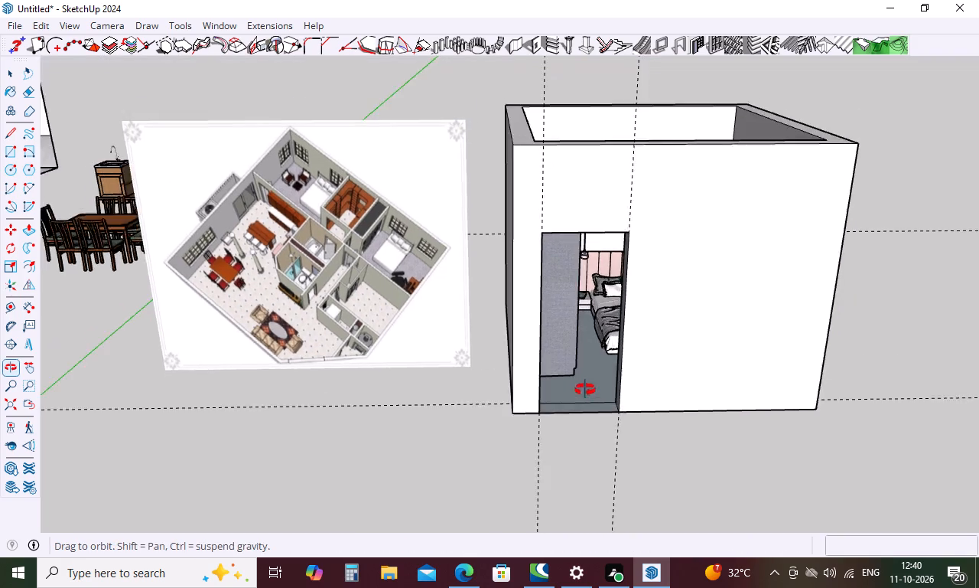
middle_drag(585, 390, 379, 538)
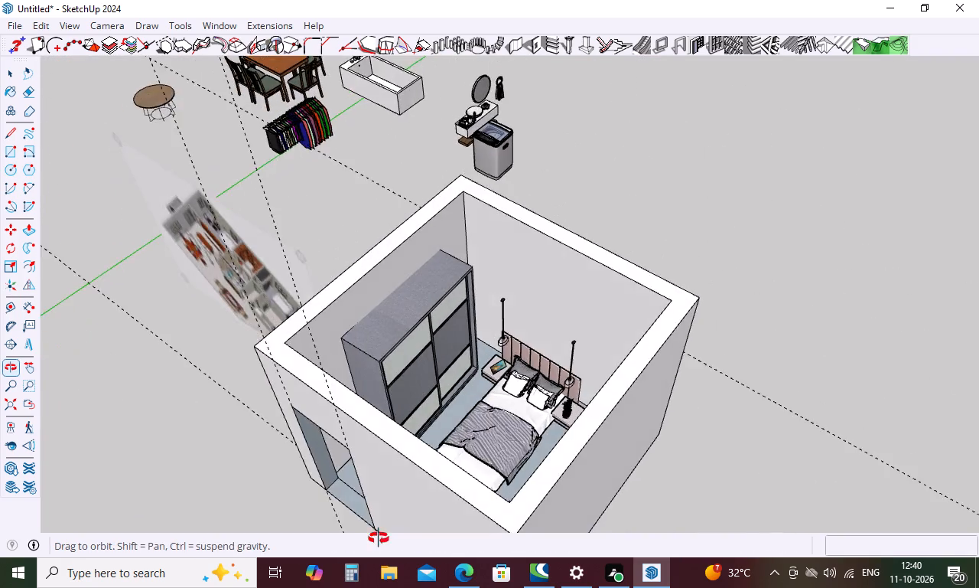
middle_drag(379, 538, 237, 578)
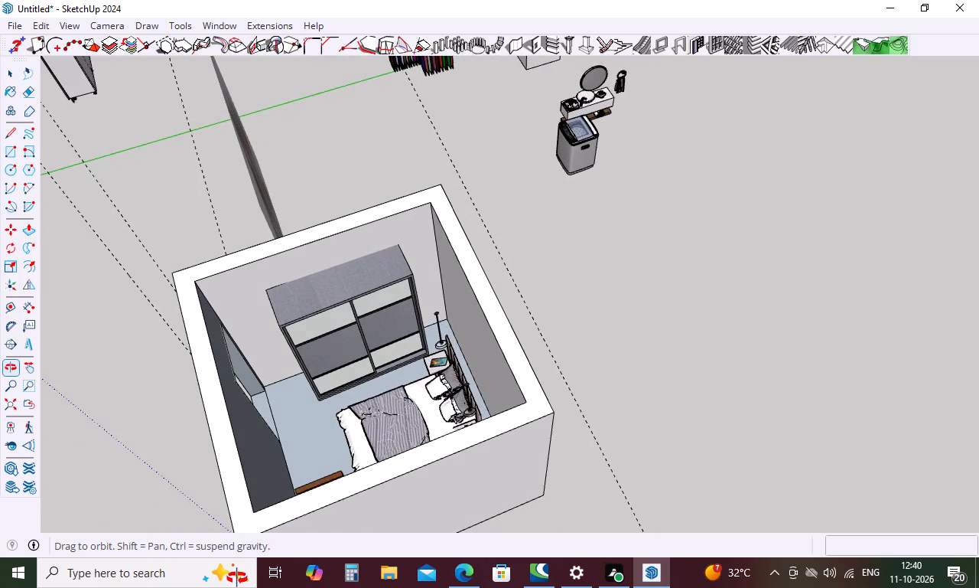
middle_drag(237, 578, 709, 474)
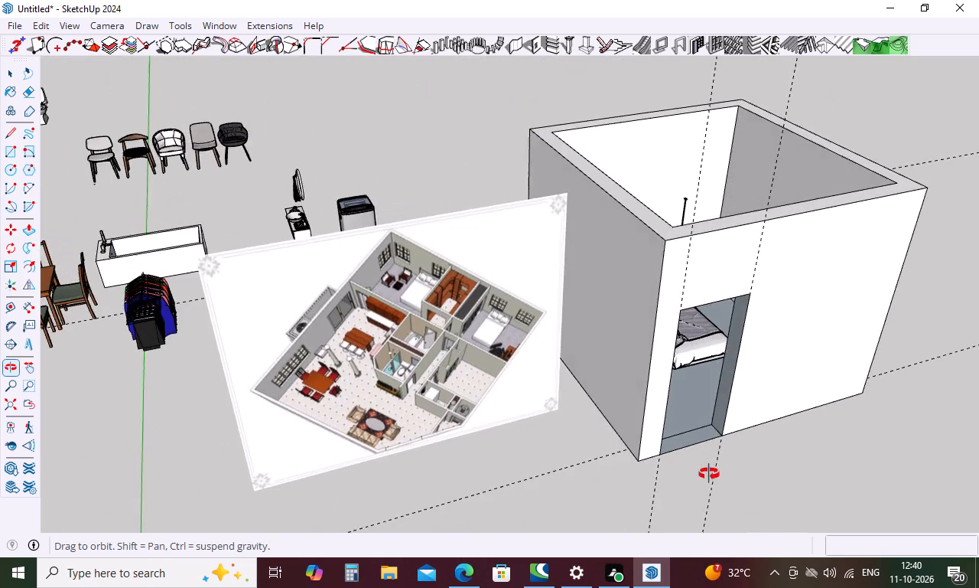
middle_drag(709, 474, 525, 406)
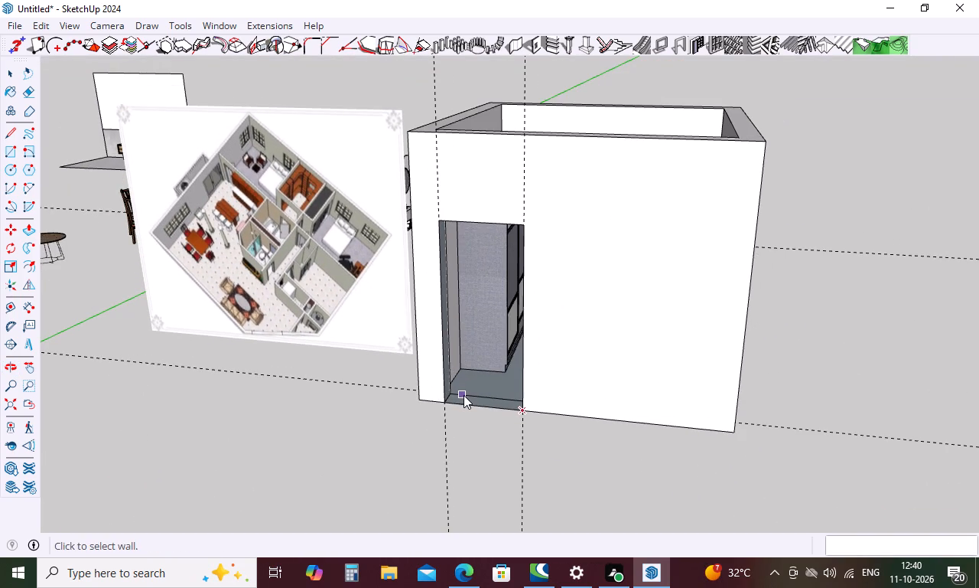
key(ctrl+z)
Place a 3' wide, 84" high Type A MajDoor door with a 30° door angle between the vertical guides on the grouped wall.
click(279, 30)
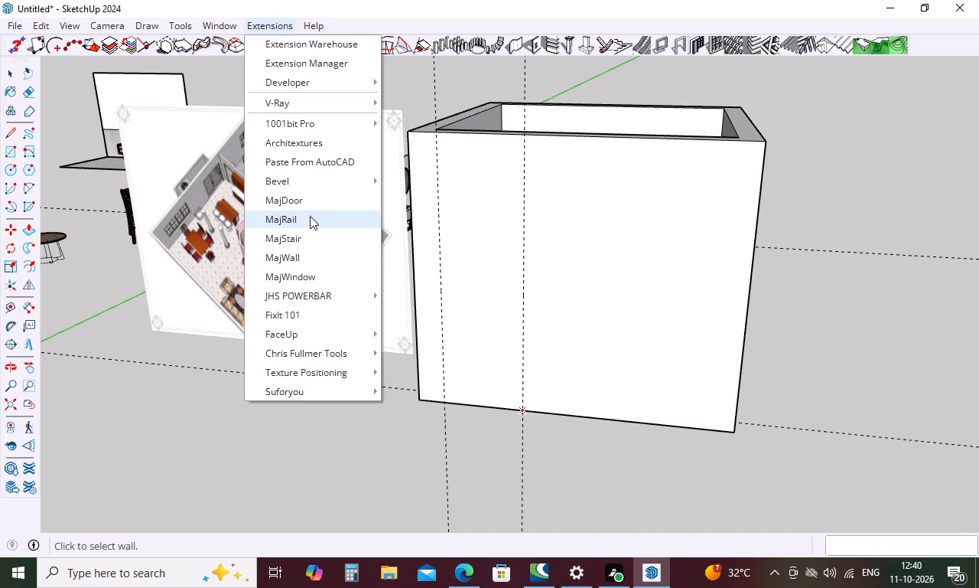
click(311, 206)
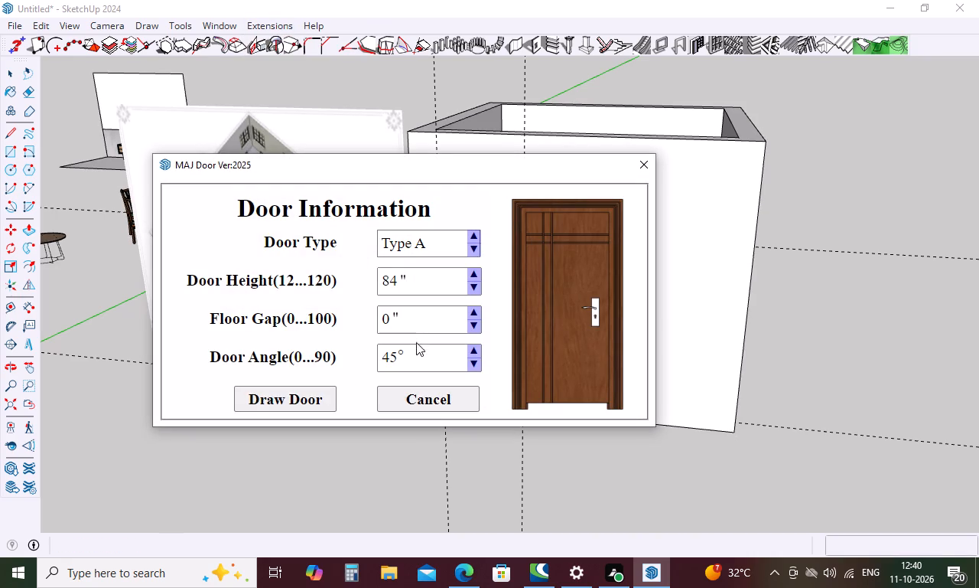
click(417, 357)
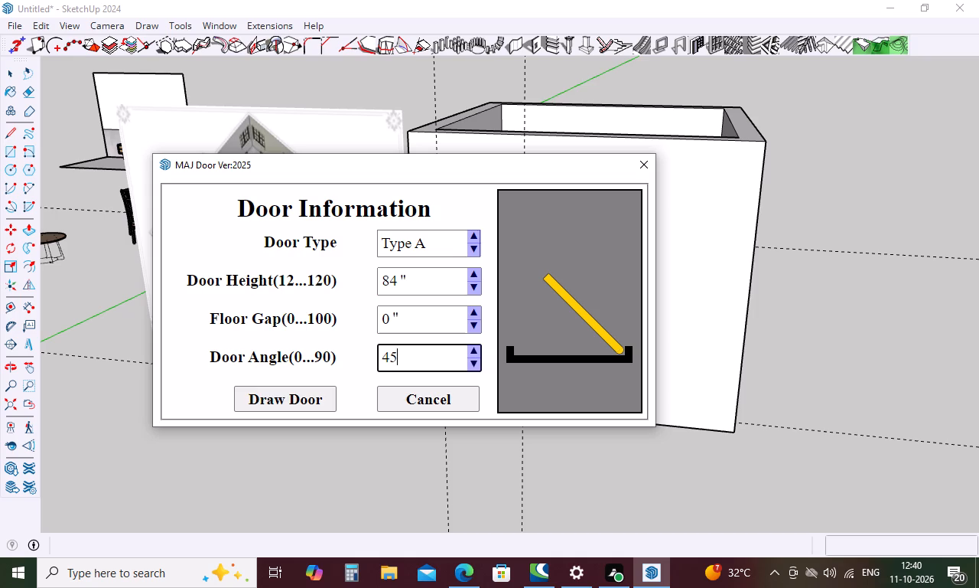
key(BackSpace)
key(BackSpace)
key(2)
key(BackSpace)
text(30)
click(307, 396)
click(574, 325)
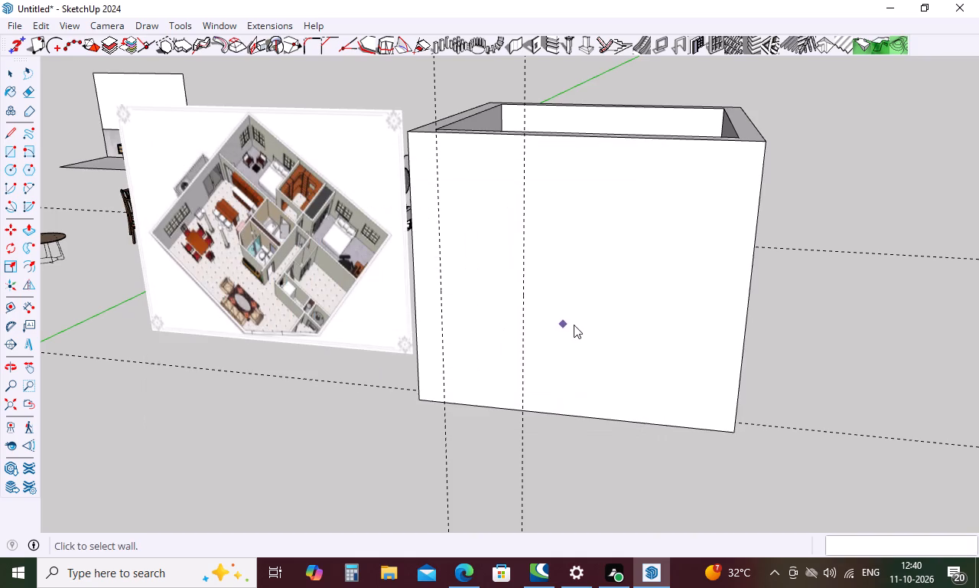
click(447, 400)
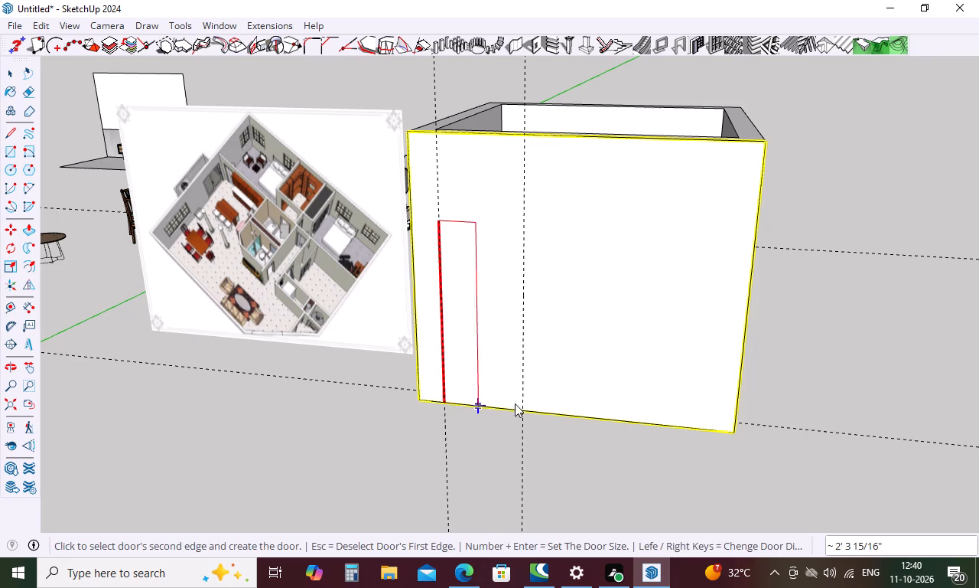
click(523, 410)
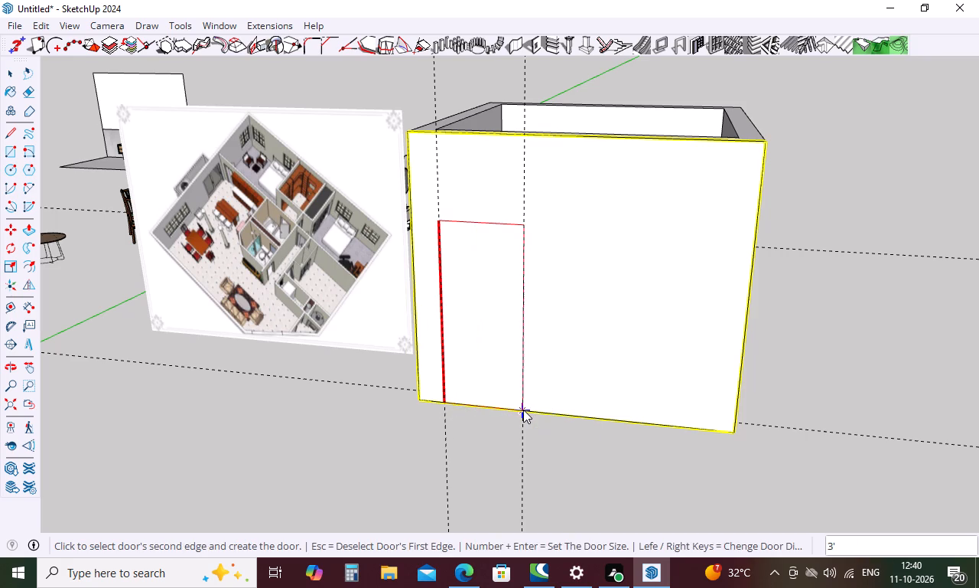
middle_drag(558, 380, 500, 480)
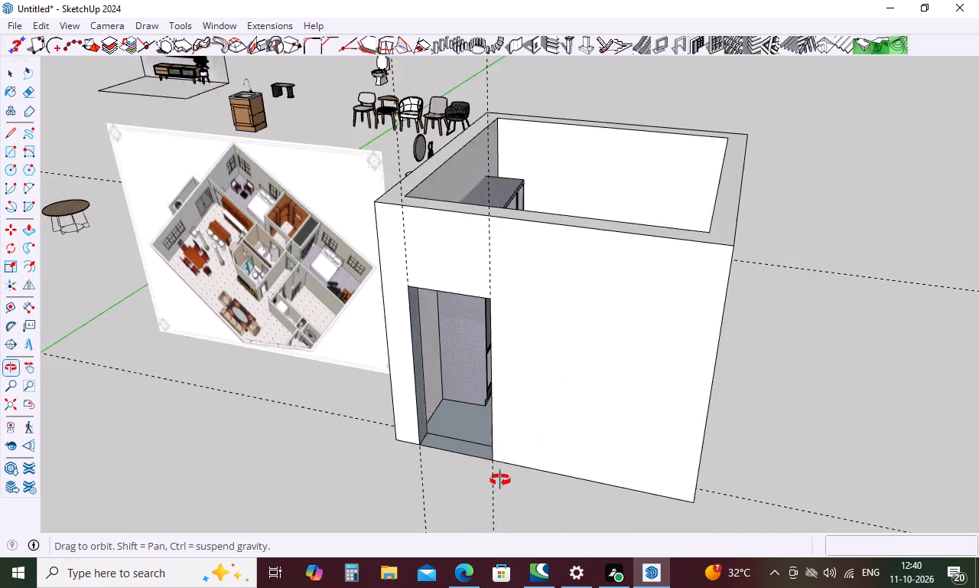
middle_drag(500, 480, 493, 494)
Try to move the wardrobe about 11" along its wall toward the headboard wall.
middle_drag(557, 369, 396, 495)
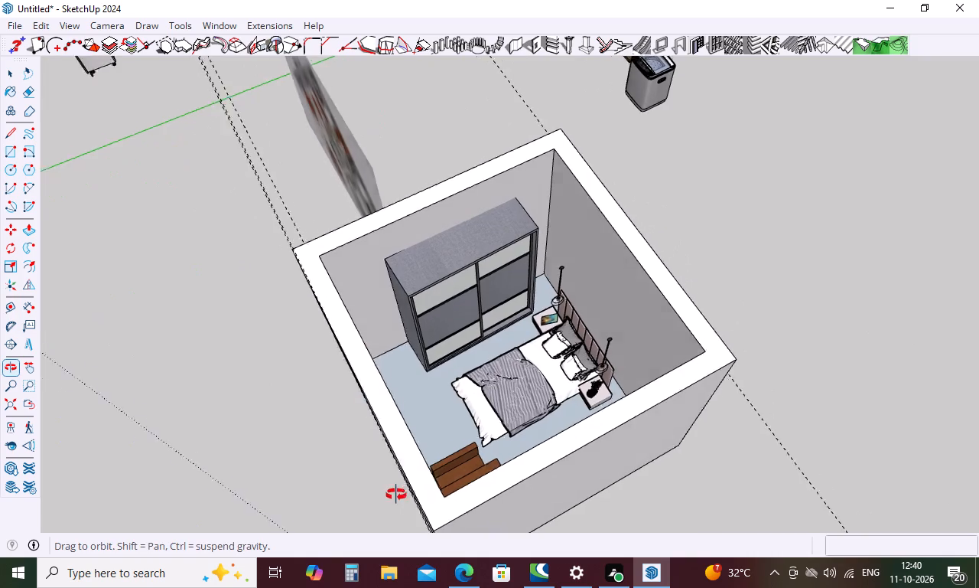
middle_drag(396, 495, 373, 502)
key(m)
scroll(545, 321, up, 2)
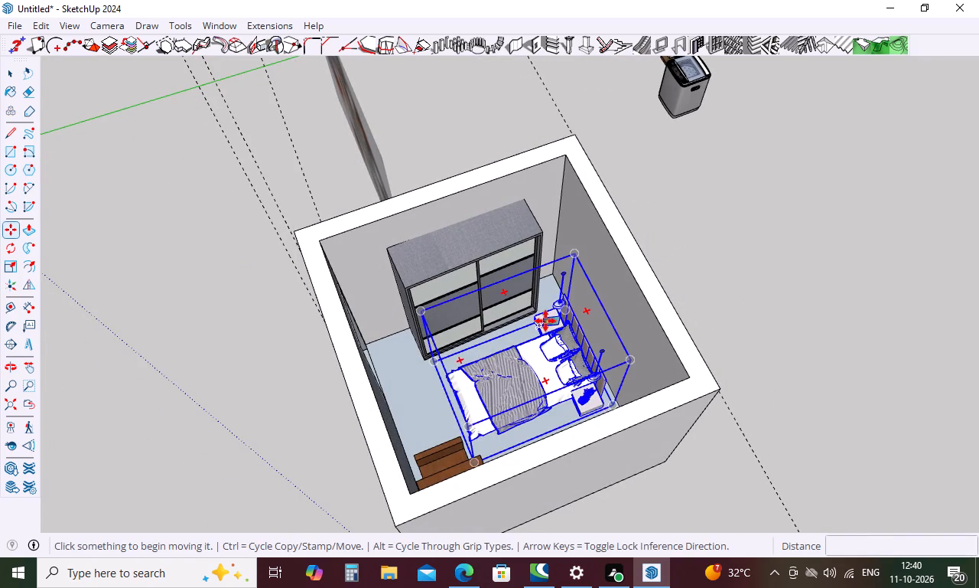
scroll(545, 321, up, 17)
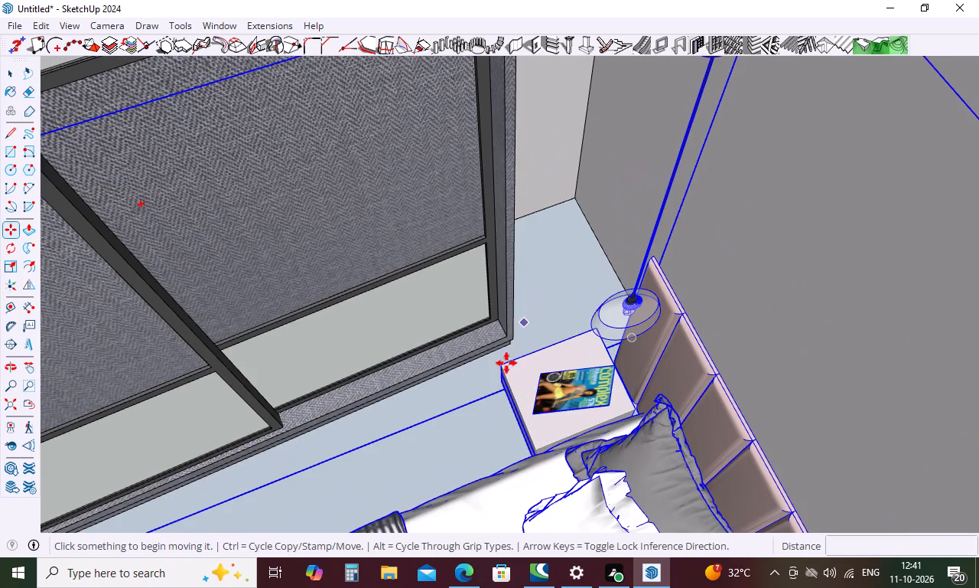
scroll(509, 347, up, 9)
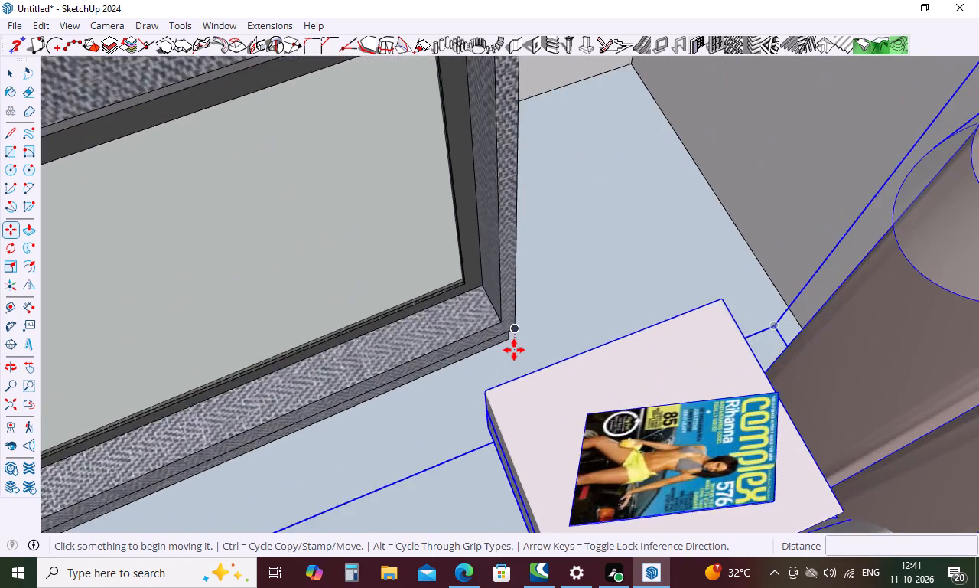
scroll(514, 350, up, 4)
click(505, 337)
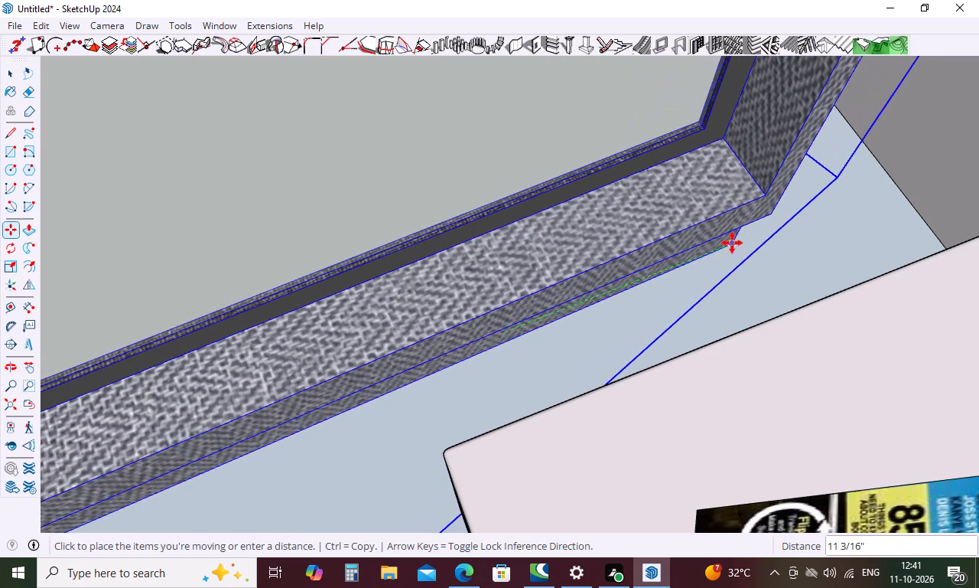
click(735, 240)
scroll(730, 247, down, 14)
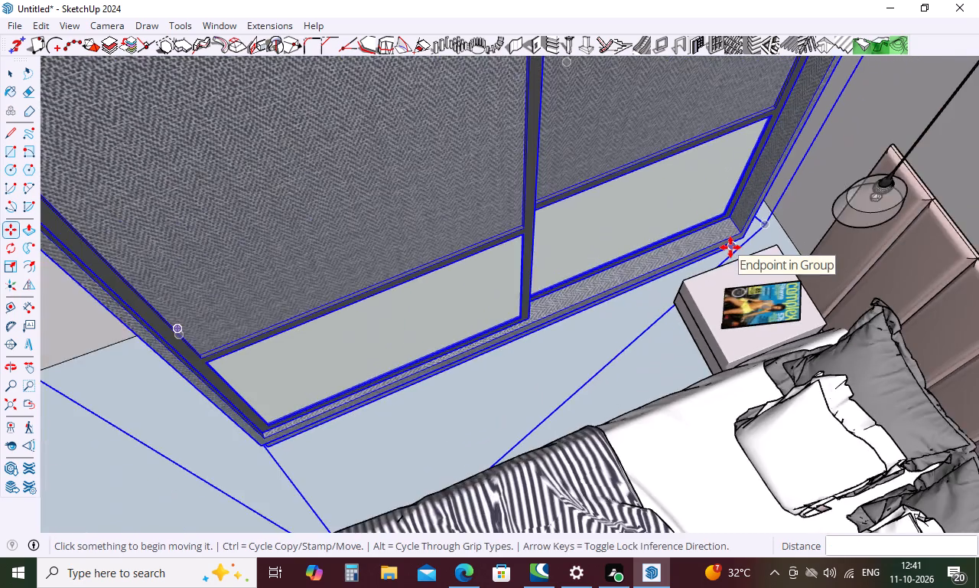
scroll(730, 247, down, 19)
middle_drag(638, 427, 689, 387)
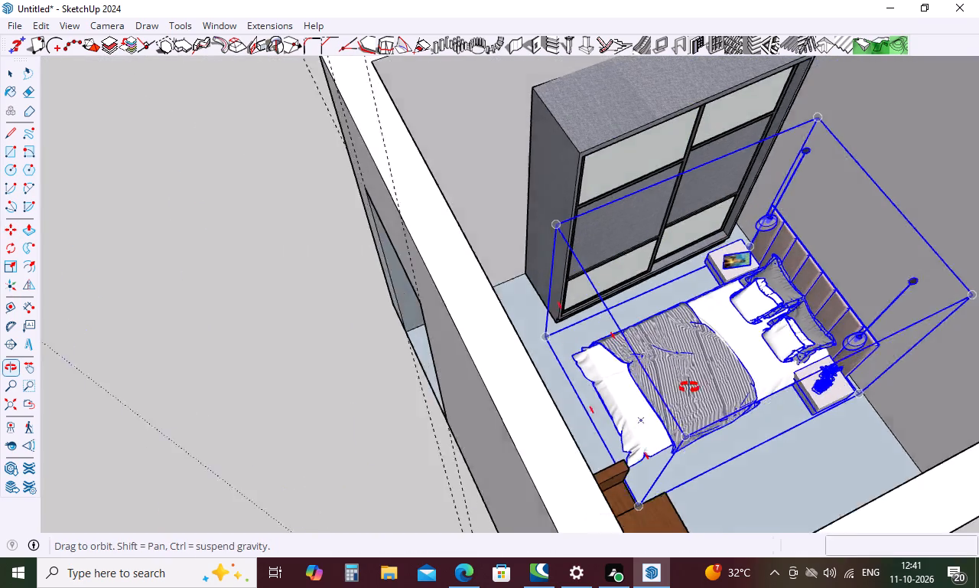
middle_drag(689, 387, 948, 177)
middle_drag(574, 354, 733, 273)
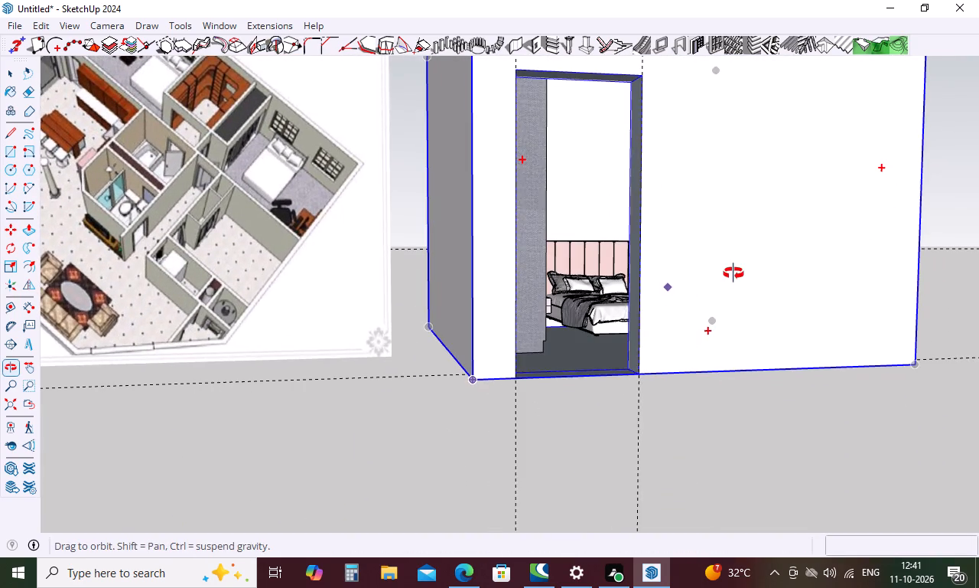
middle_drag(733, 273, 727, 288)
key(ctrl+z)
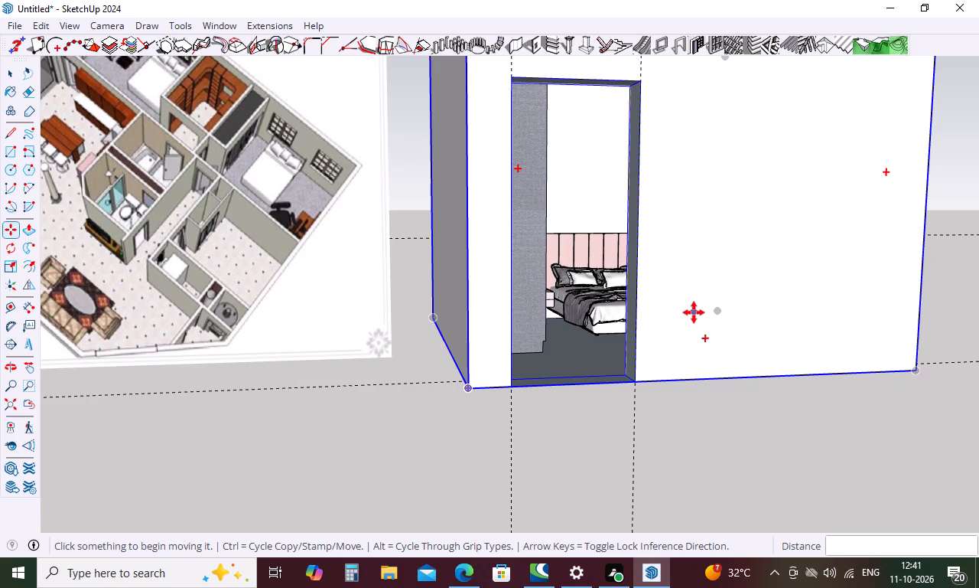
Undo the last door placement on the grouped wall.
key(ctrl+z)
Move the wardrobe about 7 7/16" along its wall toward the headboard wall.
scroll(597, 316, down, 7)
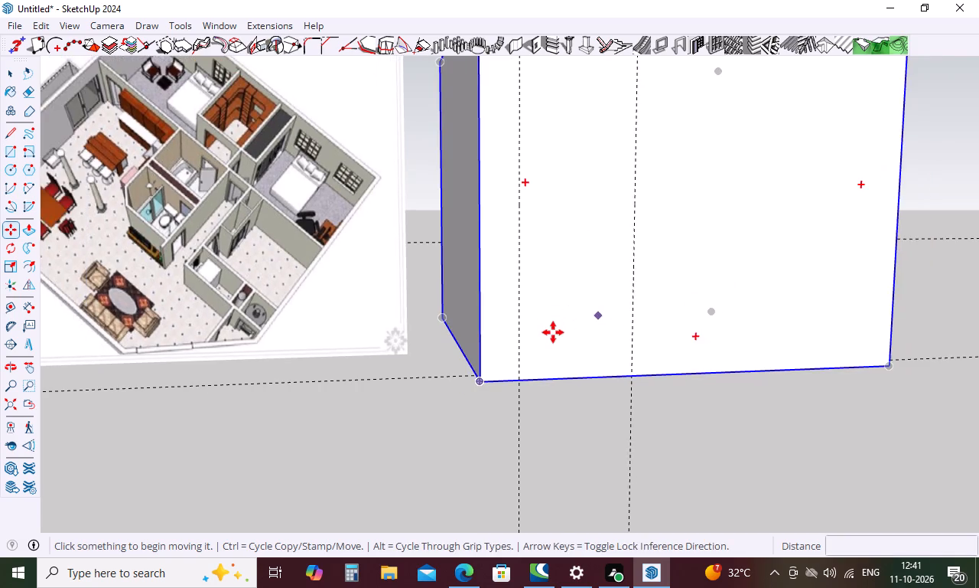
scroll(553, 332, down, 15)
middle_drag(672, 266, 580, 441)
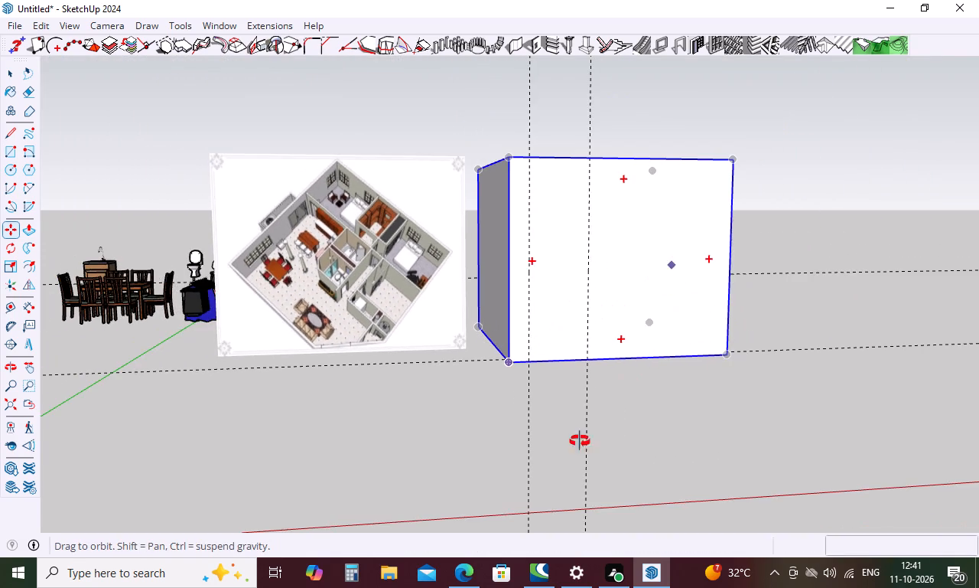
middle_drag(580, 441, 363, 546)
scroll(411, 362, up, 5)
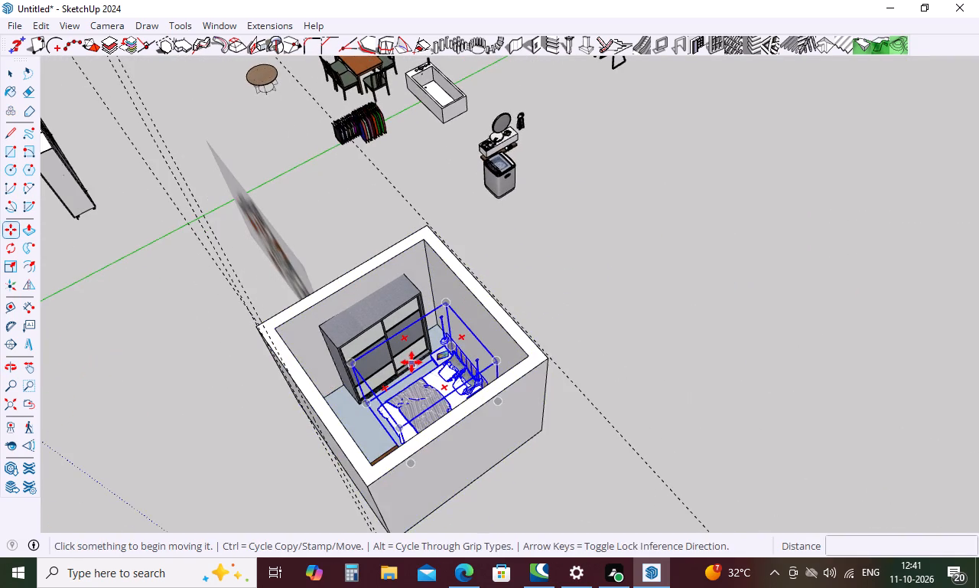
scroll(411, 362, up, 15)
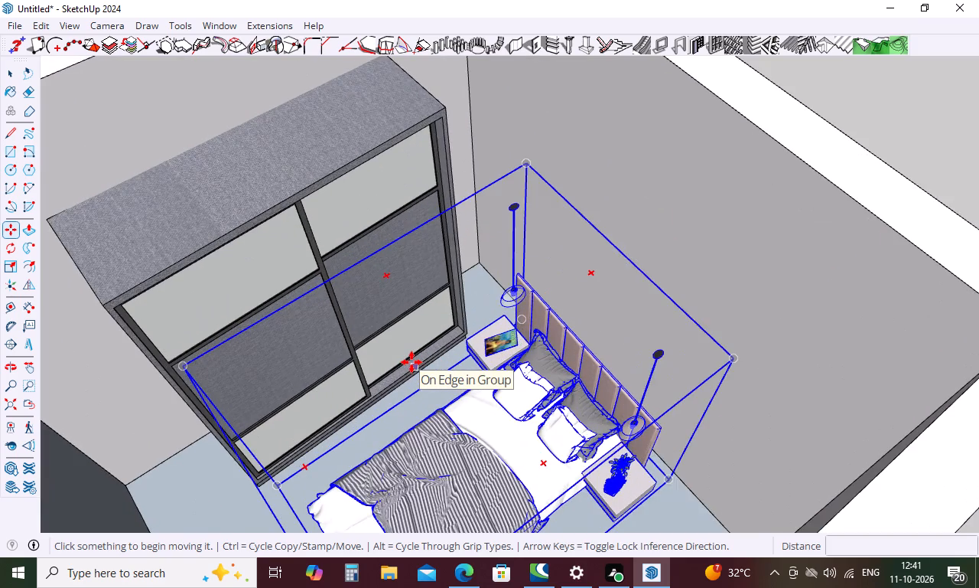
scroll(411, 362, up, 1)
scroll(485, 333, up, 15)
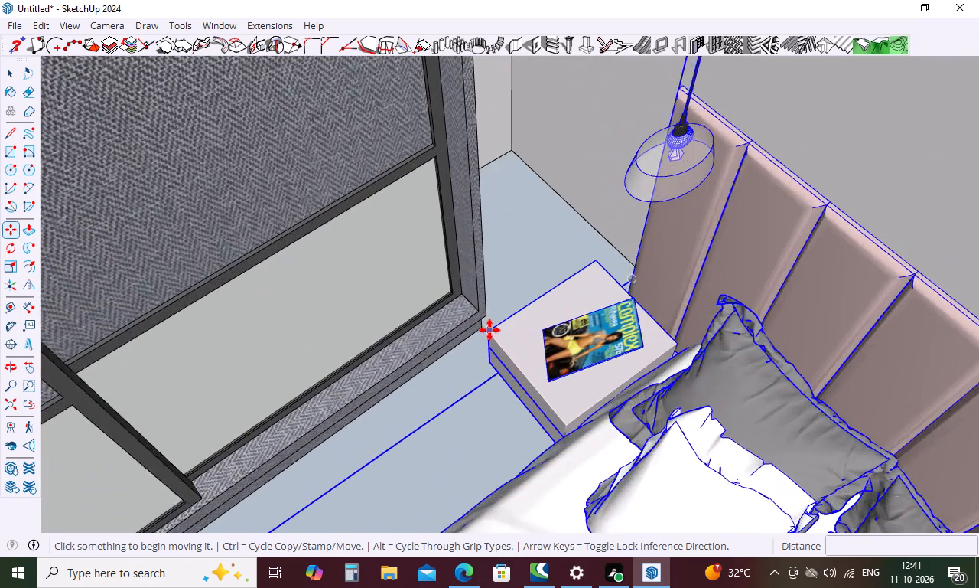
scroll(489, 330, up, 1)
scroll(489, 330, up, 20)
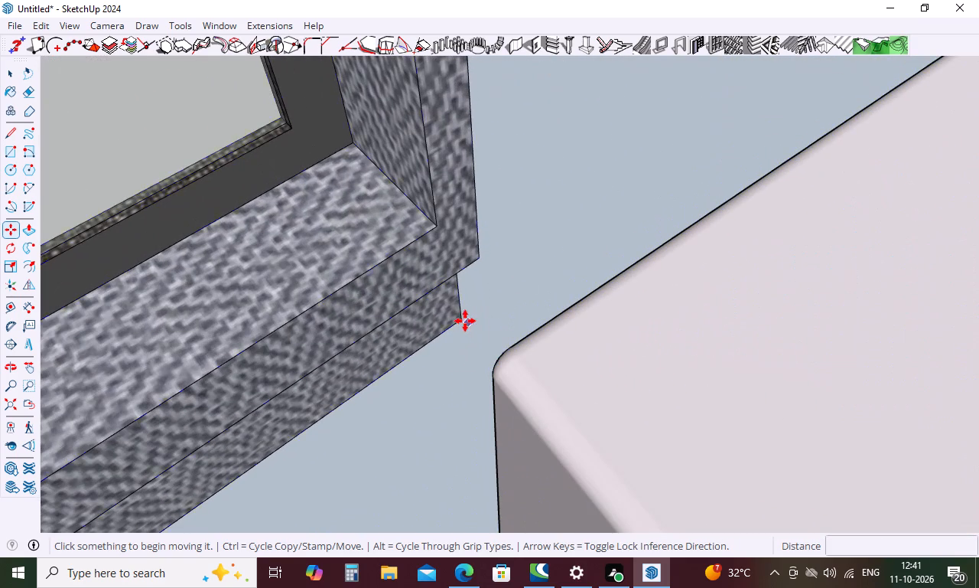
click(463, 319)
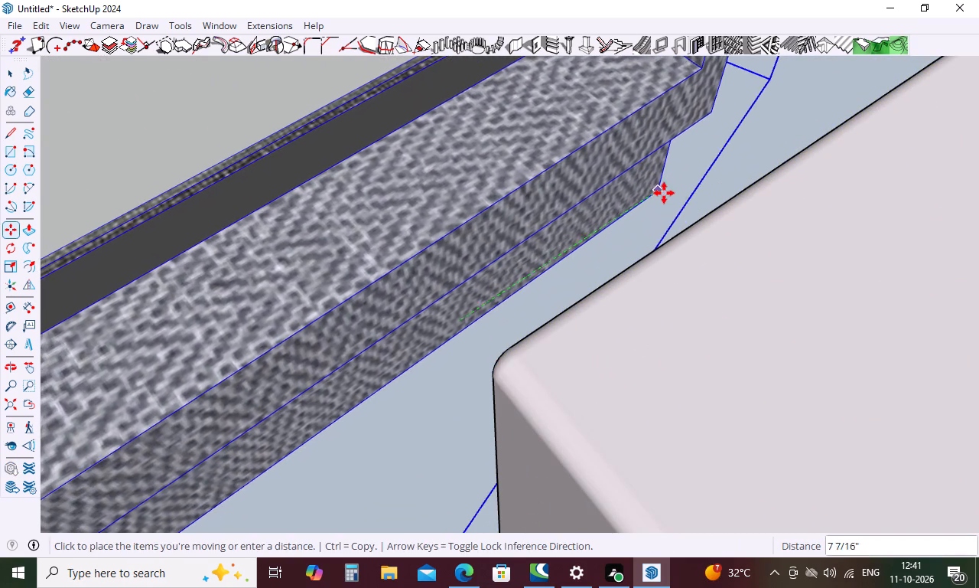
click(664, 192)
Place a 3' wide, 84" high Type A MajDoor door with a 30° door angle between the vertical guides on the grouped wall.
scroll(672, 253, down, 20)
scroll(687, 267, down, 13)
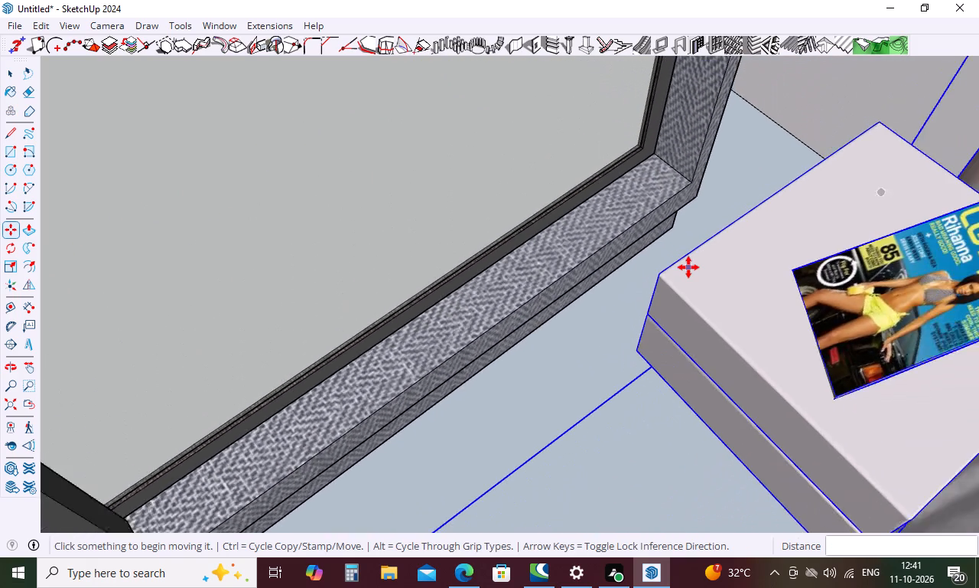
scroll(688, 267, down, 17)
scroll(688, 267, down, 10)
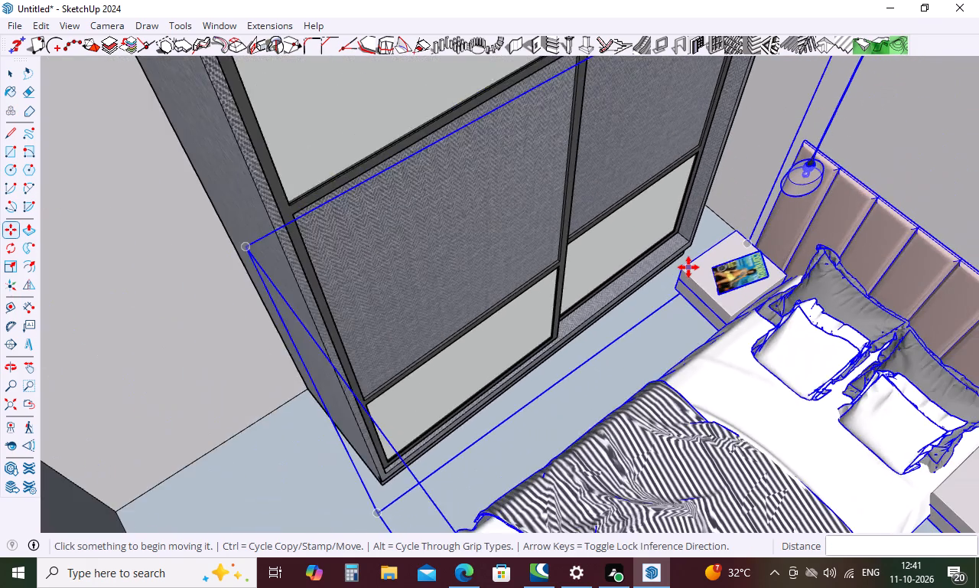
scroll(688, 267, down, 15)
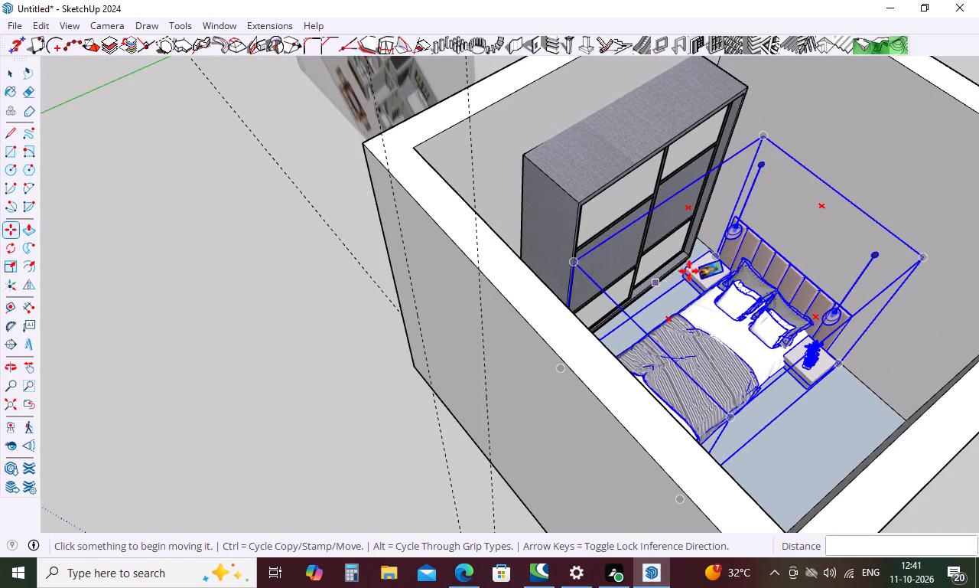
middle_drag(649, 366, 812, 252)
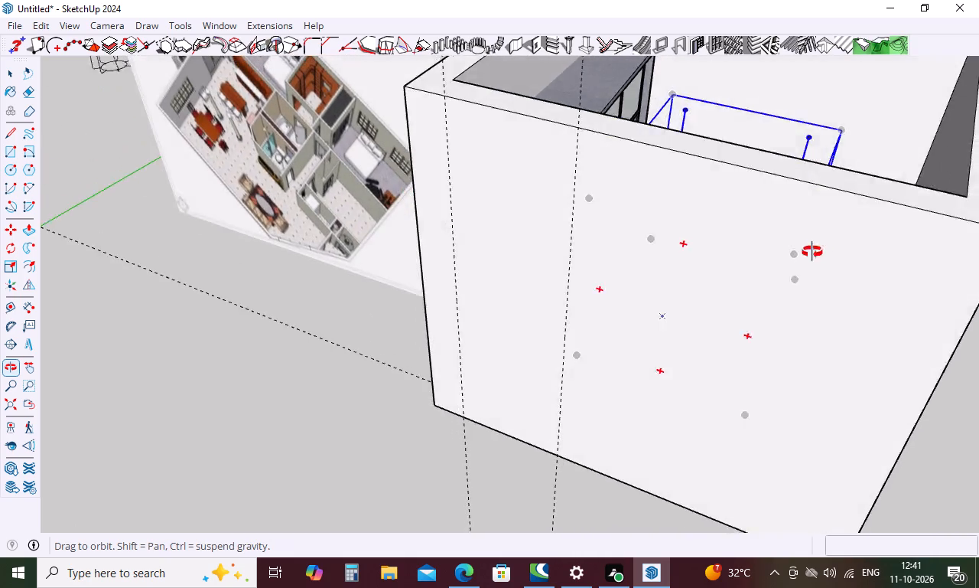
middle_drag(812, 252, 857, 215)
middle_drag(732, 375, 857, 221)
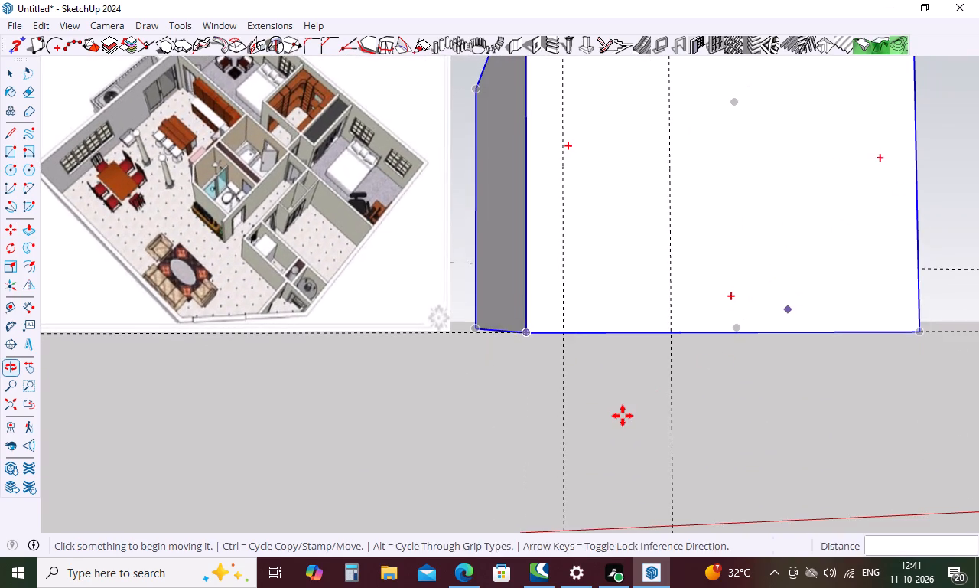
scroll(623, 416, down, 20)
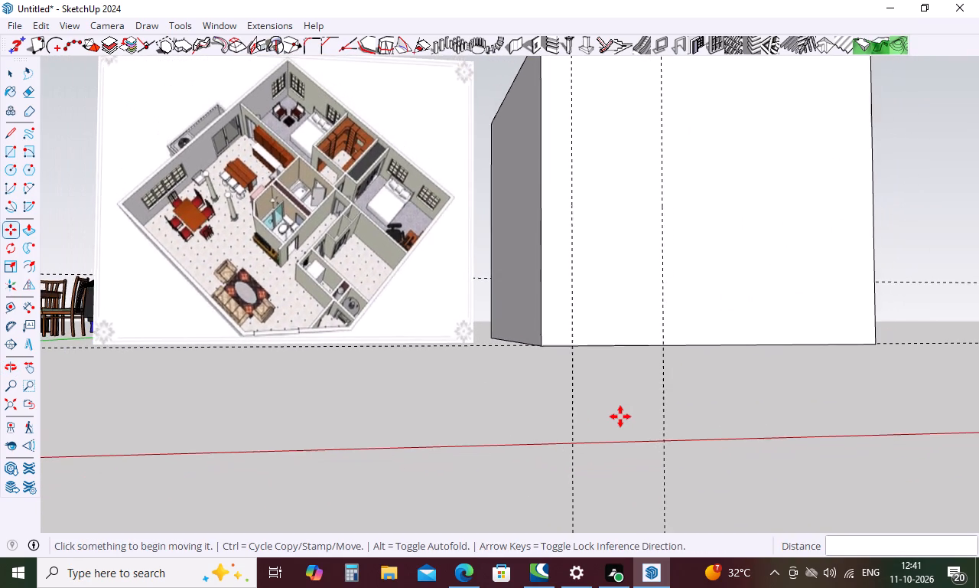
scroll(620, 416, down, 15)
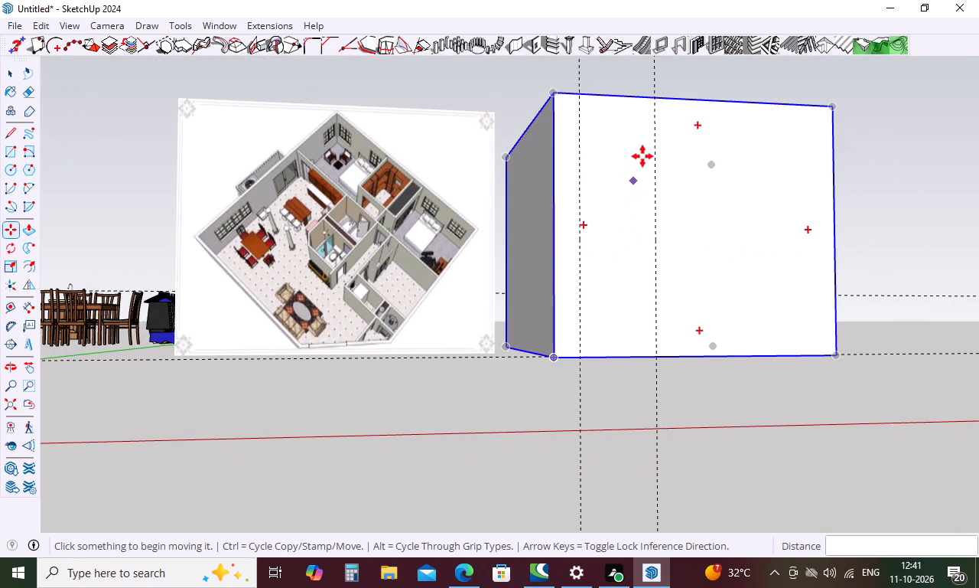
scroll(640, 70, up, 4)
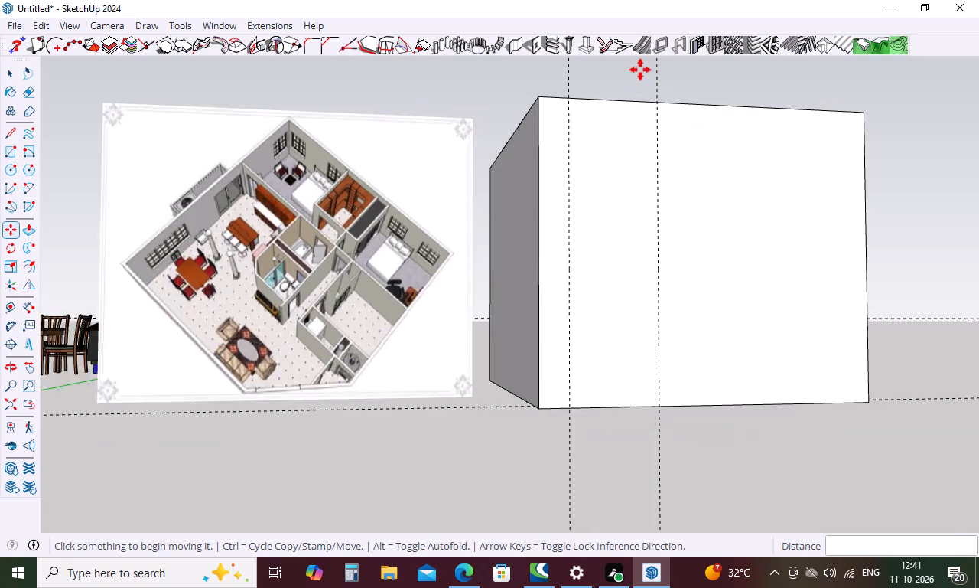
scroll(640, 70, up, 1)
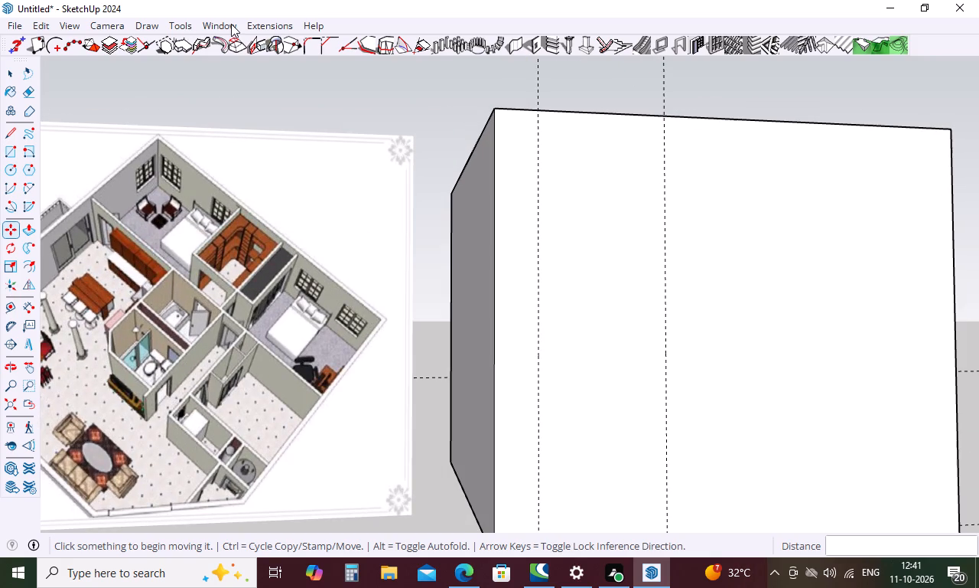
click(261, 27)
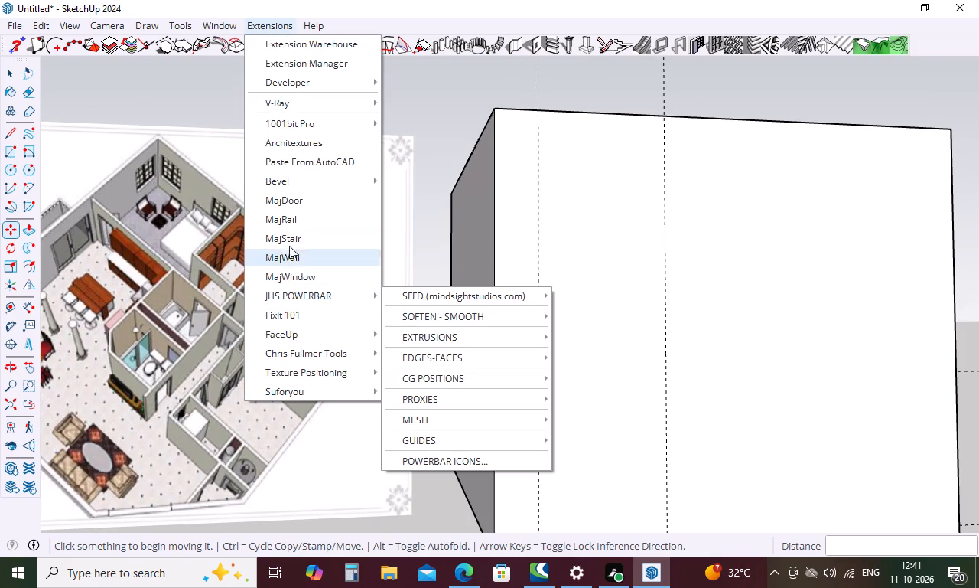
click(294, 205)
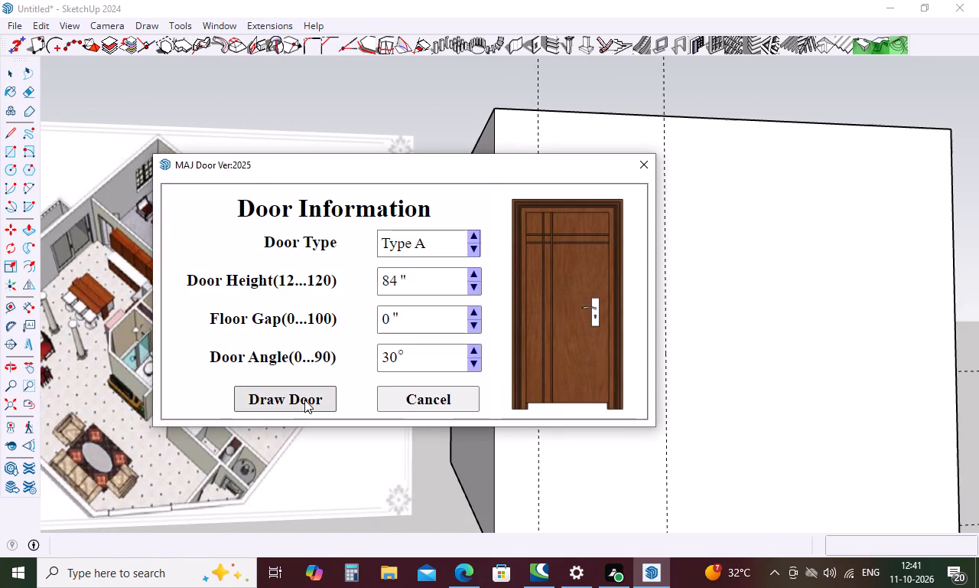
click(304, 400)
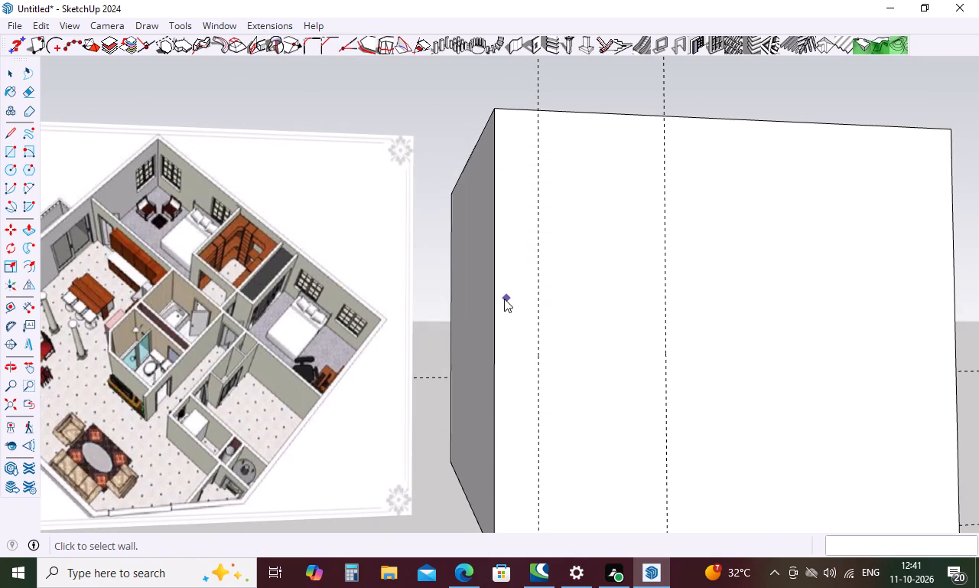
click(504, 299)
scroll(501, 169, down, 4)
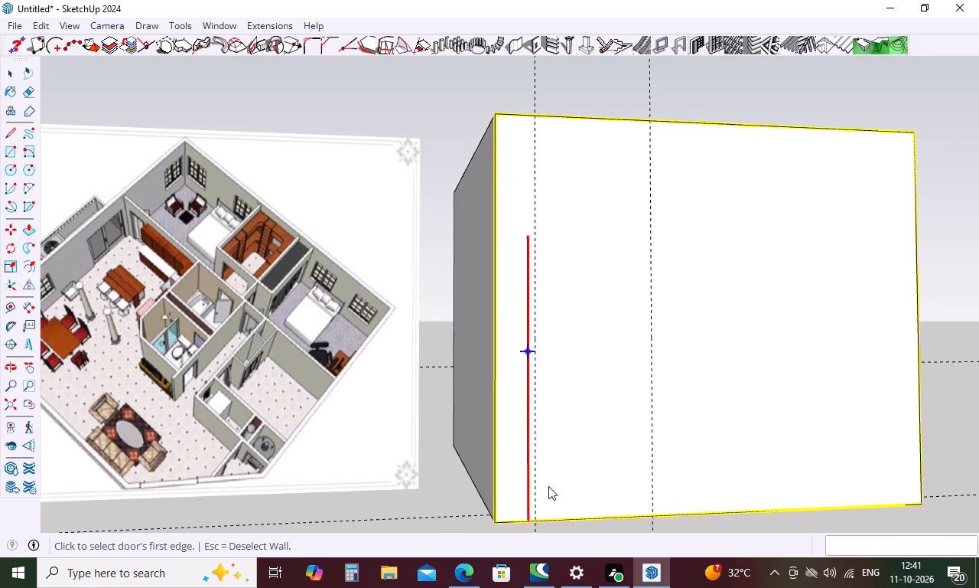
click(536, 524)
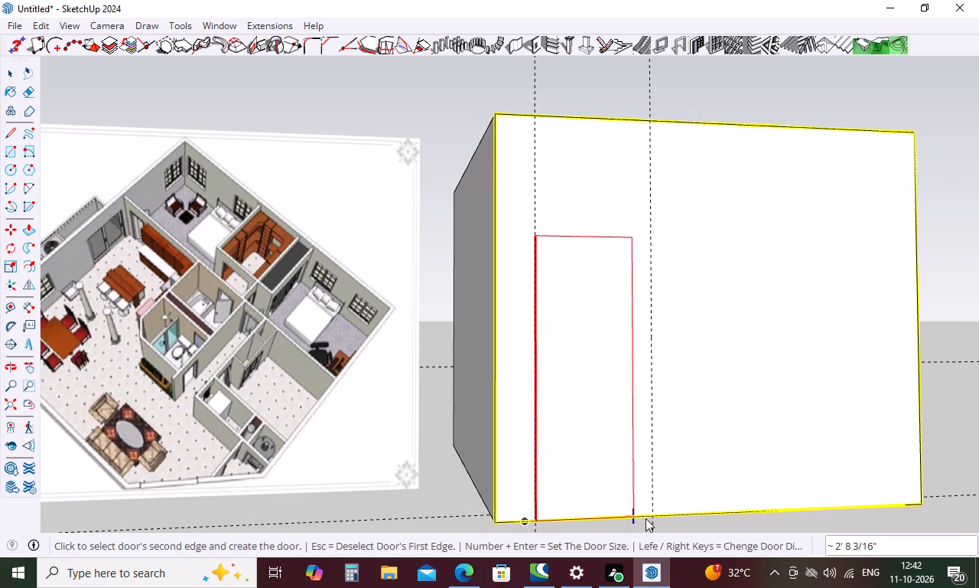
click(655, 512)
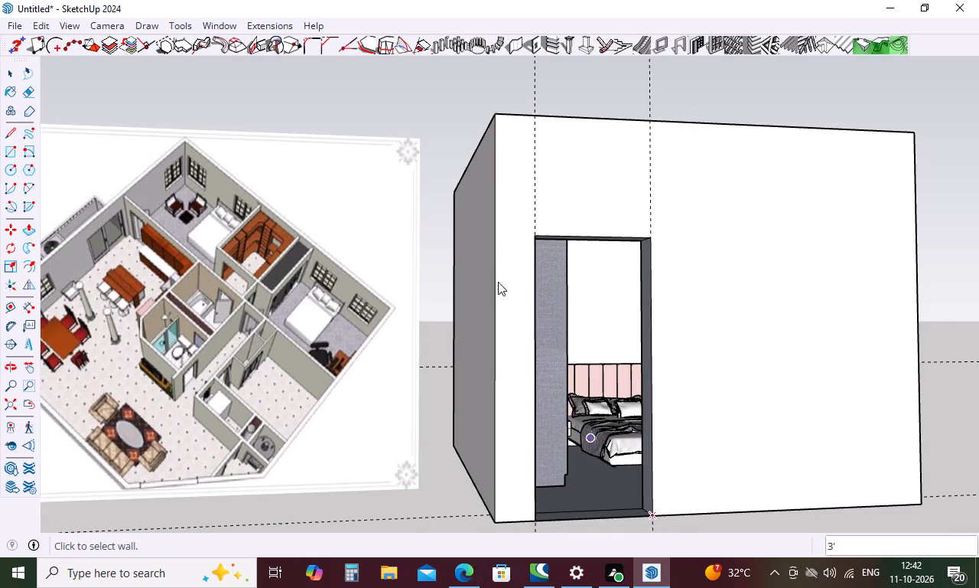
Measure the distance from the door opening's inner floor corner to the side of the wardrobe.
scroll(496, 274, down, 4)
middle_drag(579, 234, 408, 476)
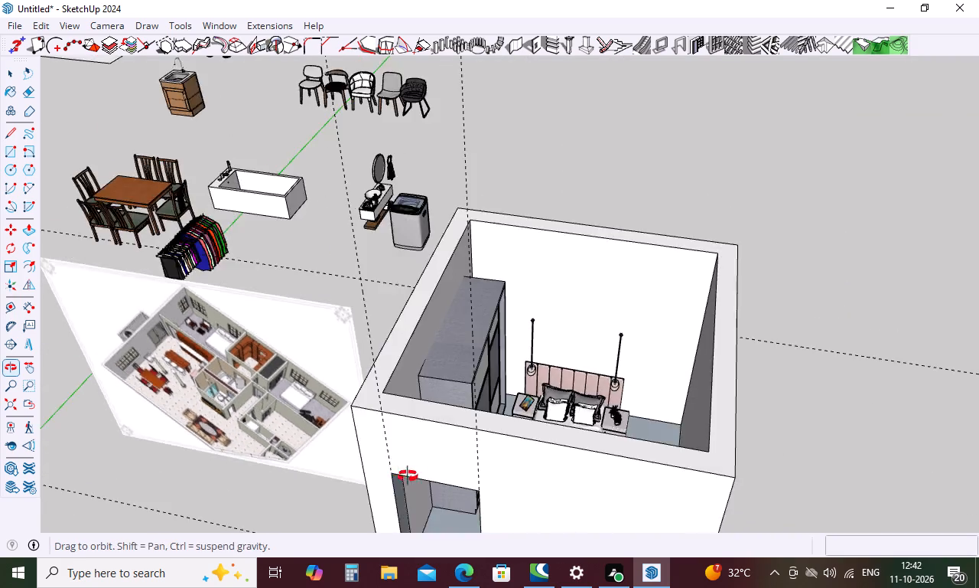
middle_drag(408, 476, 121, 495)
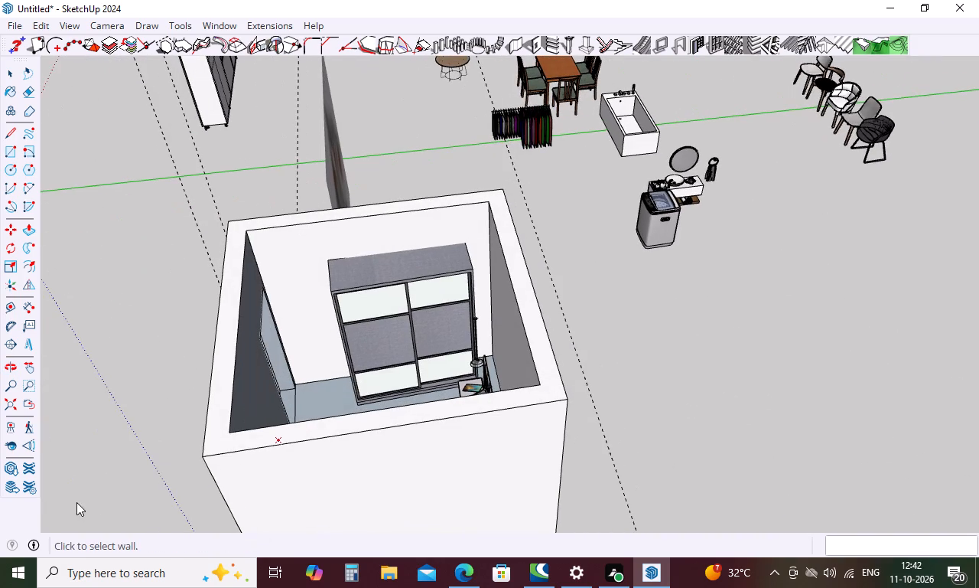
click(29, 310)
scroll(301, 396, up, 5)
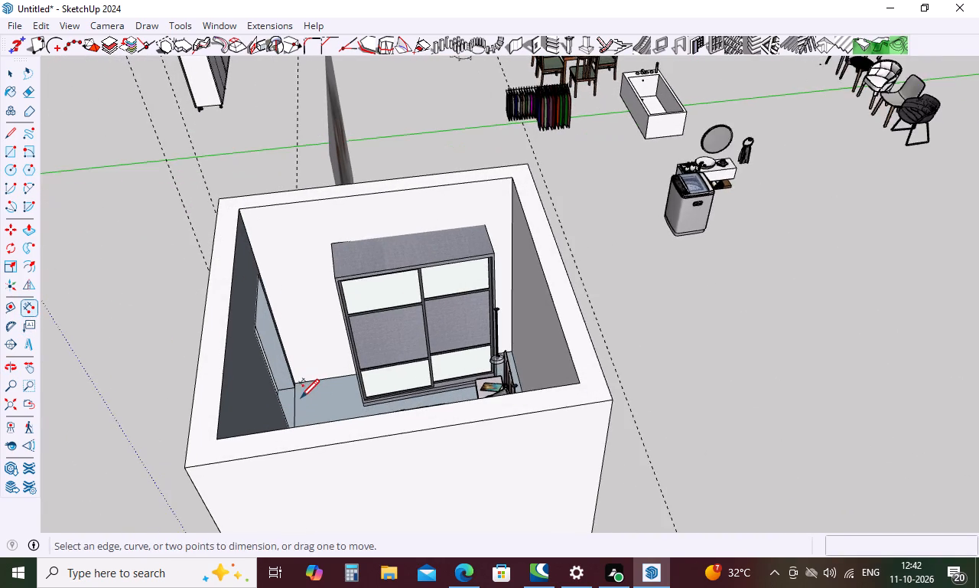
scroll(301, 397, up, 19)
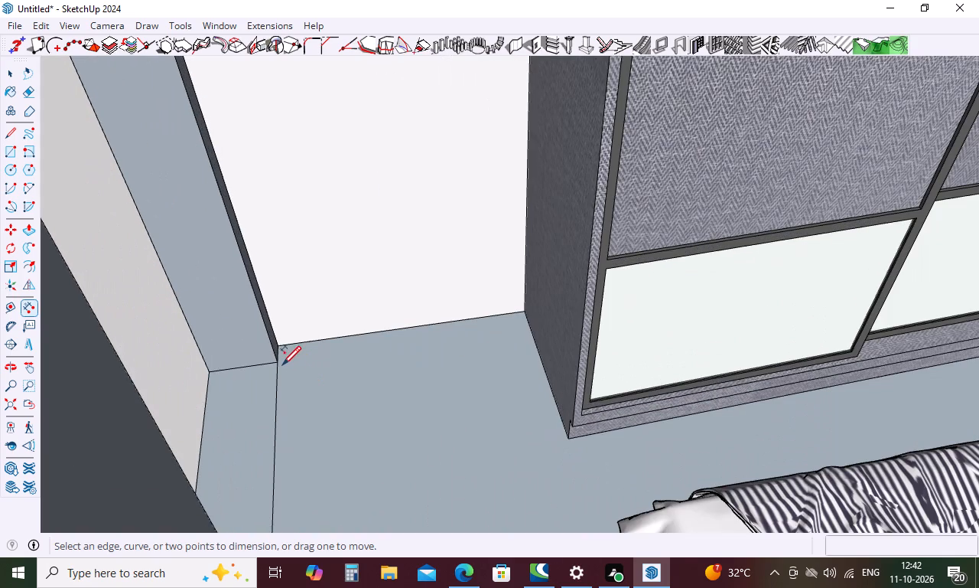
click(276, 359)
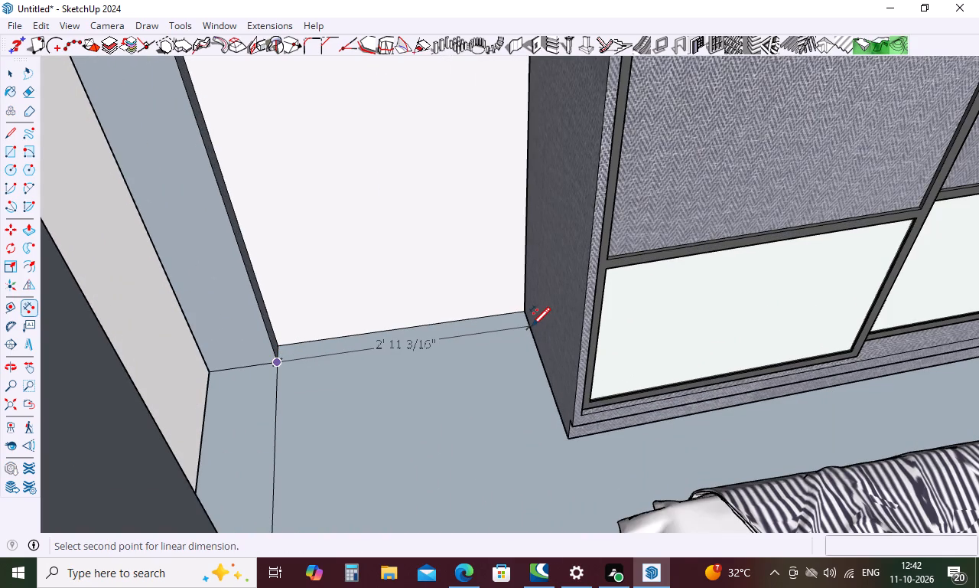
key(ctrl+z)
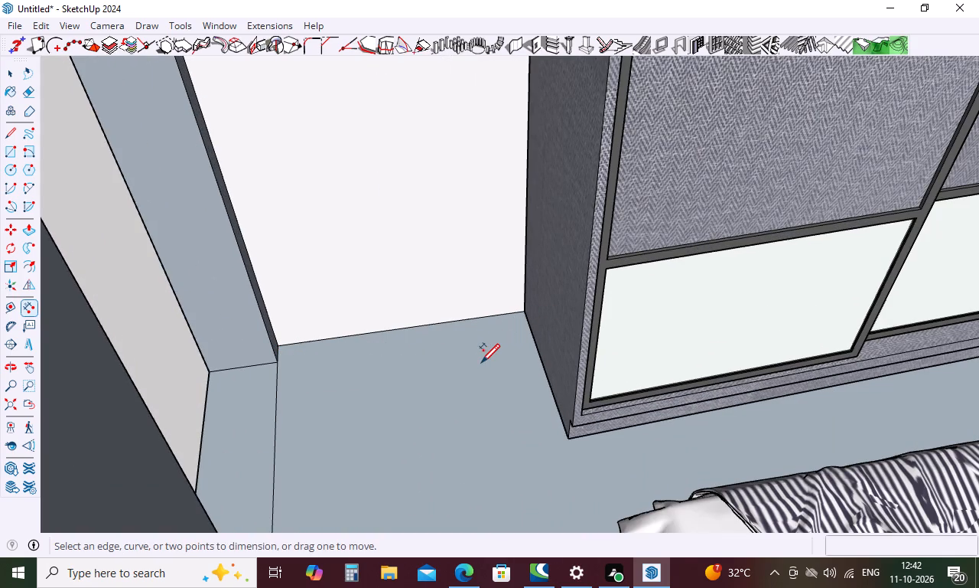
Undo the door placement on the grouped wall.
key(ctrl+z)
Scale the wardrobe's width by about 0.86 from the side nearest the door wall, keeping its depth at 1.00.
scroll(372, 292, down, 13)
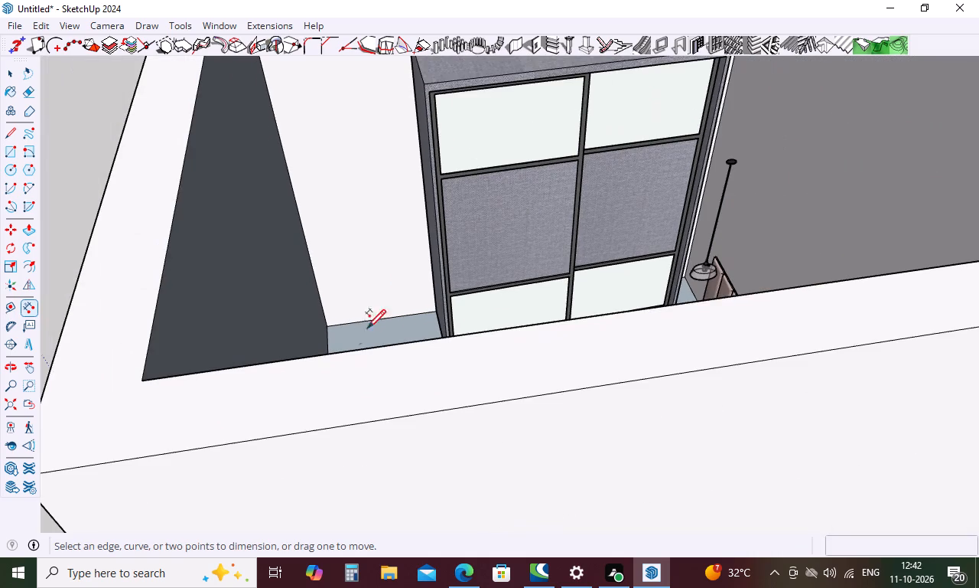
middle_drag(405, 265, 393, 286)
key(space)
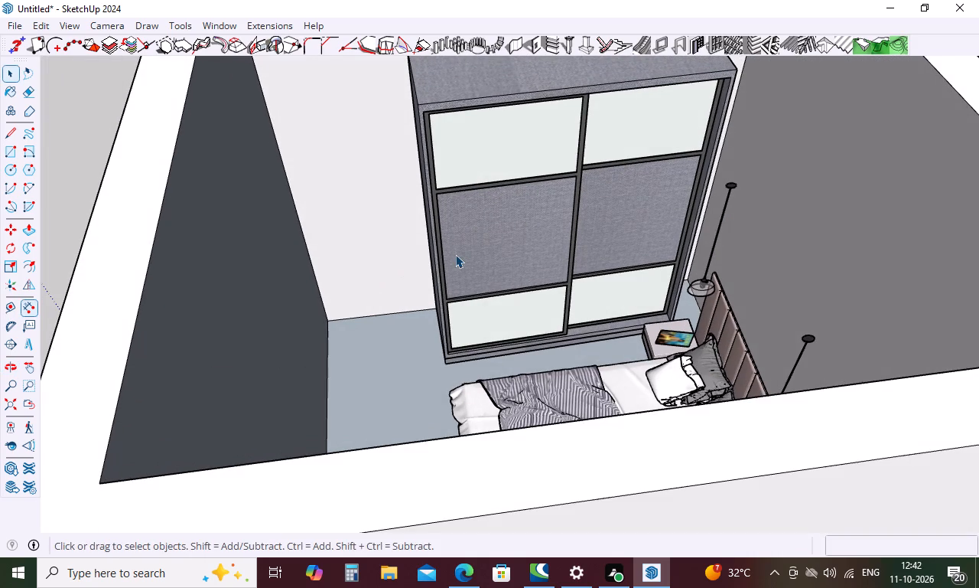
click(472, 244)
key(s)
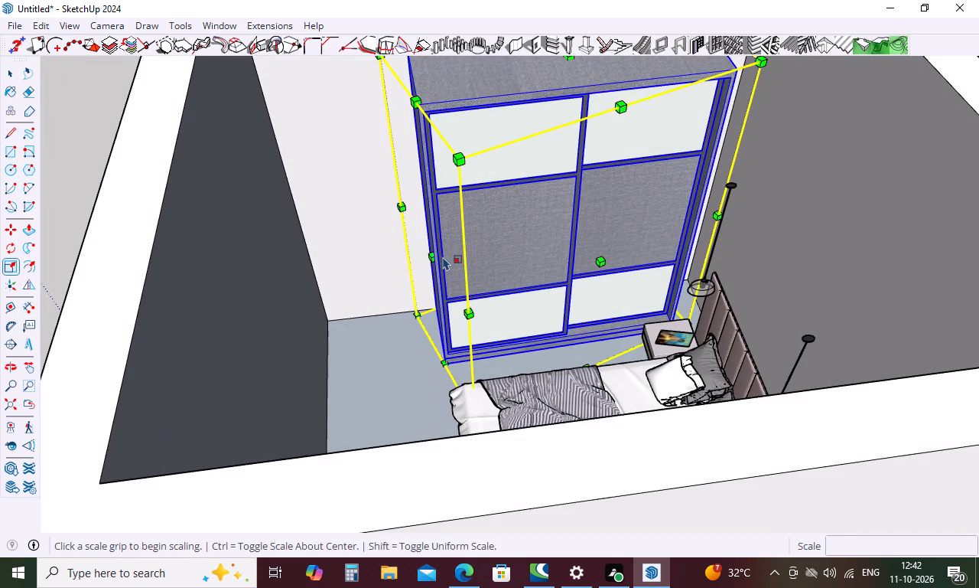
scroll(468, 240, down, 4)
middle_drag(468, 240, 441, 256)
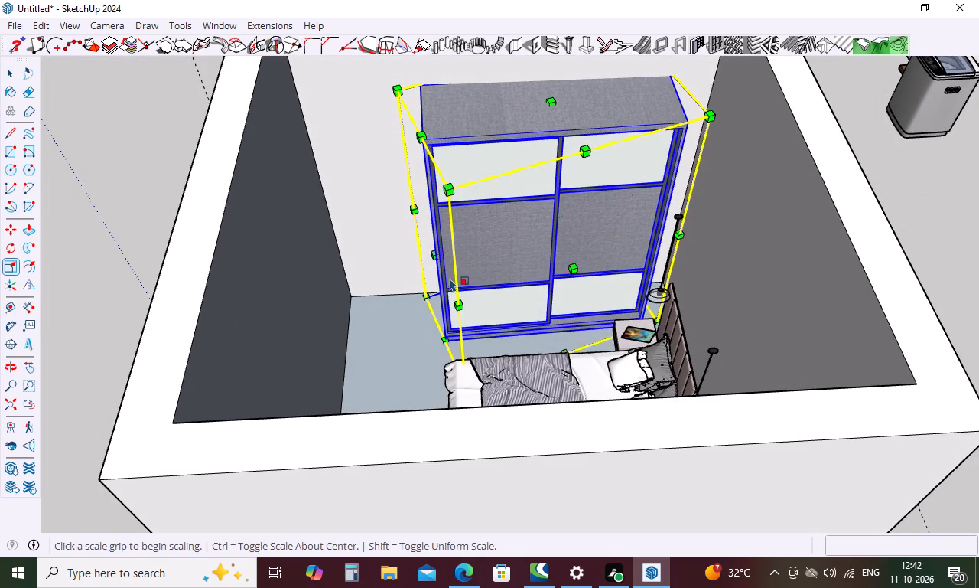
click(457, 302)
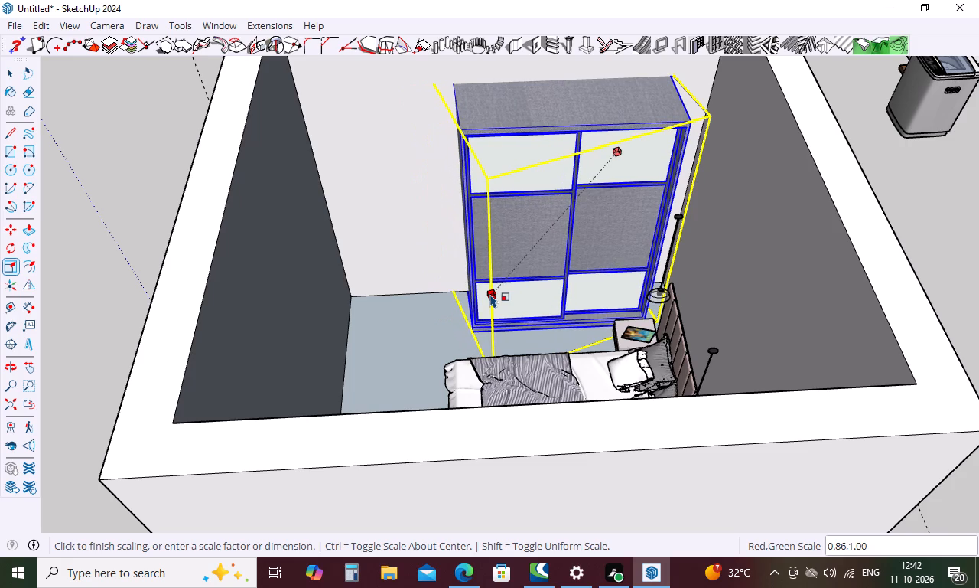
click(490, 294)
key(space)
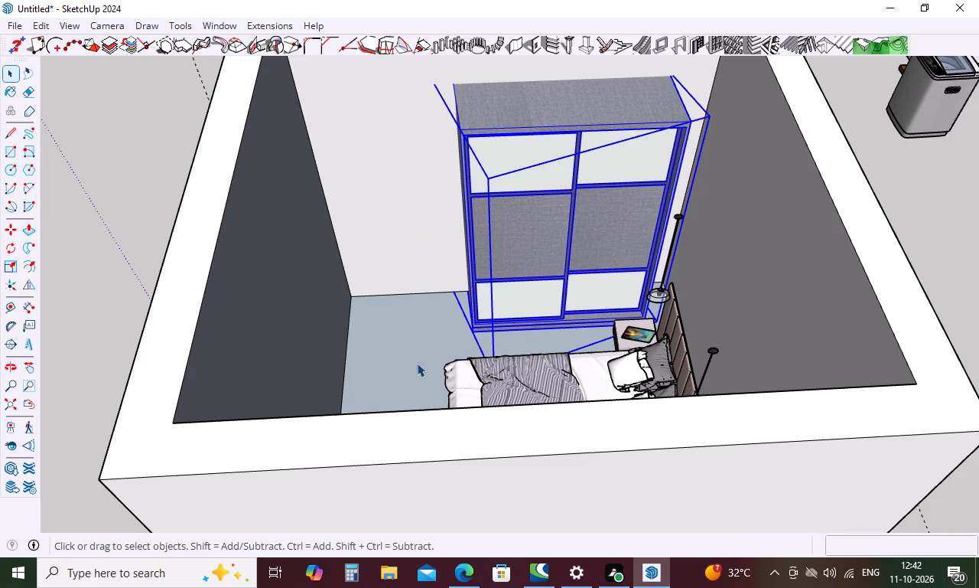
scroll(666, 287, down, 4)
middle_drag(629, 336, 642, 376)
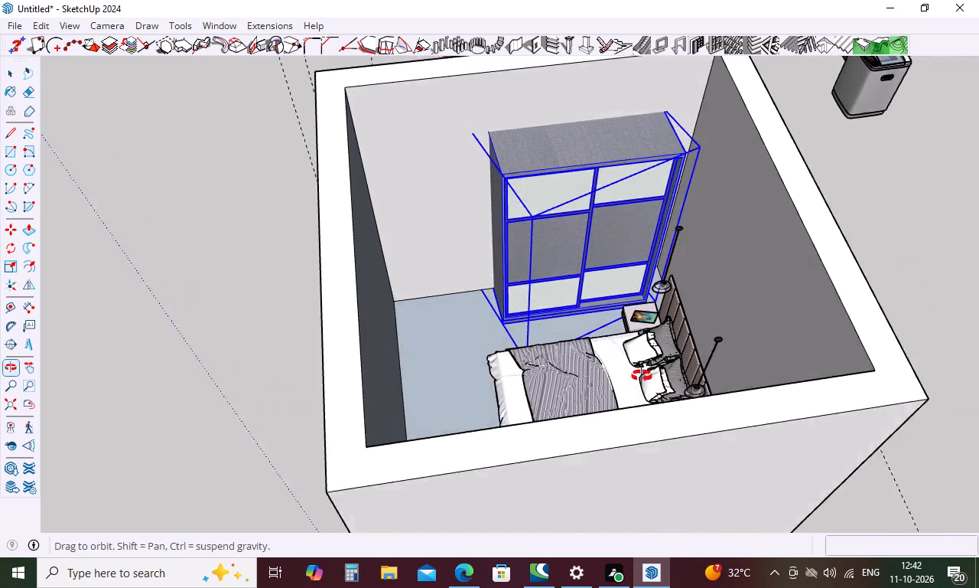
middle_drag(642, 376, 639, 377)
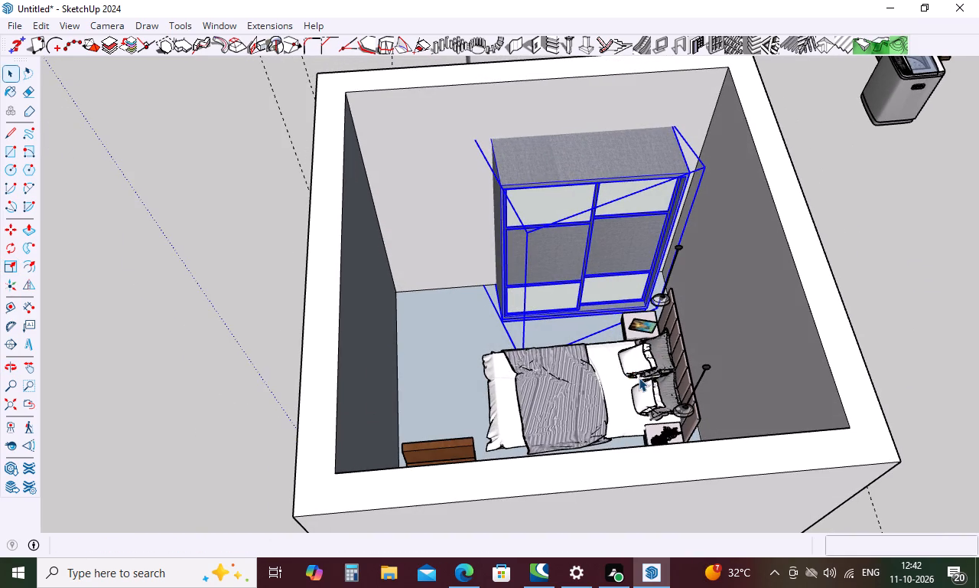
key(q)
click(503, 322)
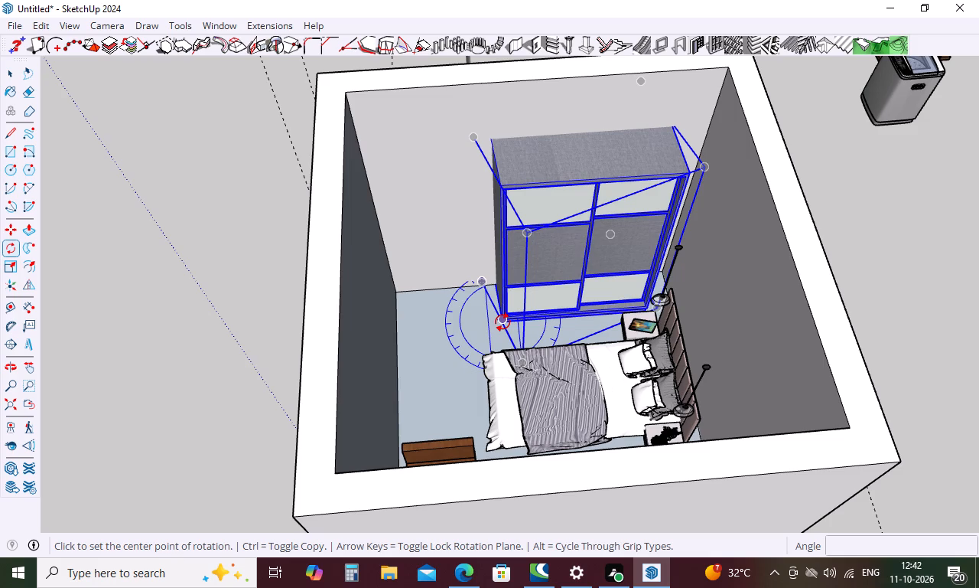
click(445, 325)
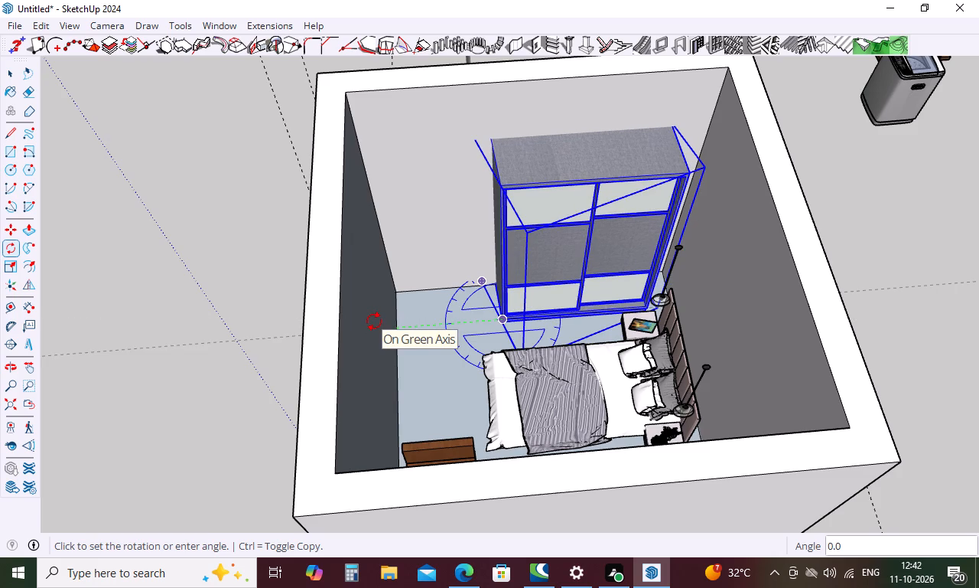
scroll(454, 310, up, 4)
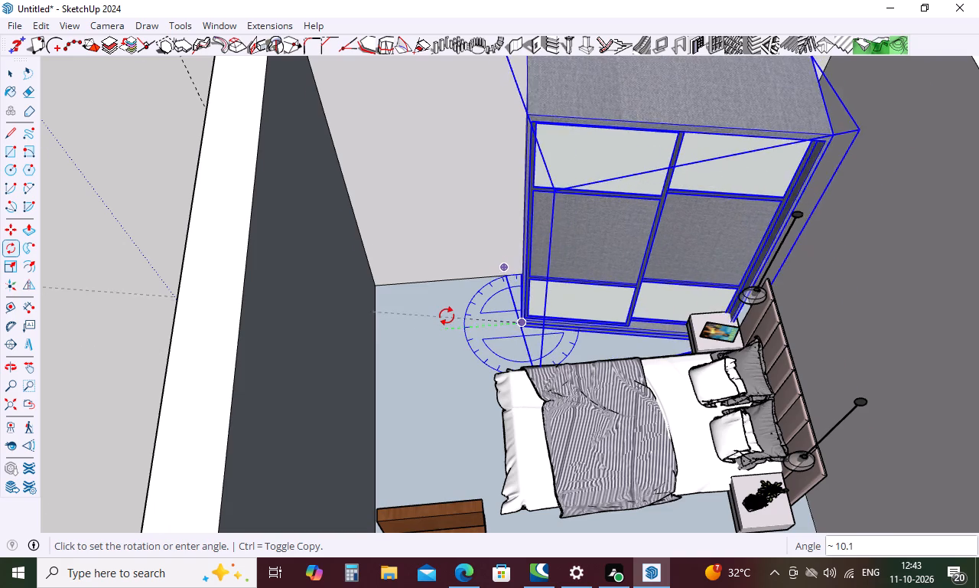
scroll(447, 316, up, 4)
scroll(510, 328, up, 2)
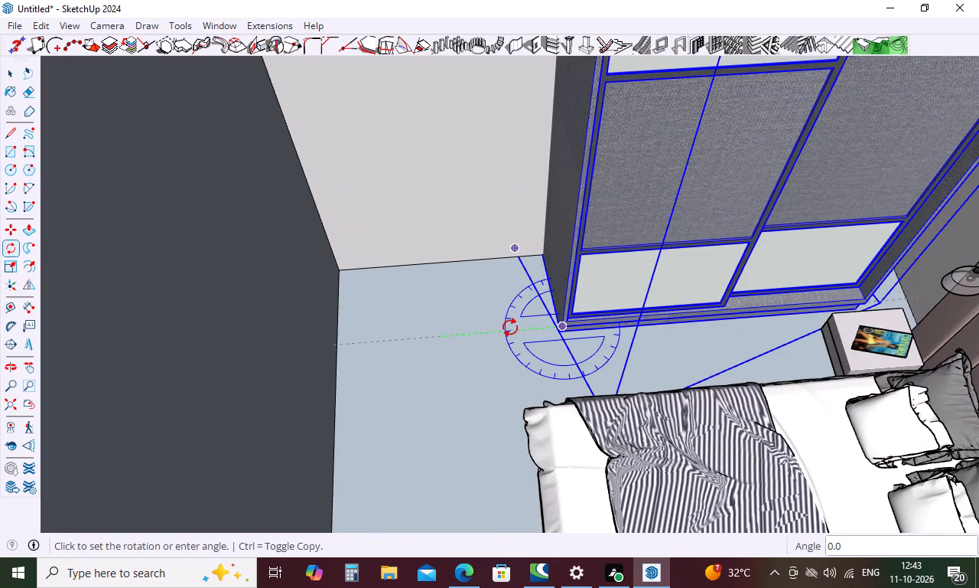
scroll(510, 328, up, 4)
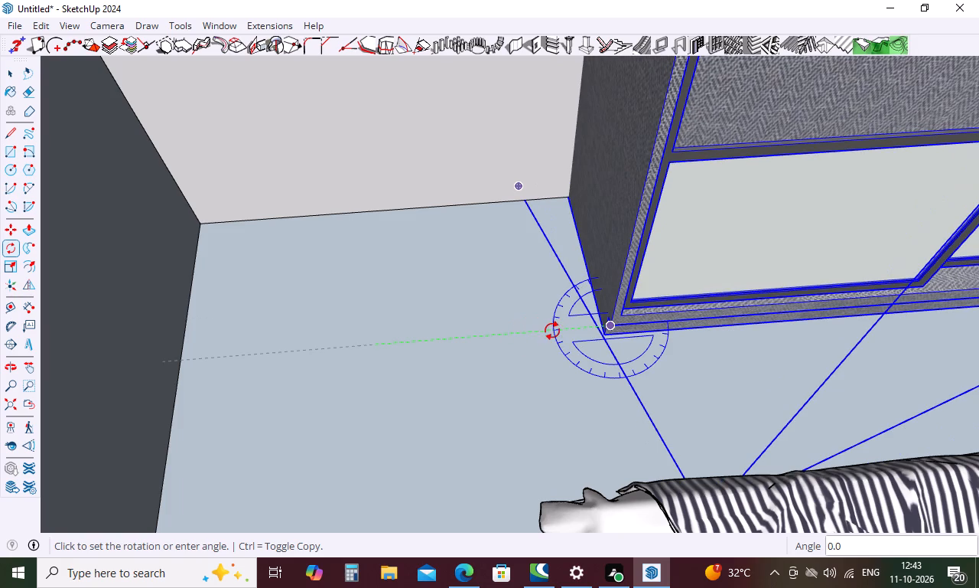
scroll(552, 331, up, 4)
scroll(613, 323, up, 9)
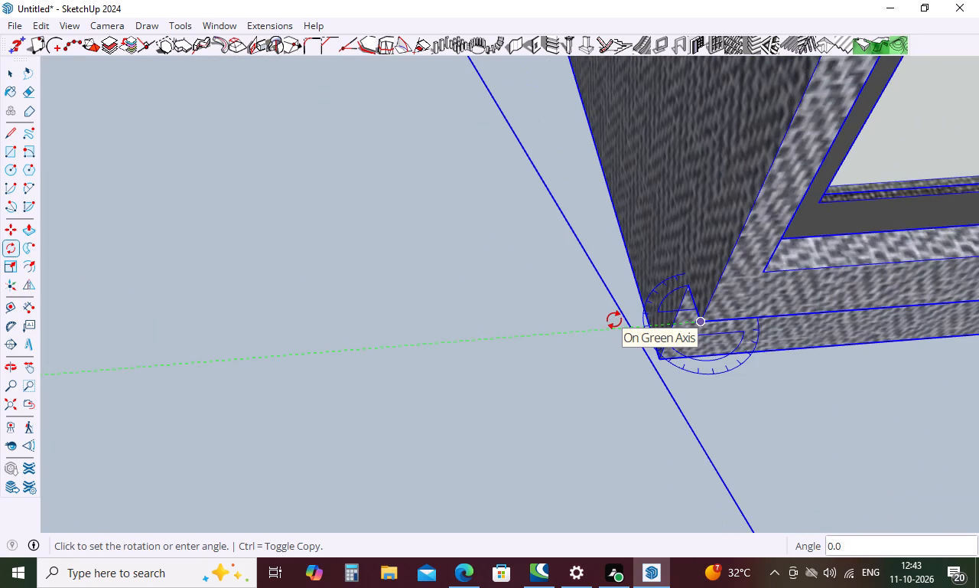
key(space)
Place a 3' wide, 84" high Type A MajDoor door with 0" floor gap and 30° door angle between the vertical wall guides.
scroll(380, 275, down, 4)
scroll(284, 294, down, 3)
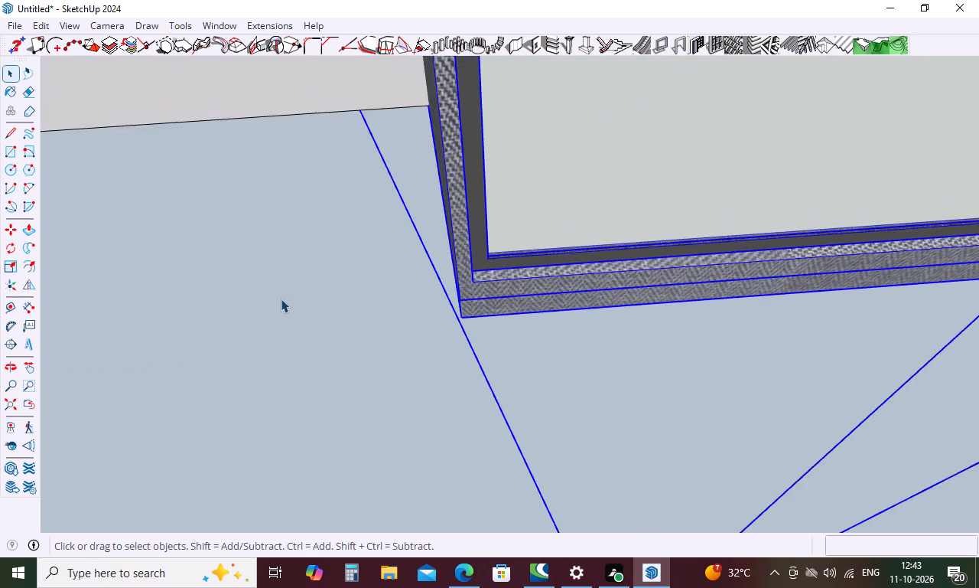
scroll(281, 299, down, 20)
scroll(277, 329, down, 5)
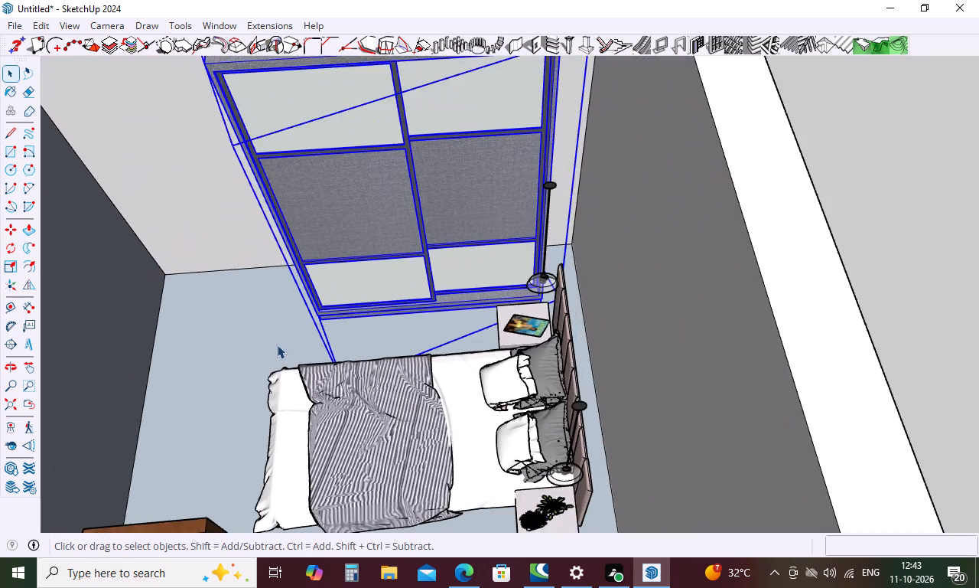
scroll(280, 356, down, 8)
middle_drag(302, 371, 327, 432)
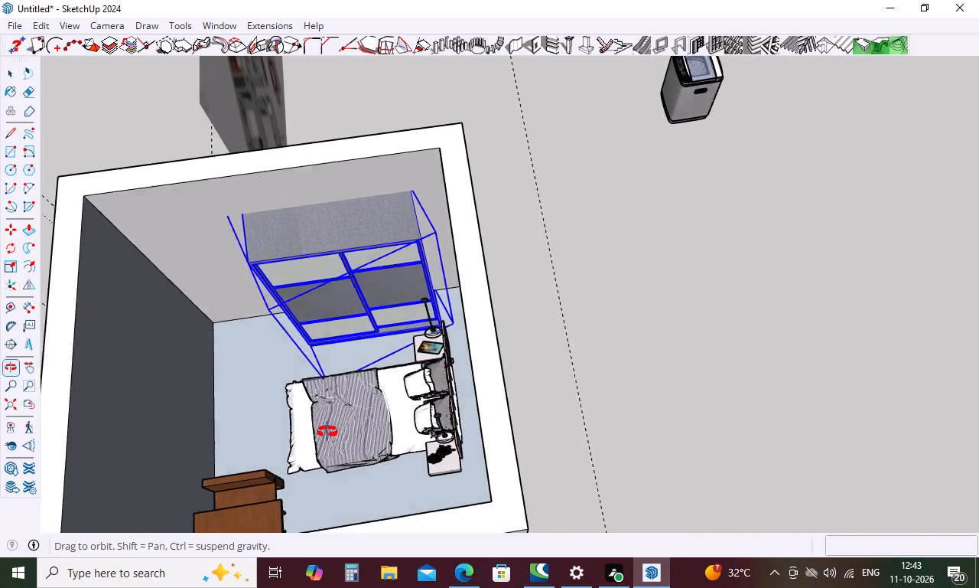
middle_drag(327, 432, 352, 512)
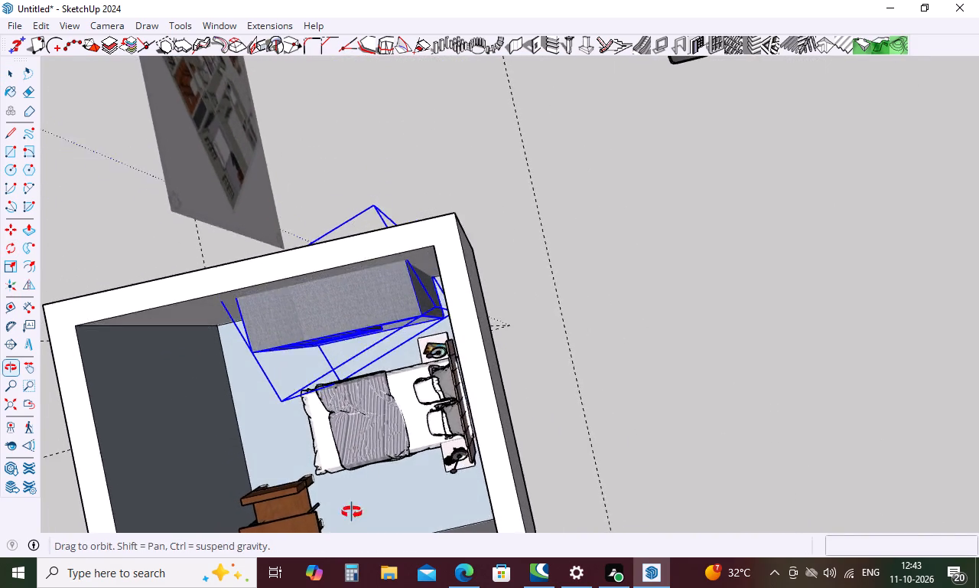
middle_drag(352, 512, 634, 273)
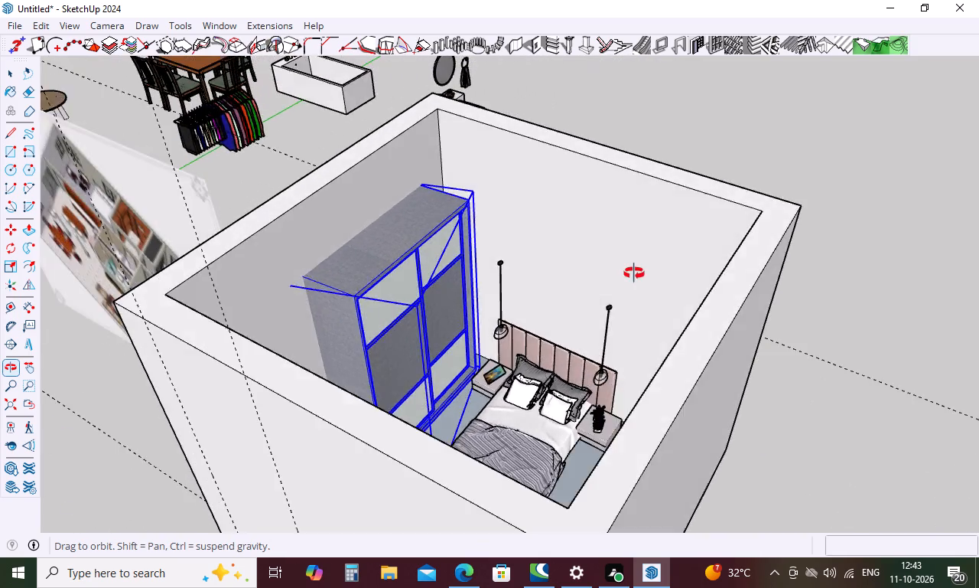
middle_drag(634, 273, 753, 217)
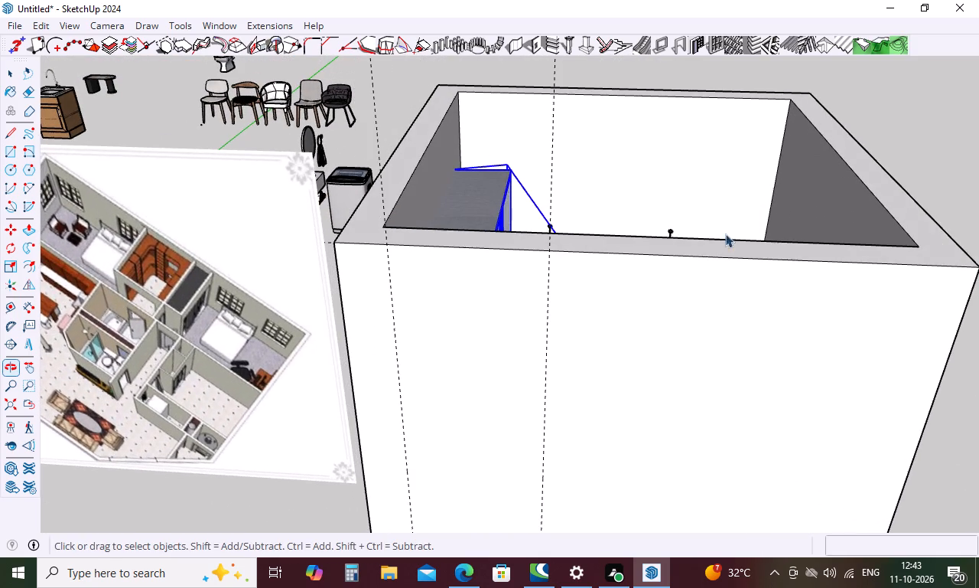
key(space)
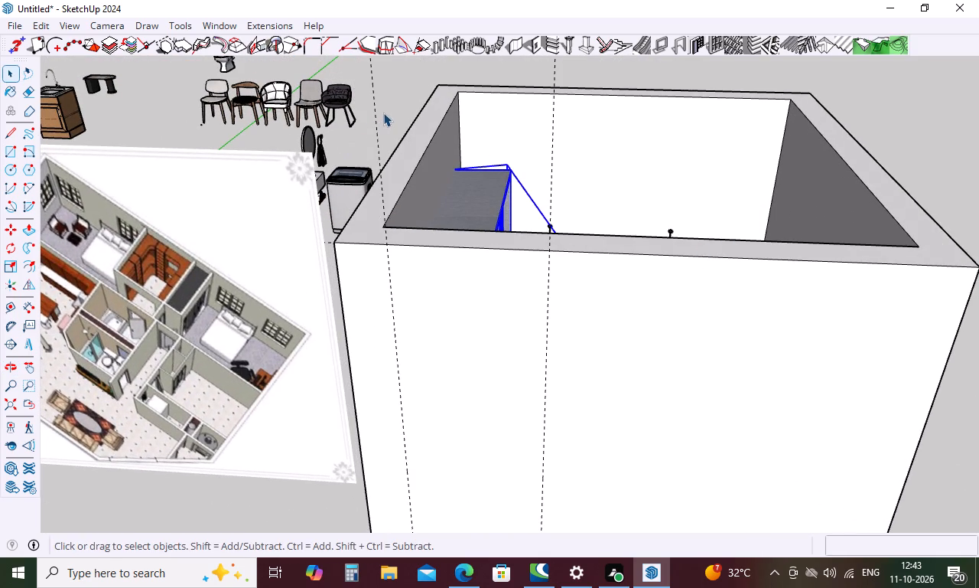
click(383, 113)
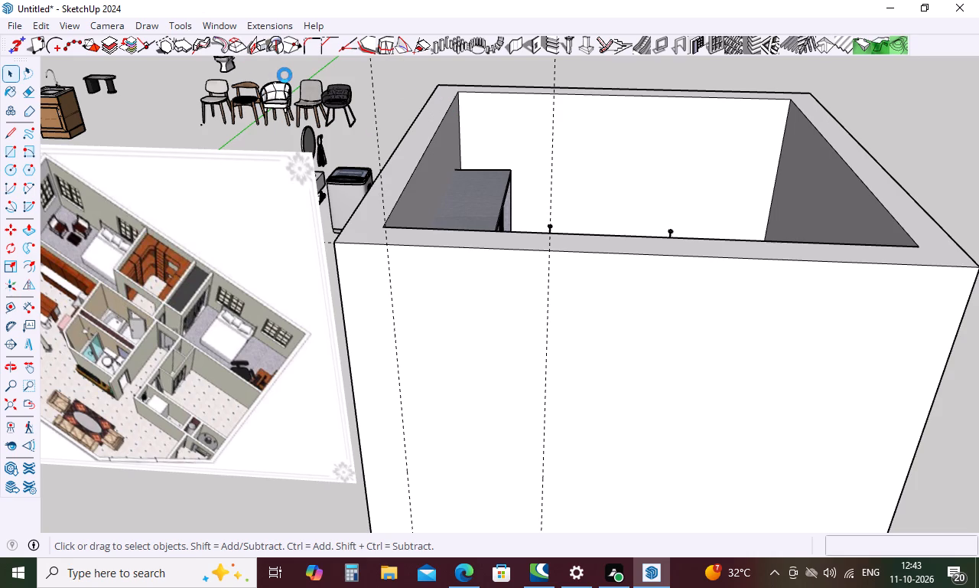
click(281, 31)
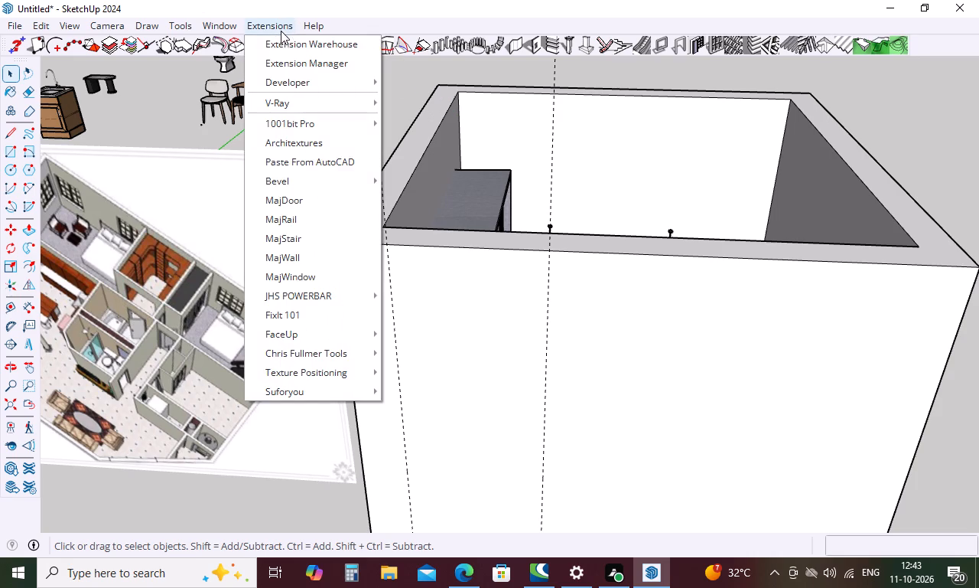
click(304, 198)
scroll(435, 88, down, 2)
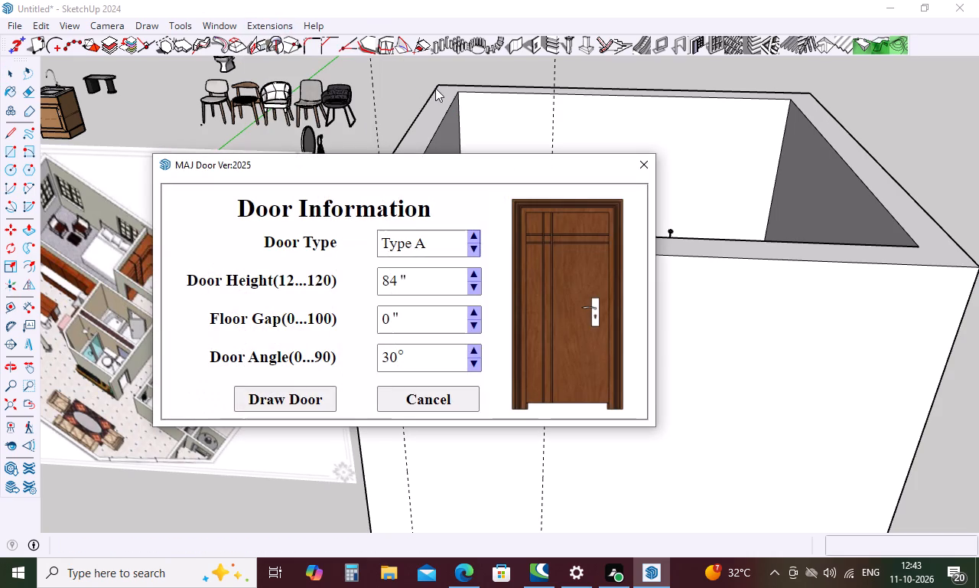
scroll(435, 88, down, 1)
click(307, 401)
scroll(507, 157, down, 5)
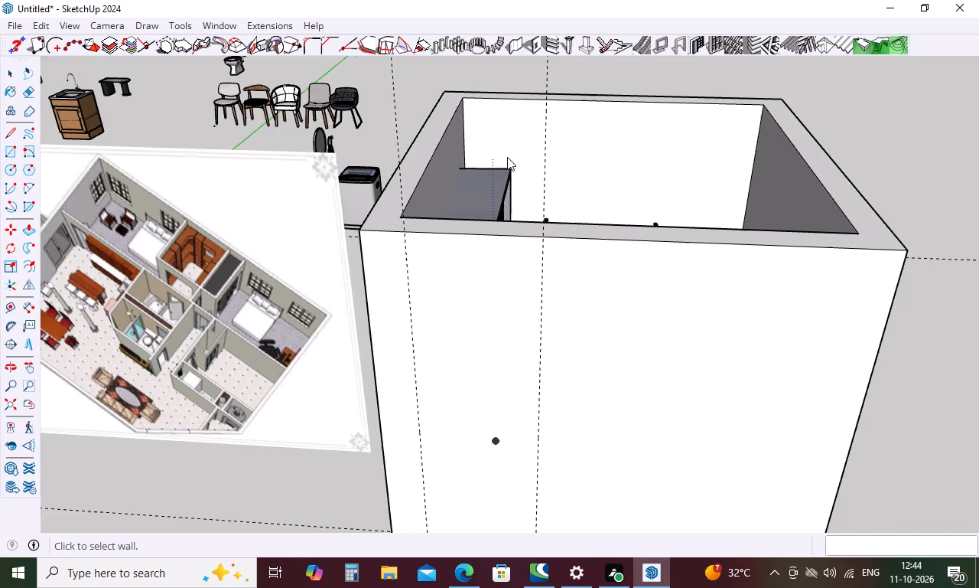
scroll(507, 157, down, 5)
click(434, 373)
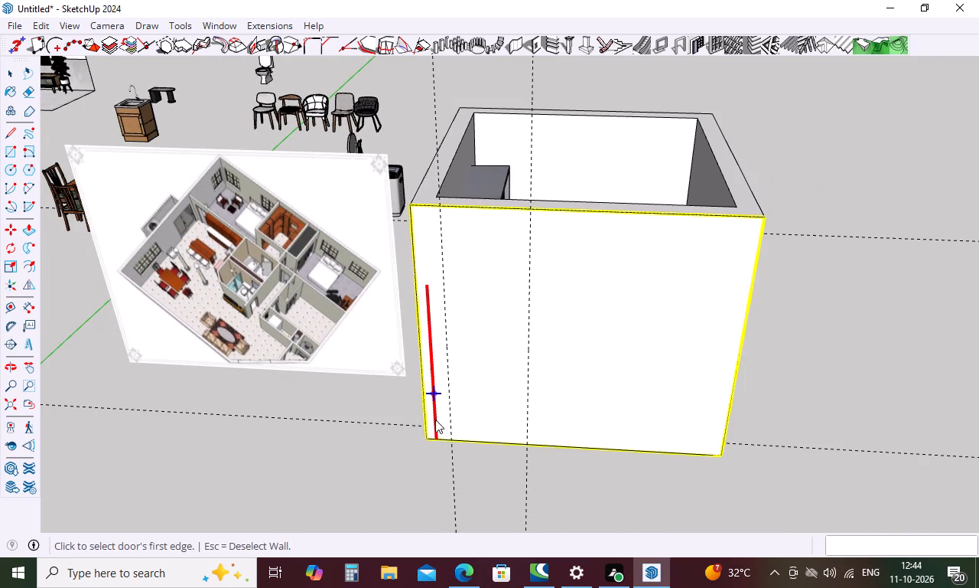
scroll(453, 444, up, 2)
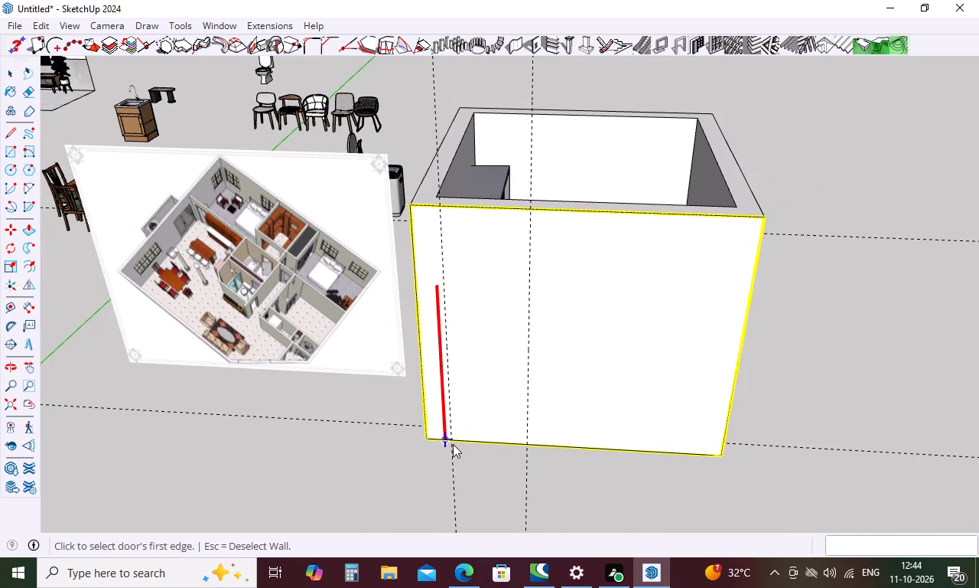
scroll(453, 444, up, 10)
click(451, 439)
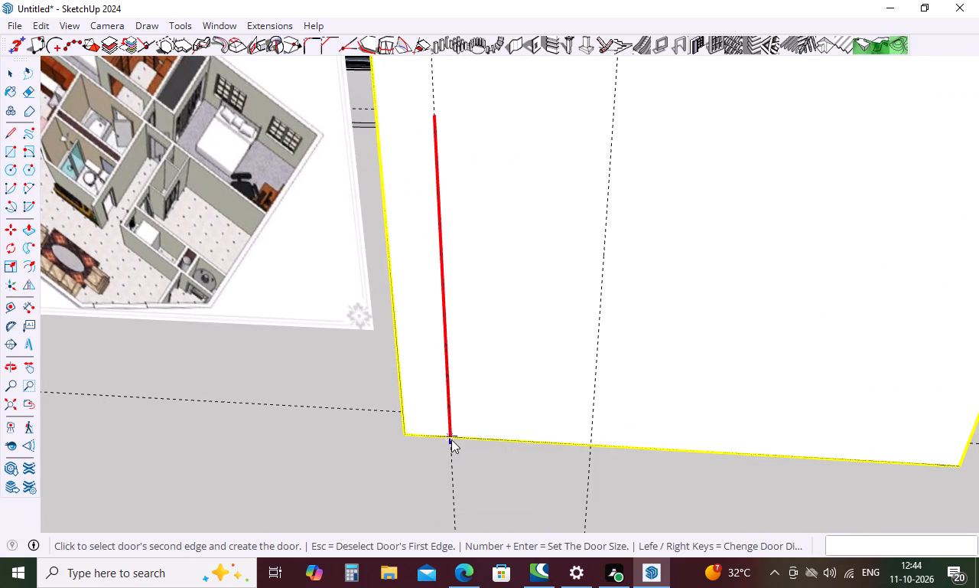
click(587, 443)
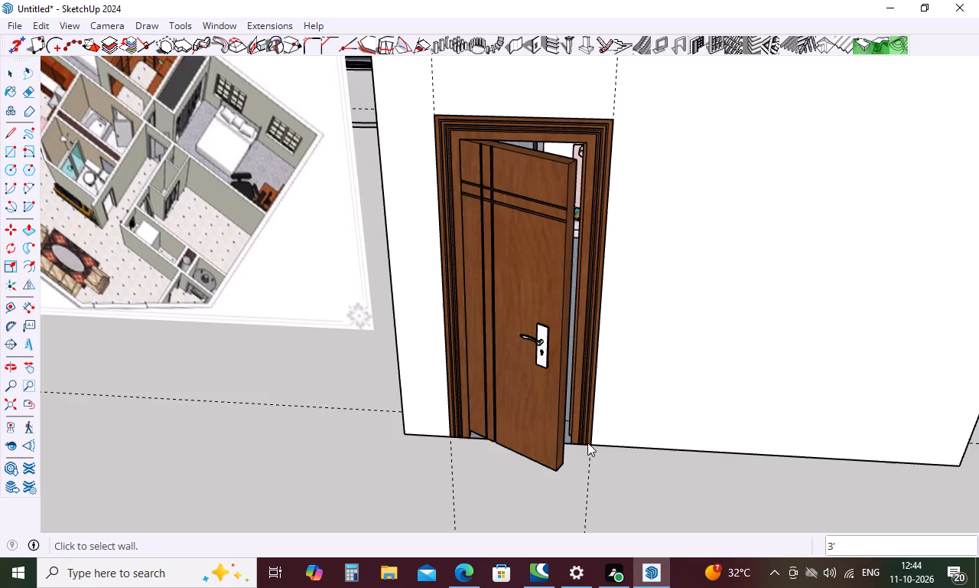
Examine the placed door from outside and inside the bedroom, checking its position relative to the wardrobe and bed.
middle_drag(562, 374, 393, 330)
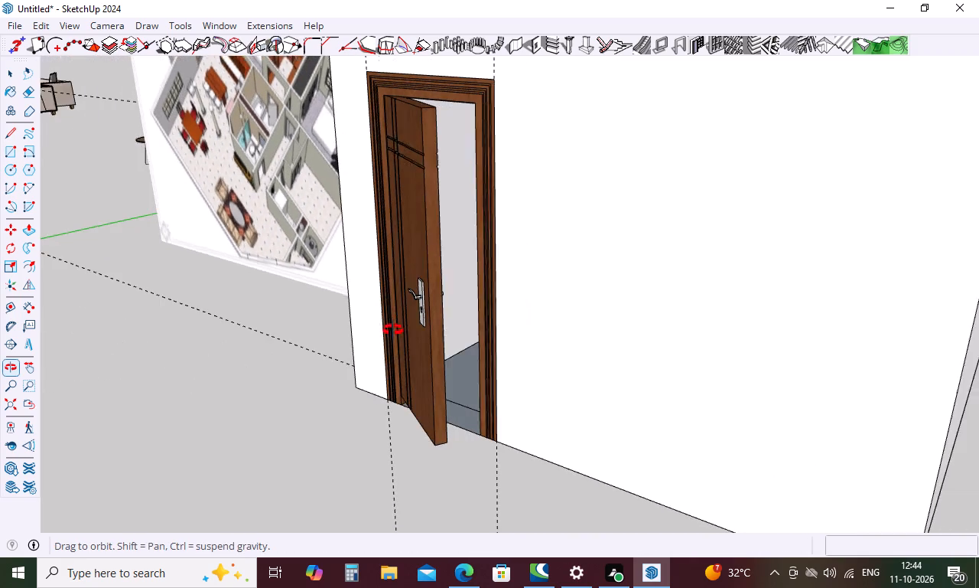
middle_drag(393, 330, 465, 341)
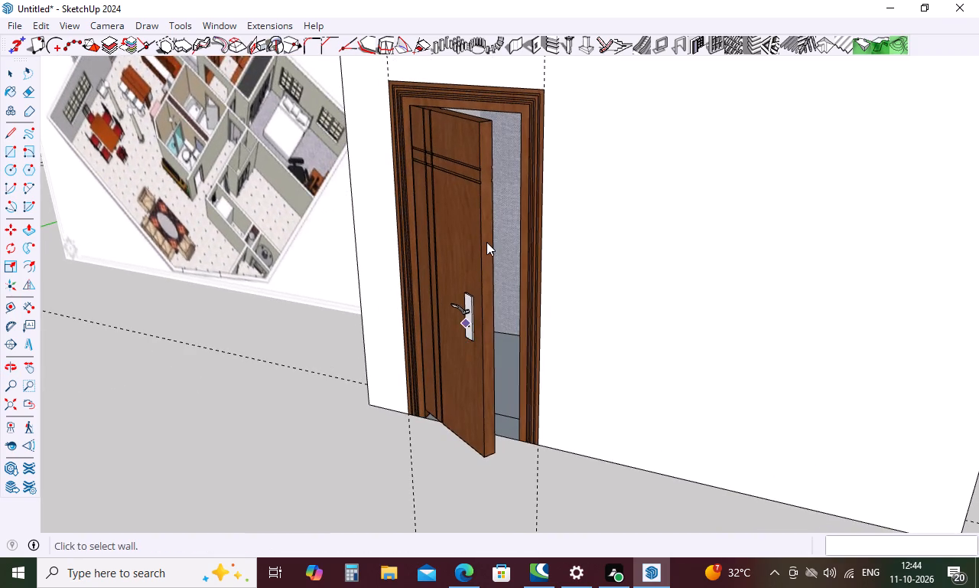
scroll(486, 242, down, 13)
scroll(487, 241, up, 1)
scroll(487, 241, down, 5)
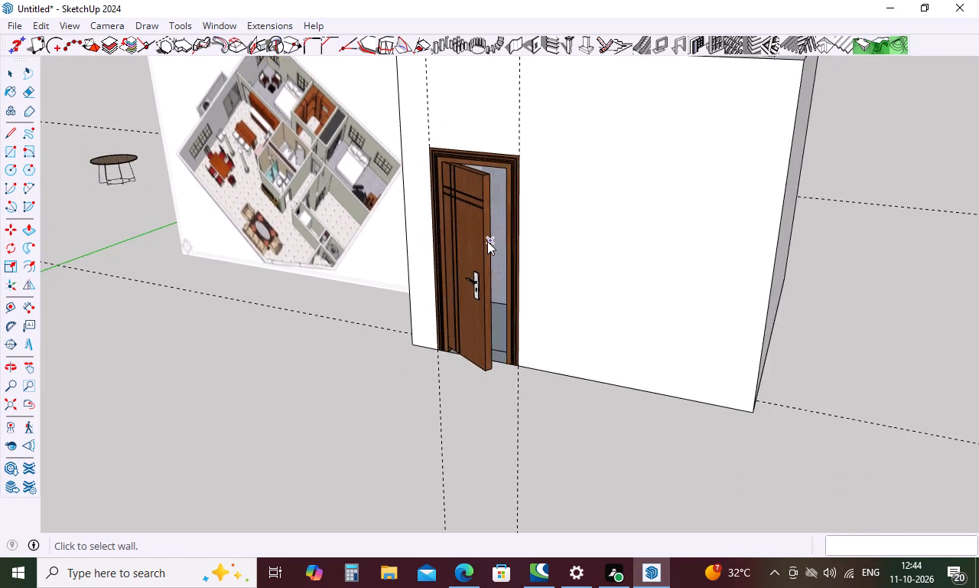
scroll(487, 241, down, 5)
middle_drag(584, 228, 567, 388)
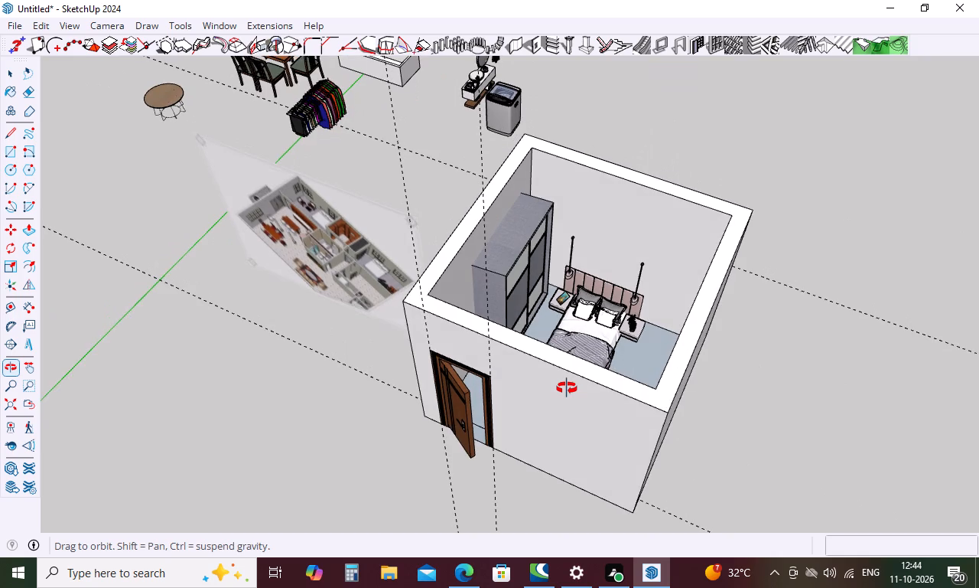
middle_drag(567, 388, 634, 462)
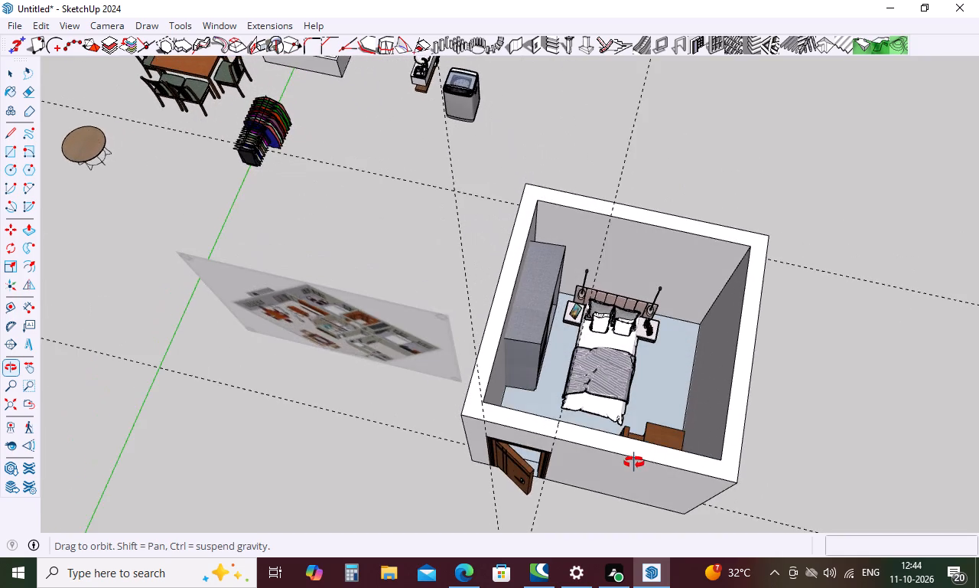
middle_drag(634, 462, 559, 473)
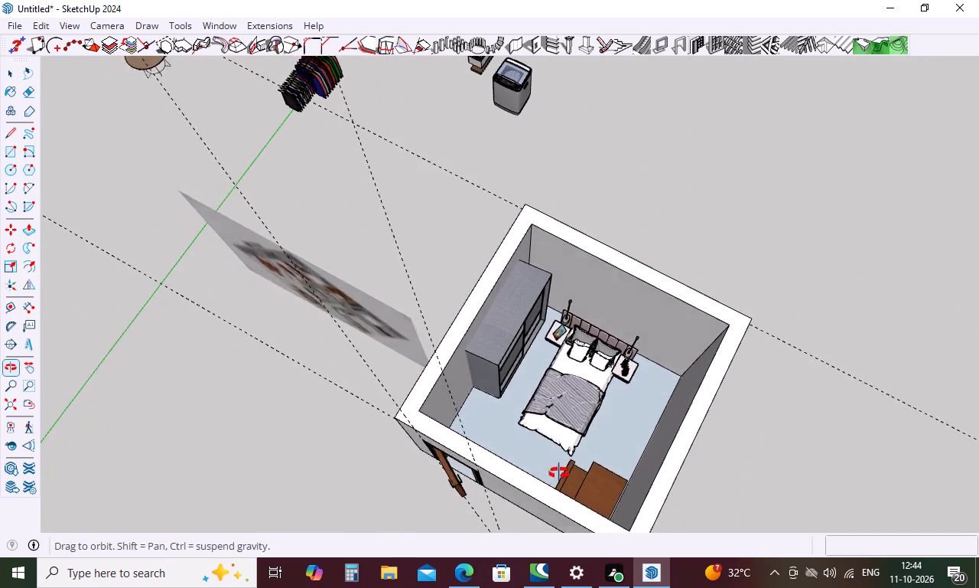
middle_drag(559, 473, 608, 419)
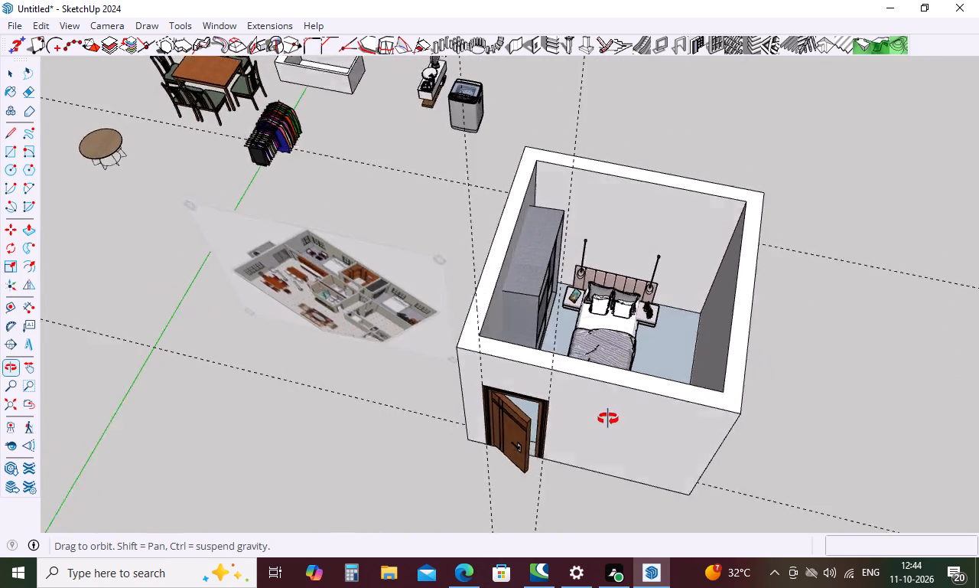
middle_drag(608, 419, 247, 412)
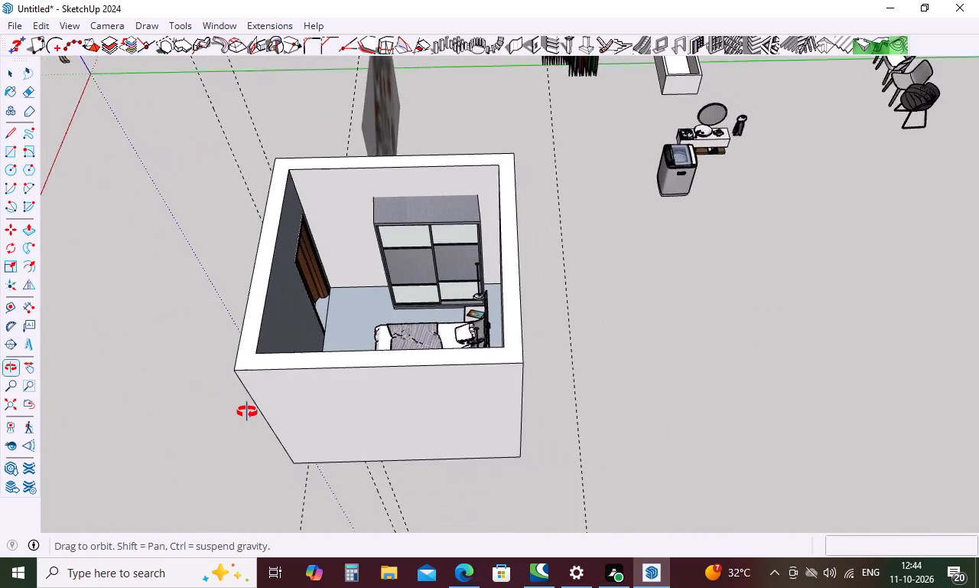
middle_drag(247, 412, 828, 318)
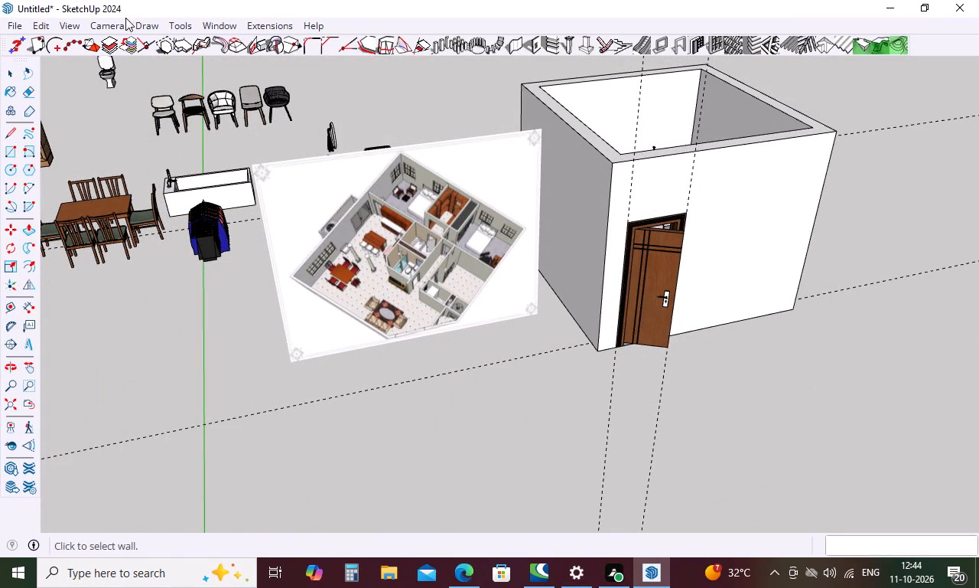
Delete all construction guides from the model.
click(44, 26)
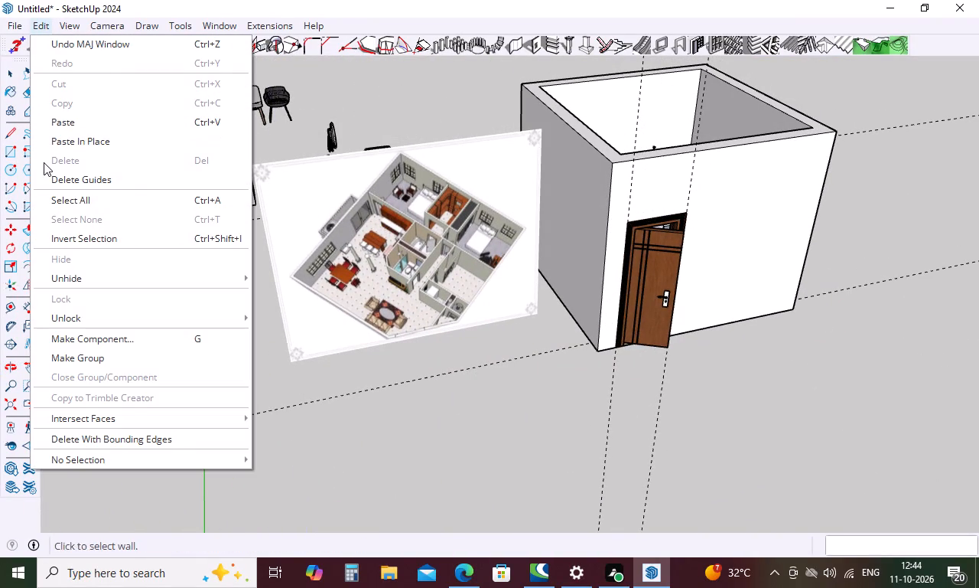
click(44, 184)
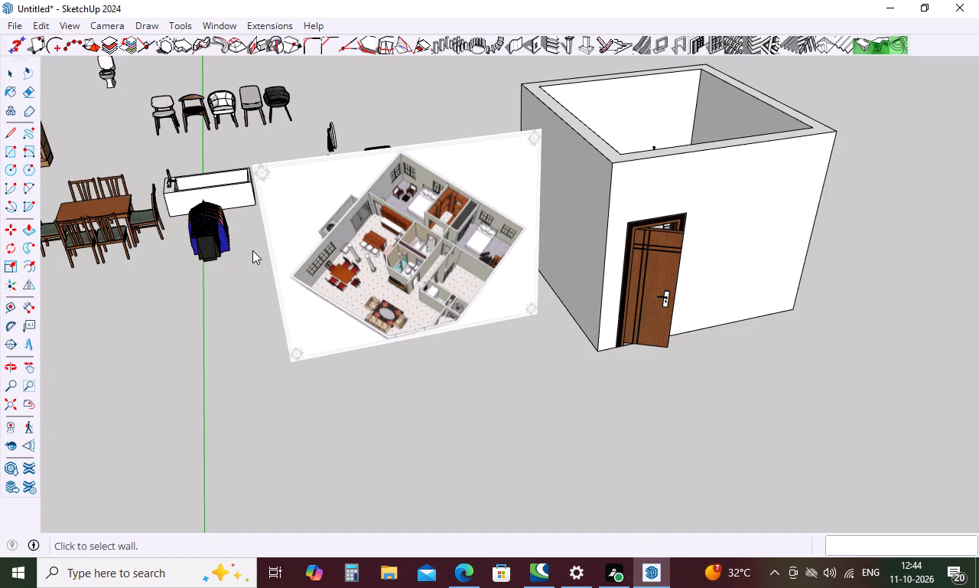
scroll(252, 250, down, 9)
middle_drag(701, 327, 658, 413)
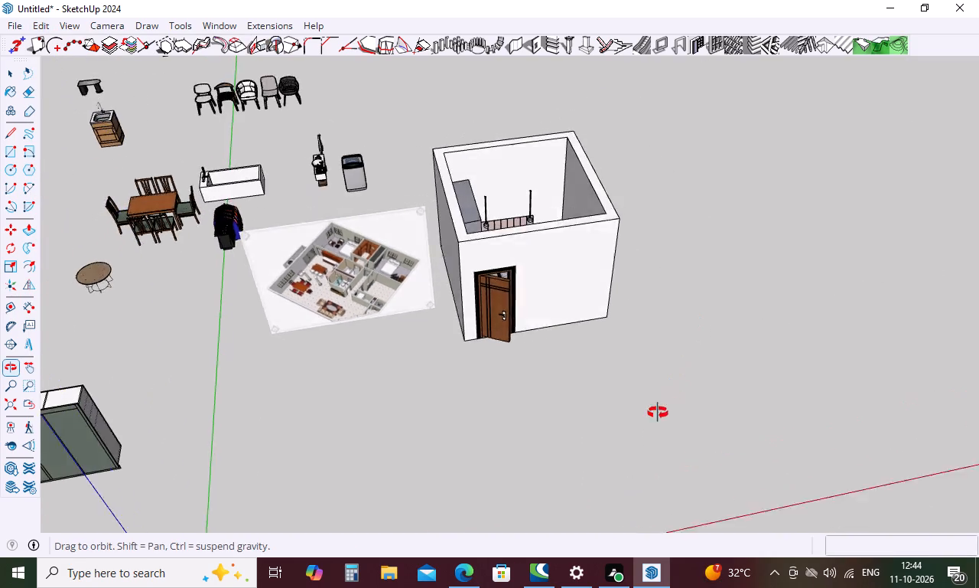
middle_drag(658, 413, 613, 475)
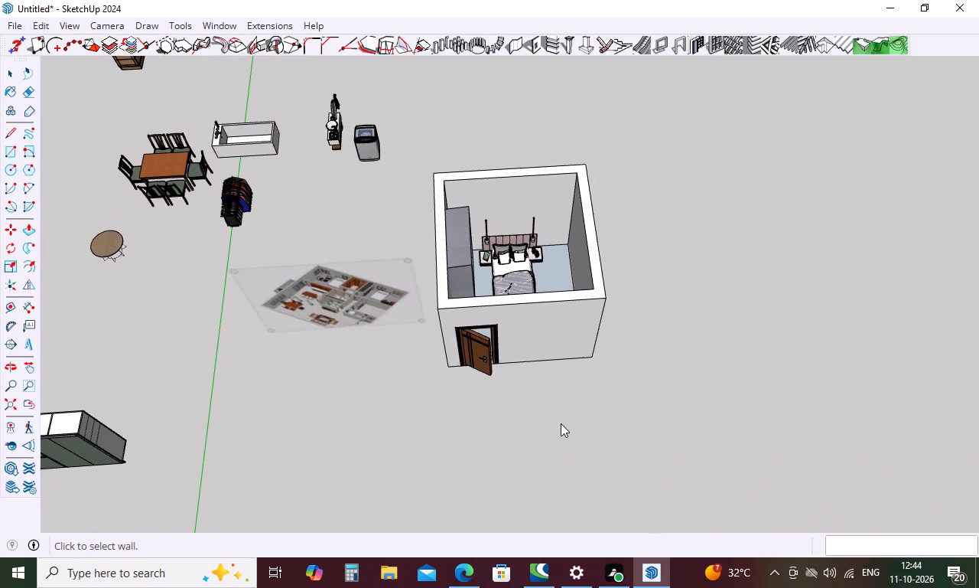
Examine the bedroom's door wall alongside the floor plan image to see what adjoins the room outside the door.
scroll(516, 360, up, 5)
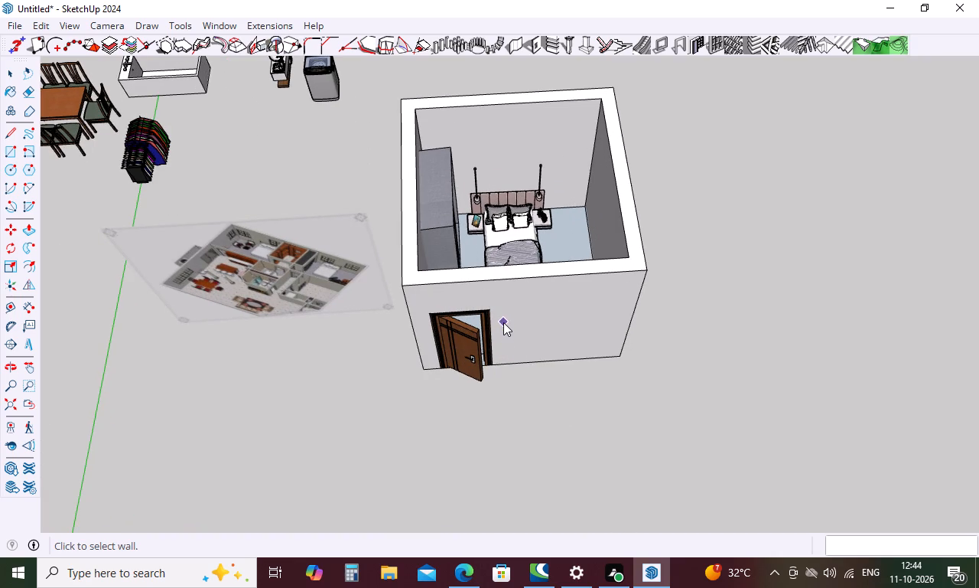
scroll(503, 322, up, 4)
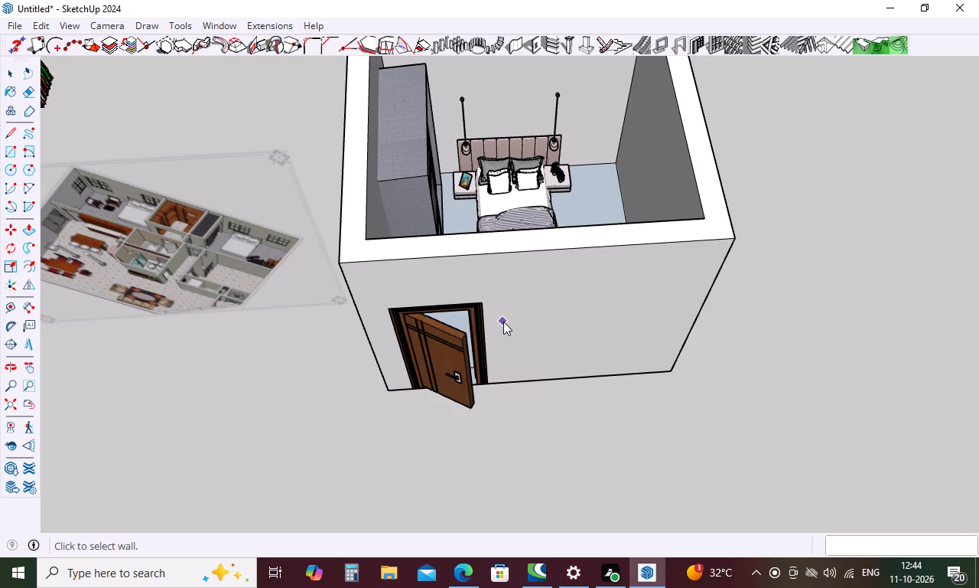
scroll(506, 266, down, 3)
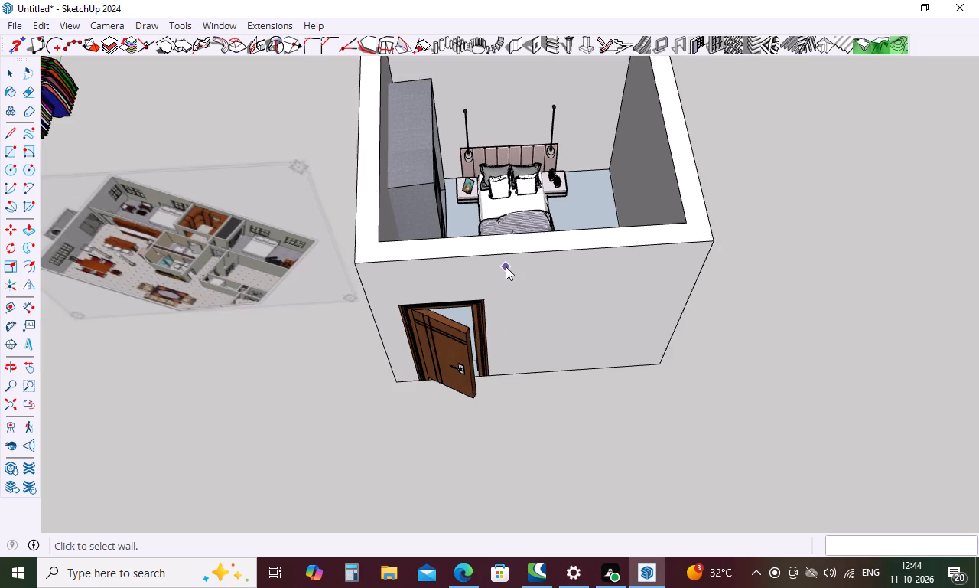
scroll(506, 266, down, 7)
scroll(516, 330, down, 4)
middle_drag(516, 389, 512, 335)
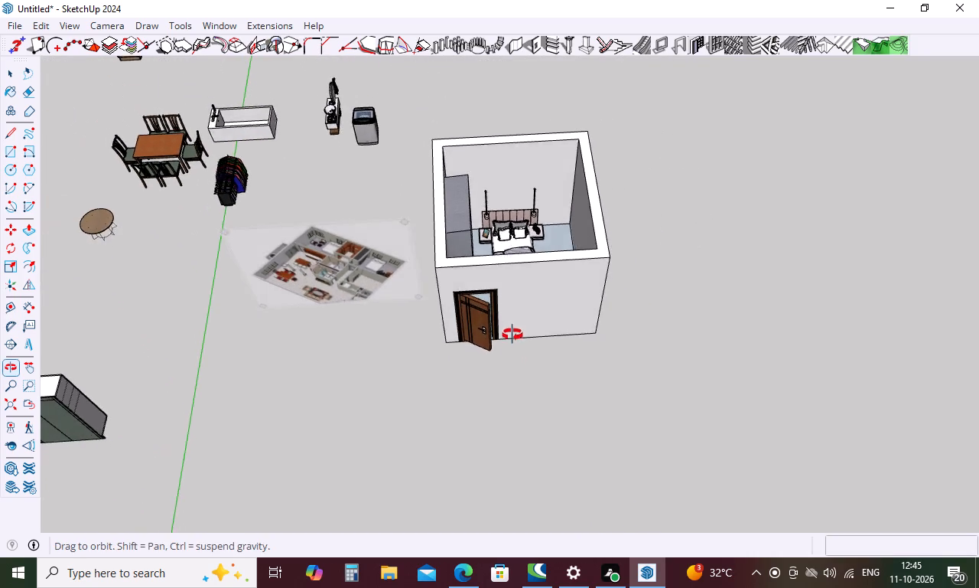
middle_drag(512, 335, 515, 178)
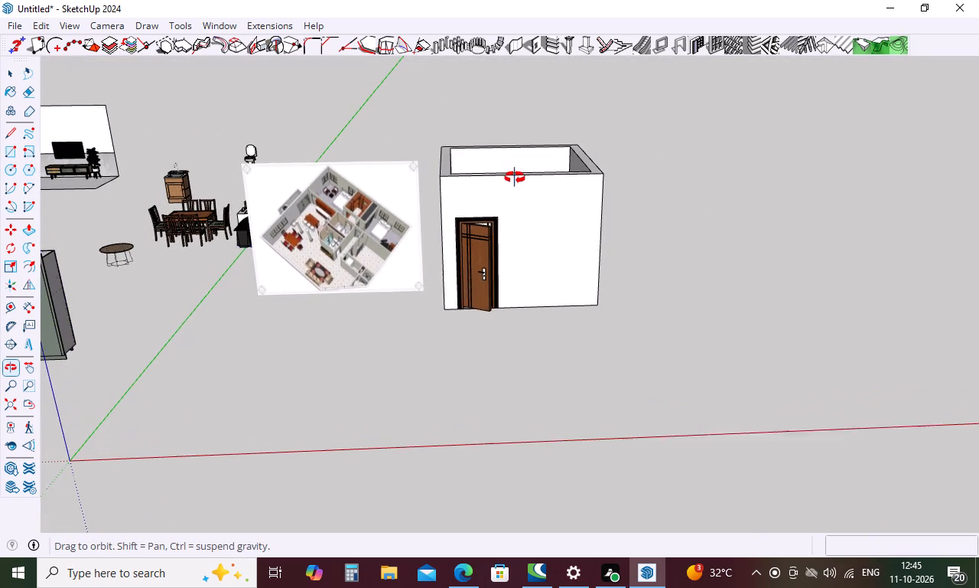
middle_drag(515, 178, 514, 178)
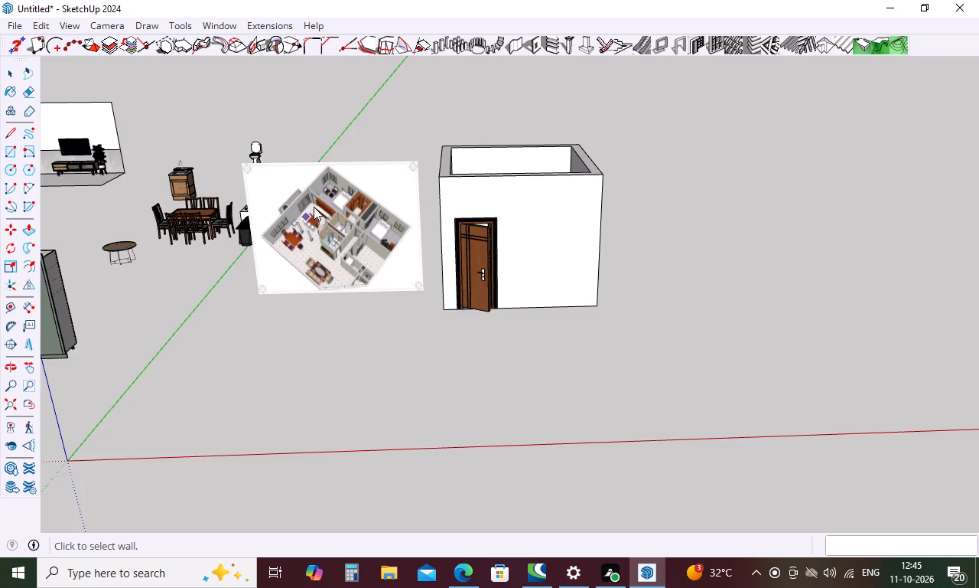
scroll(314, 207, up, 3)
scroll(348, 263, up, 5)
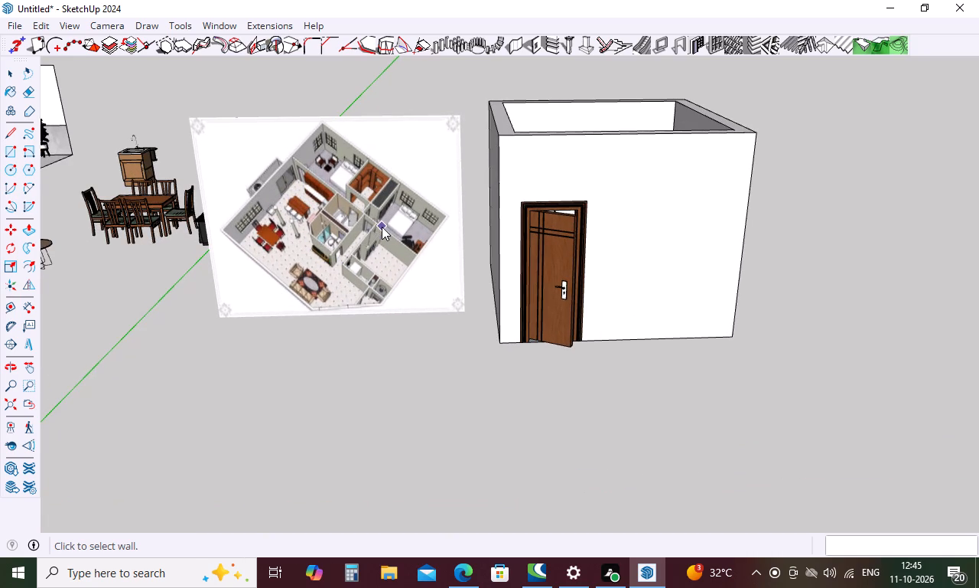
scroll(382, 227, up, 4)
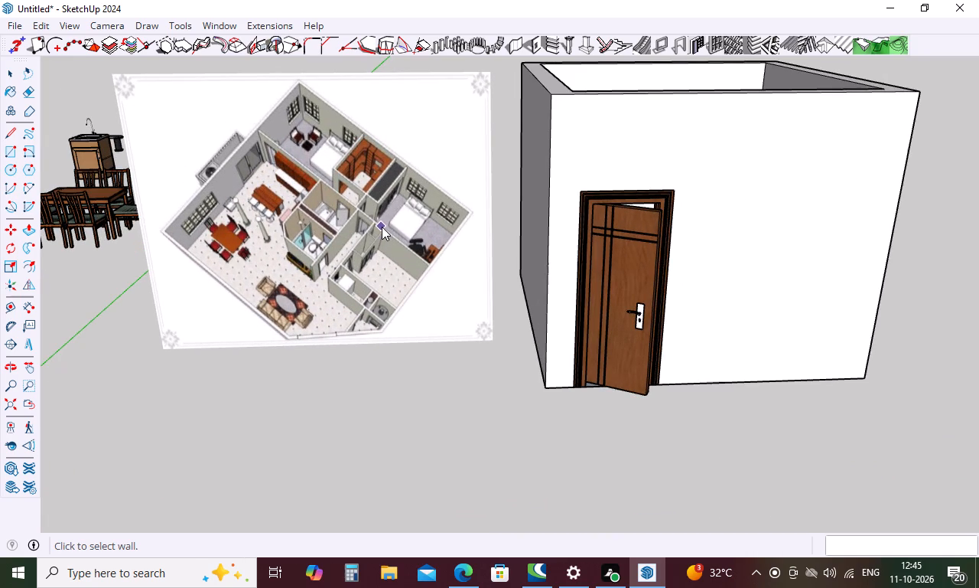
scroll(382, 227, up, 4)
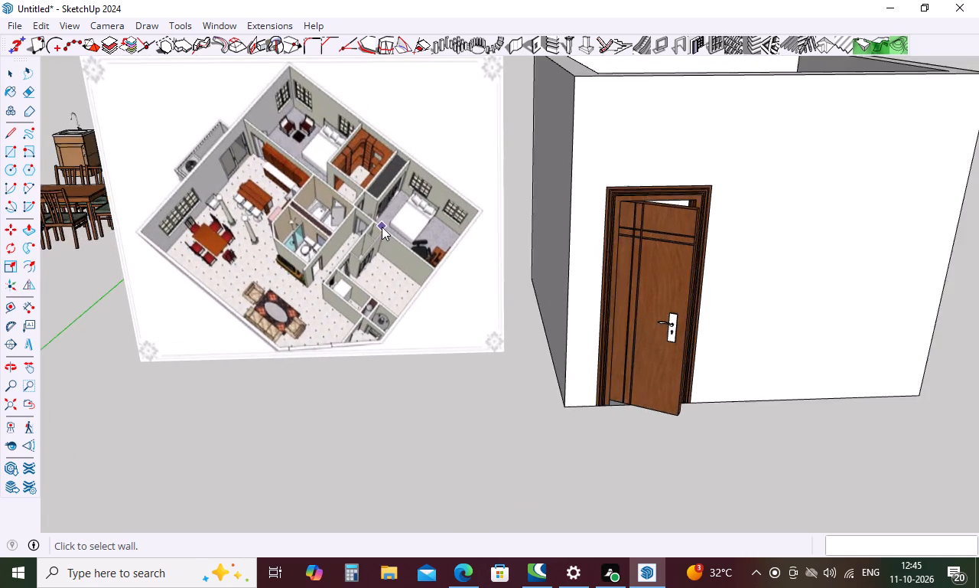
scroll(382, 227, down, 6)
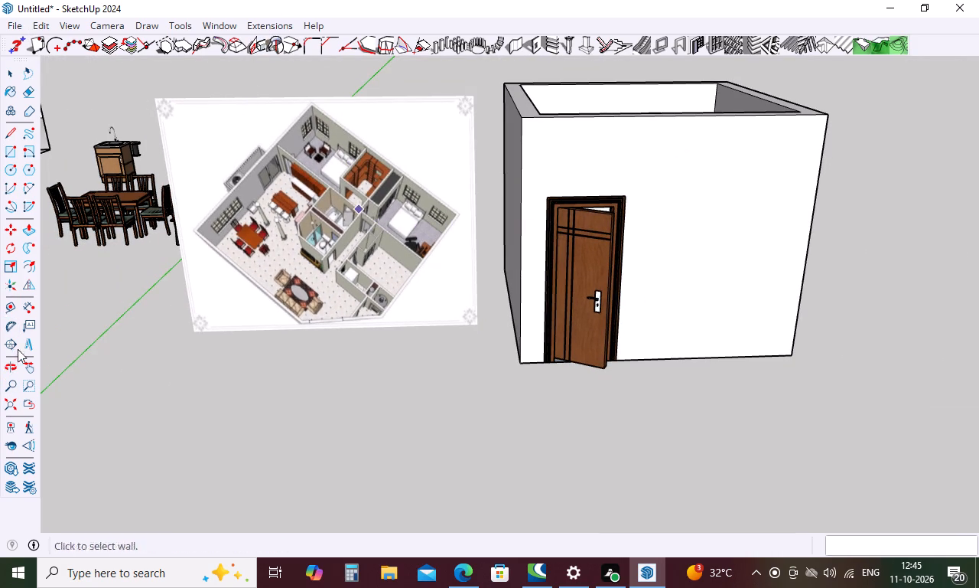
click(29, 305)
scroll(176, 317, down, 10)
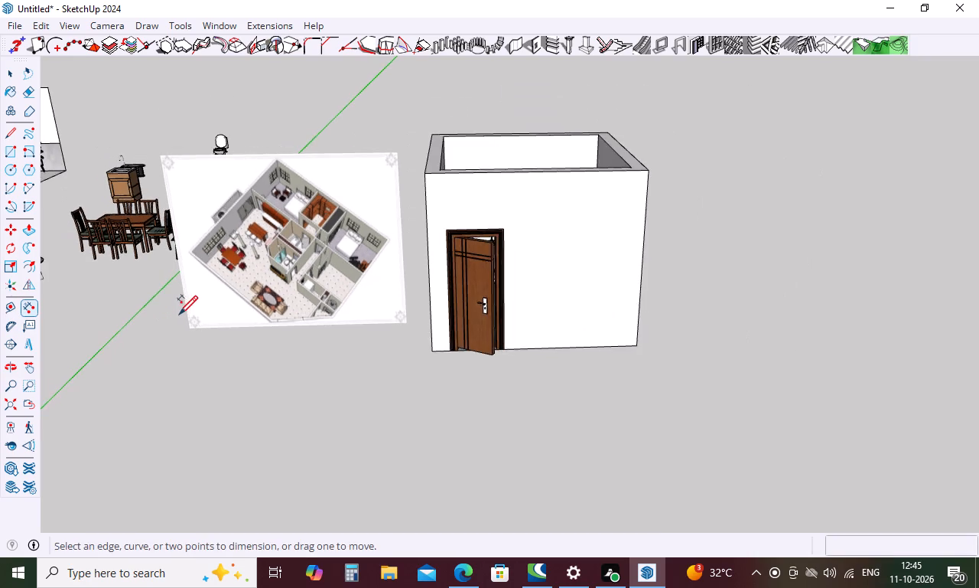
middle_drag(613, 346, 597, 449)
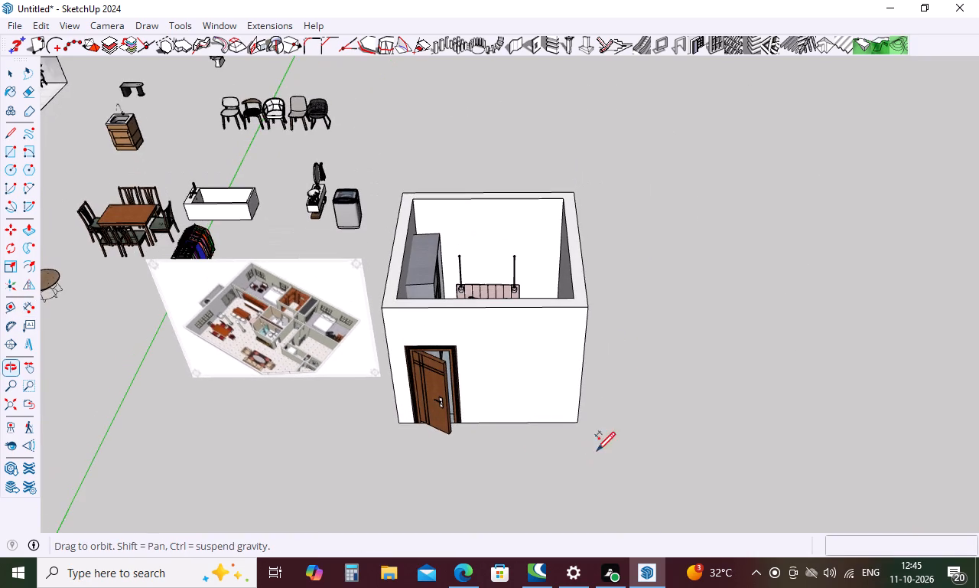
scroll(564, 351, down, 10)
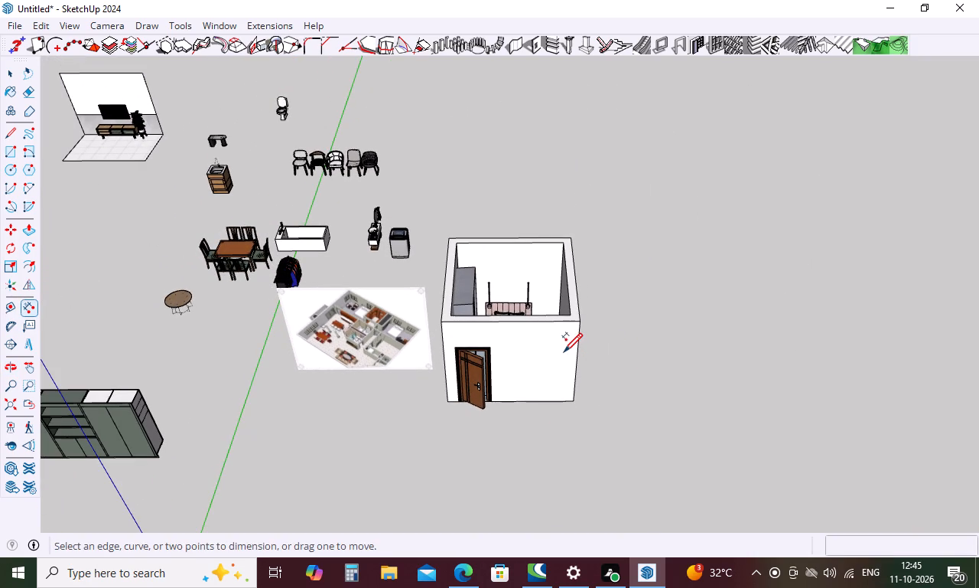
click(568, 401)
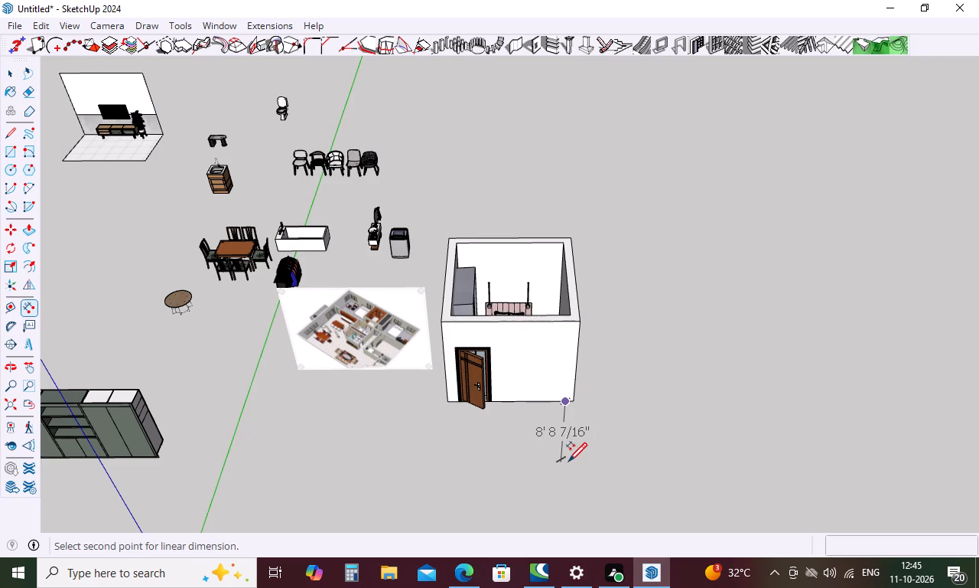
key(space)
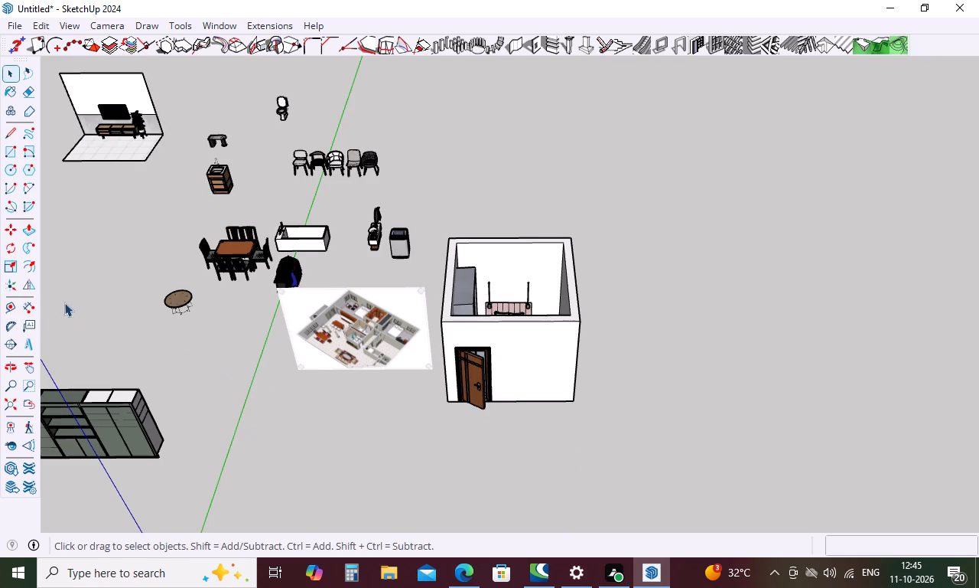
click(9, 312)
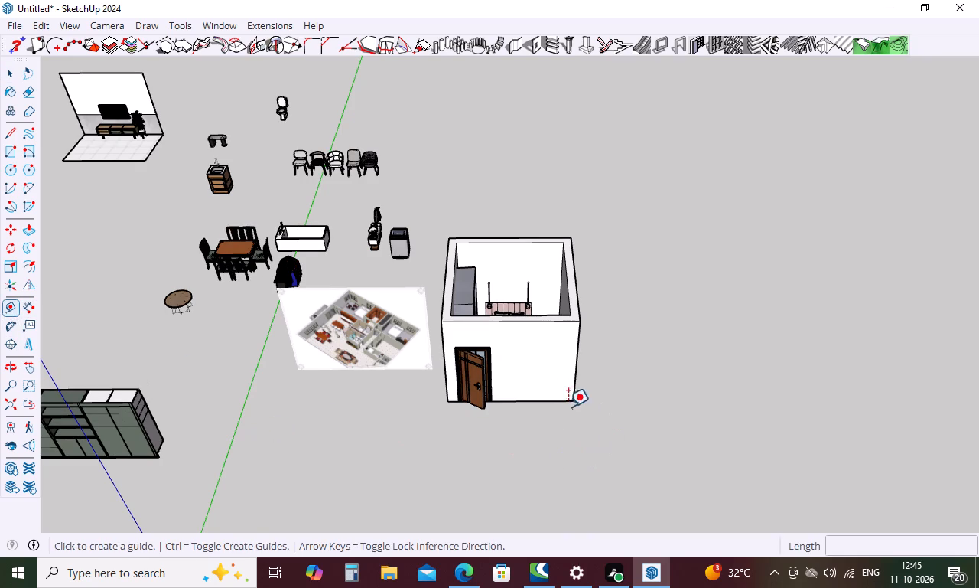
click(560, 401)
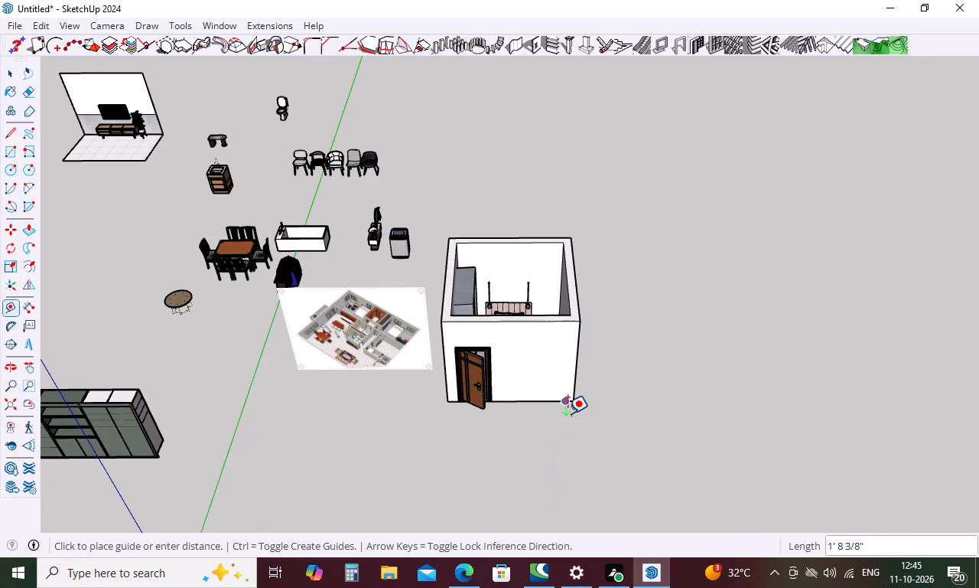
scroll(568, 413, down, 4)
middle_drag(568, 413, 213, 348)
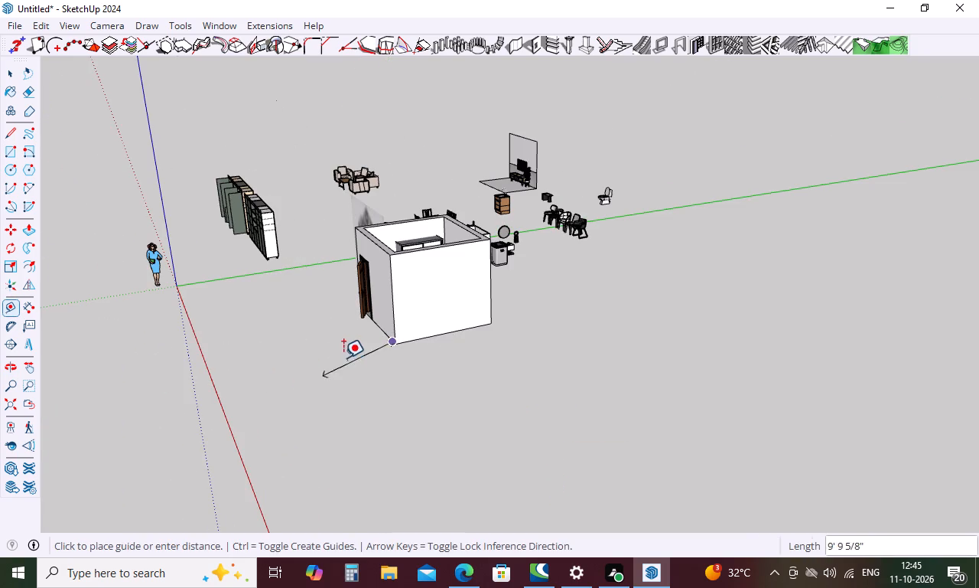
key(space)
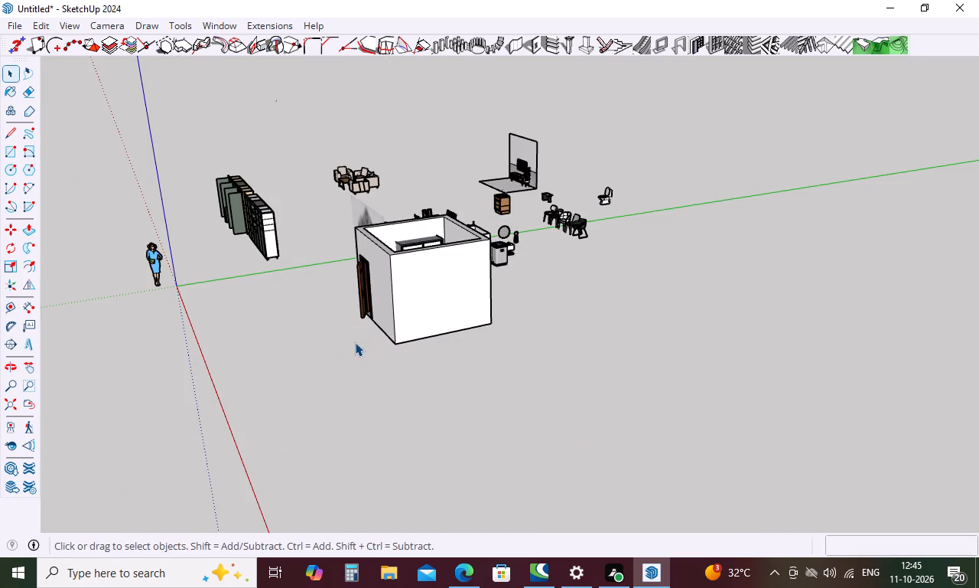
Place a construction guide 7' outside the bedroom, parallel to the bottom edge of the door wall.
key(t)
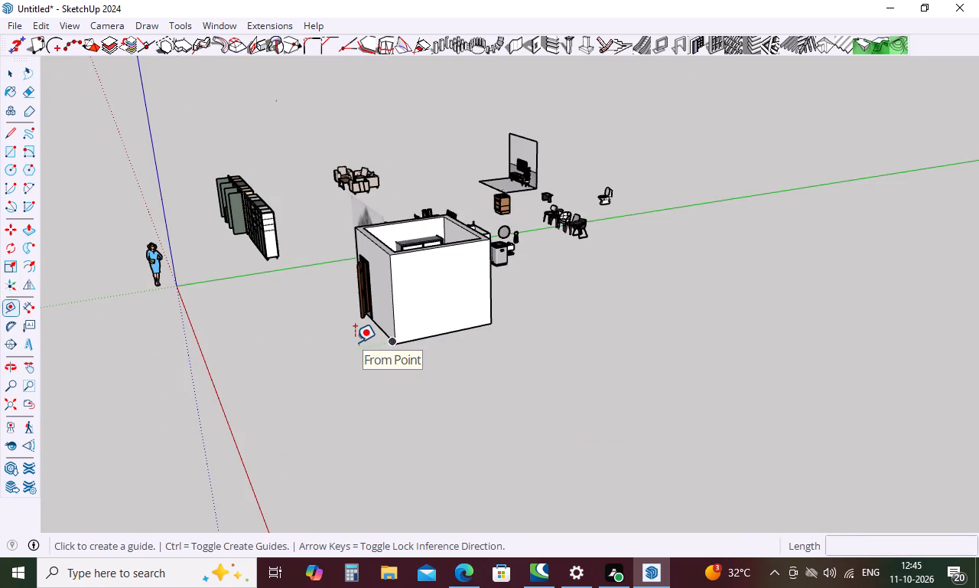
scroll(371, 330, up, 6)
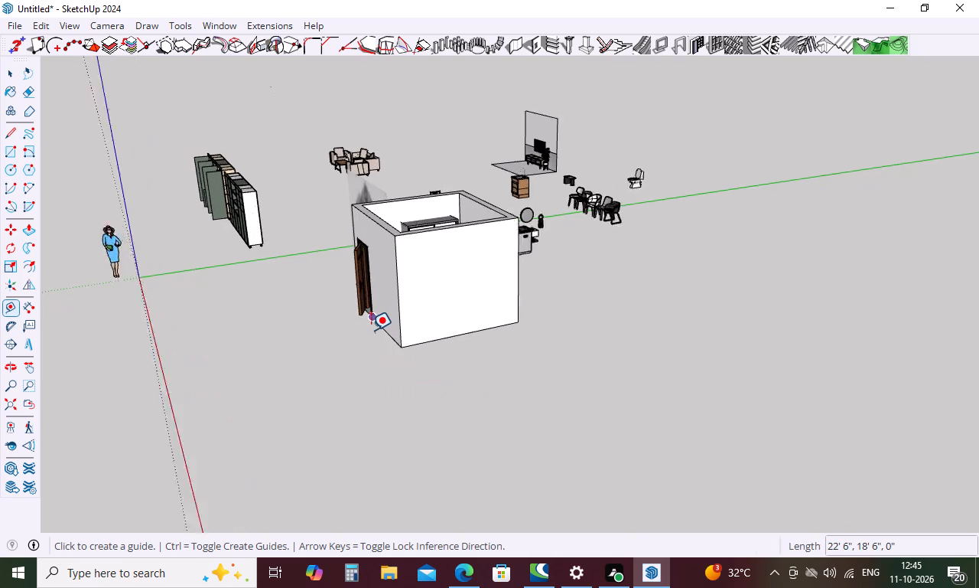
scroll(369, 332, up, 10)
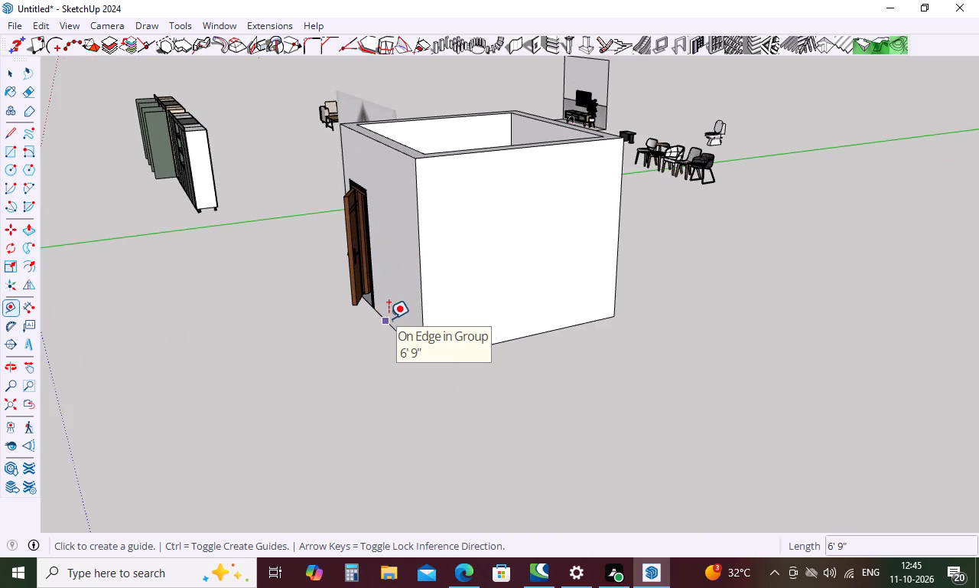
click(389, 318)
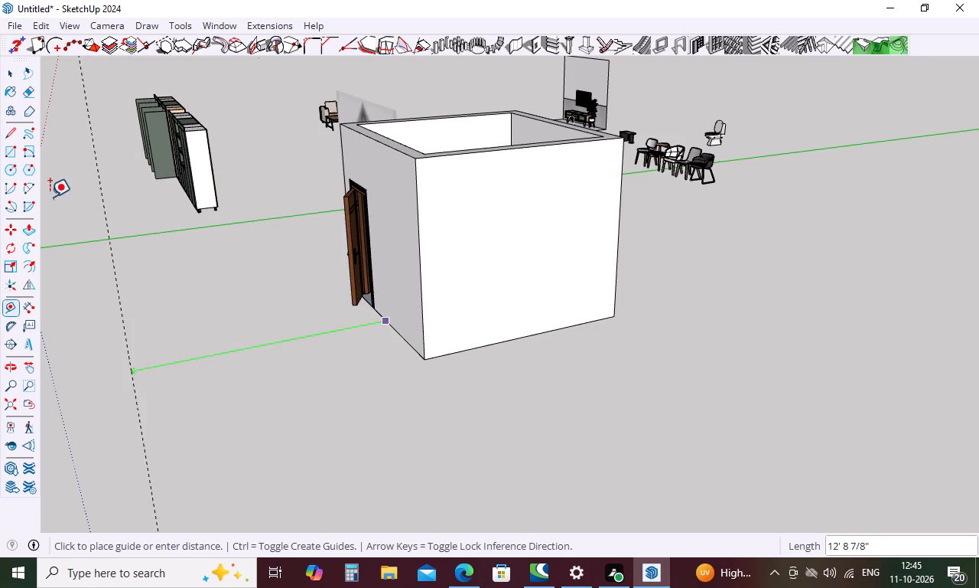
middle_drag(197, 262, 169, 381)
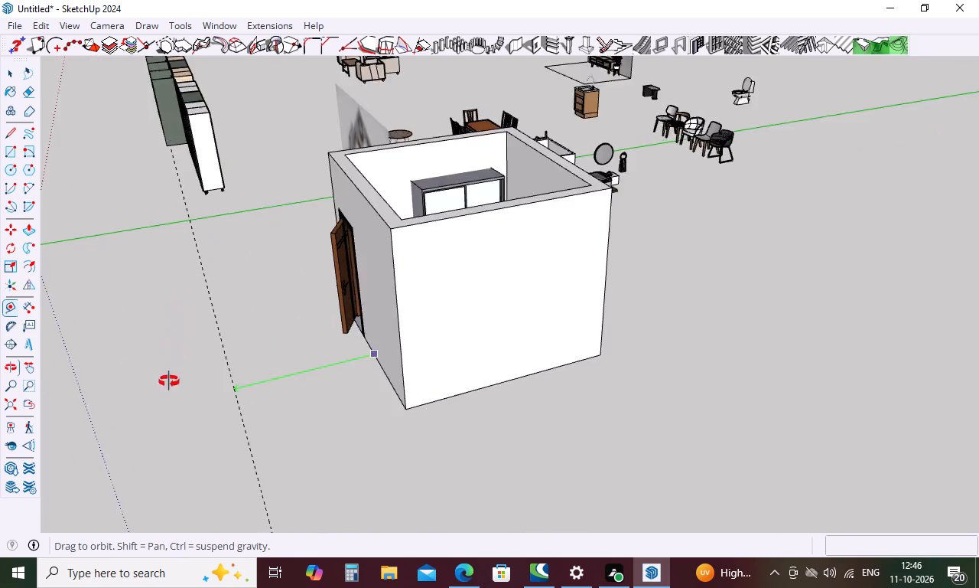
middle_drag(169, 381, 161, 435)
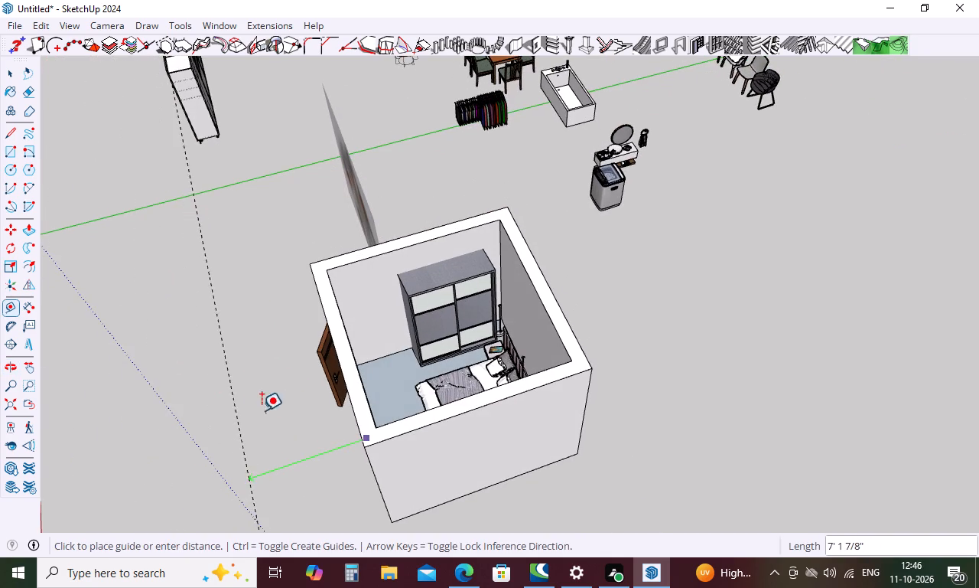
middle_drag(265, 410, 766, 311)
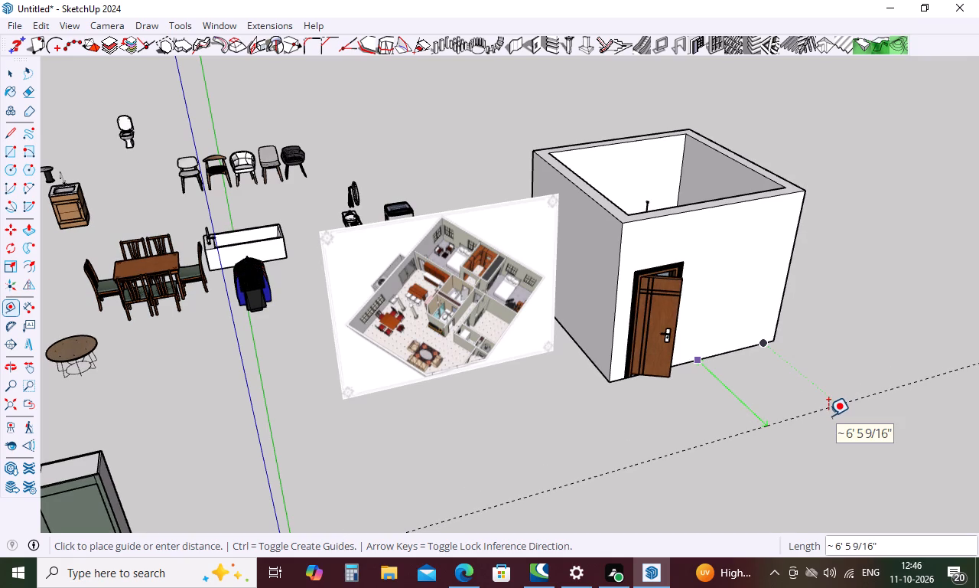
key(7)
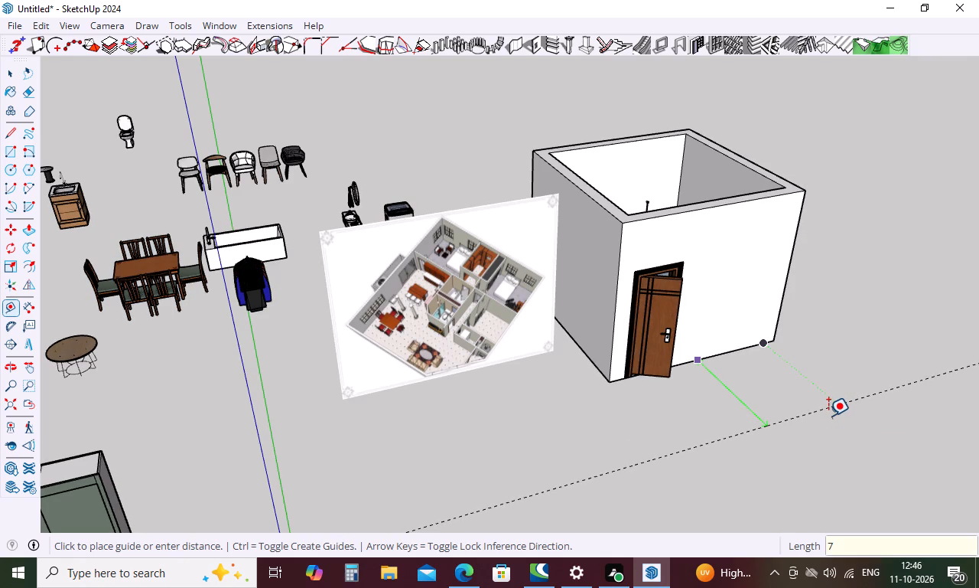
key(apostrophe)
key(Return)
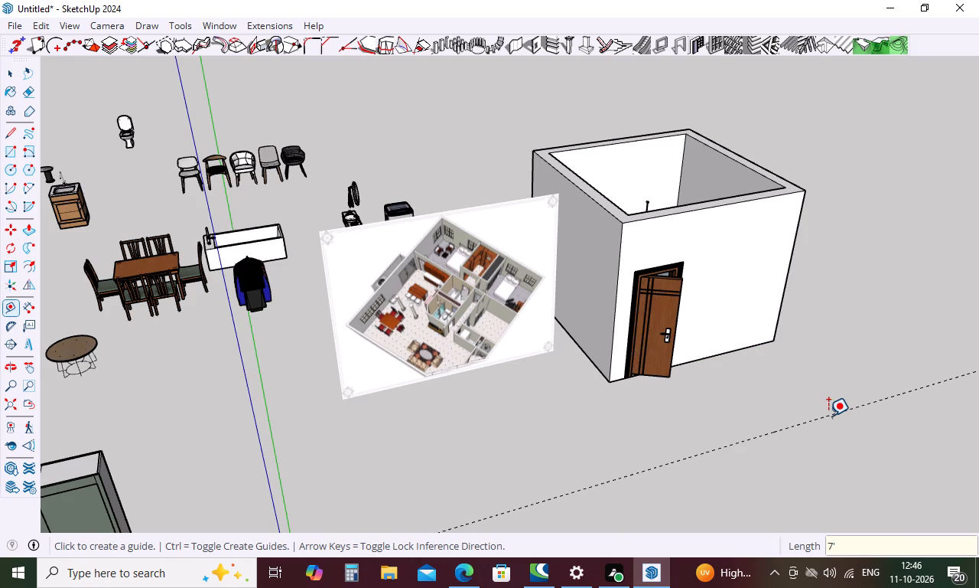
Draw a 7' line on the ground from the door wall's outer corner farthest from the door, perpendicular to the guide.
key(l)
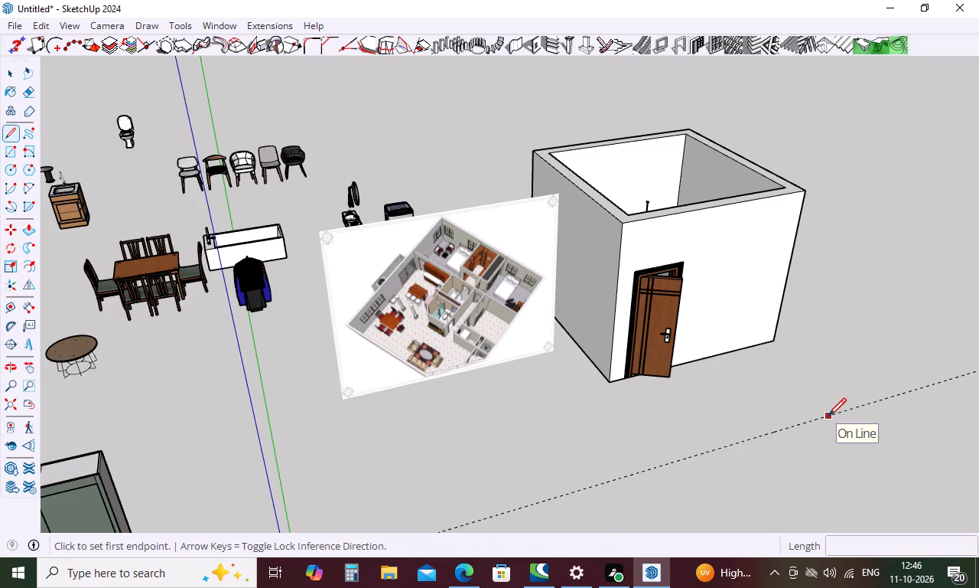
click(774, 341)
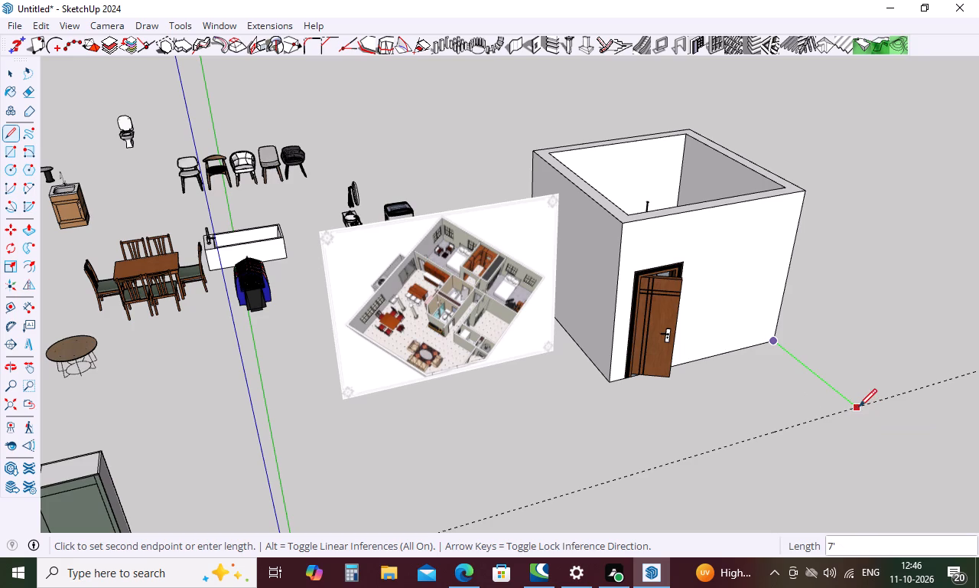
click(859, 407)
key(space)
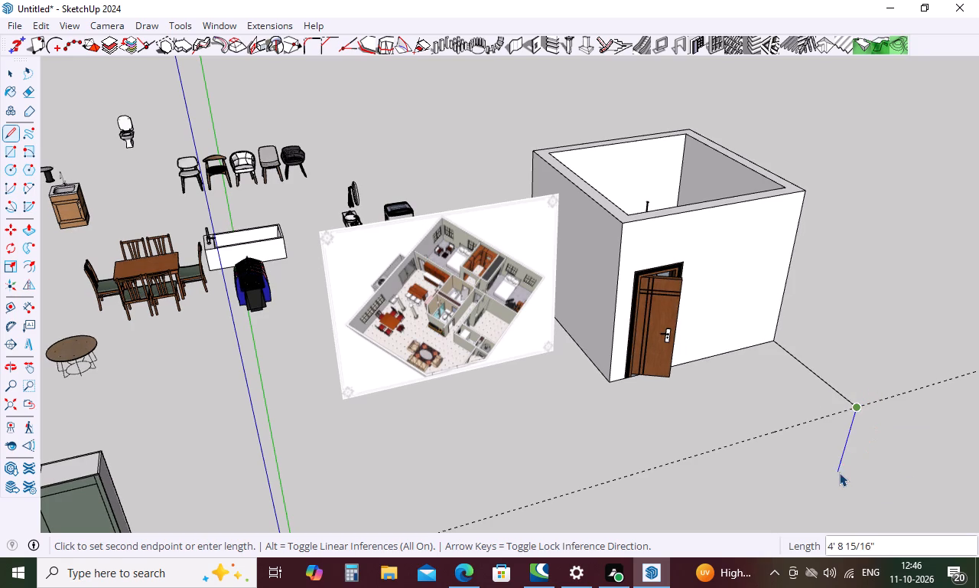
Inspect the new ground line's endpoint where it meets the guide in front of the door wall.
scroll(863, 405, up, 7)
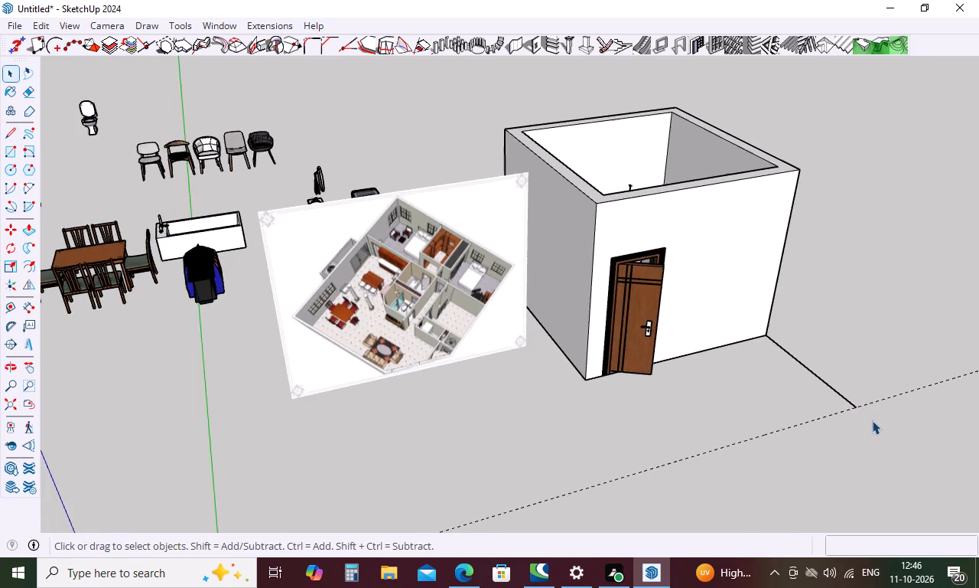
scroll(872, 420, up, 20)
scroll(872, 420, up, 12)
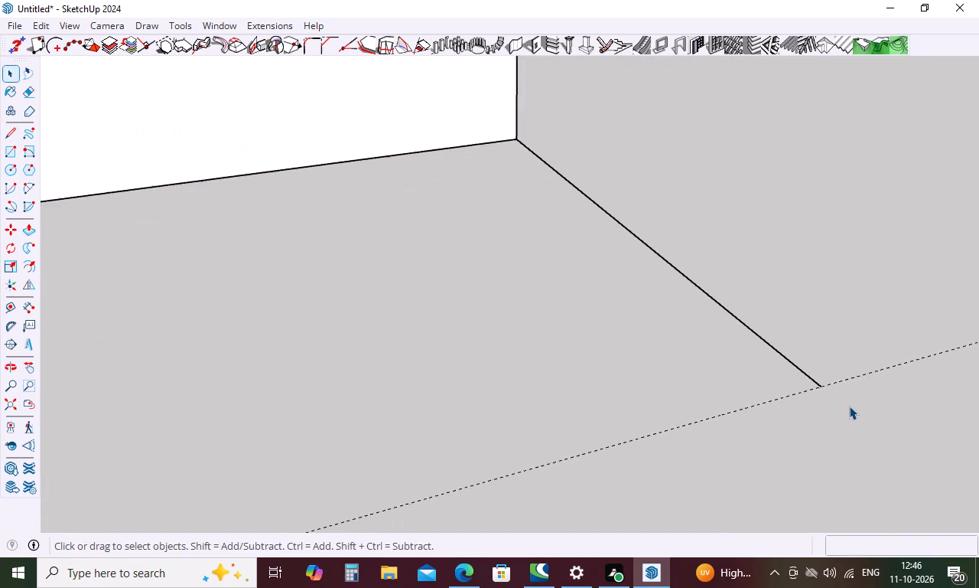
scroll(849, 406, up, 14)
scroll(818, 391, down, 12)
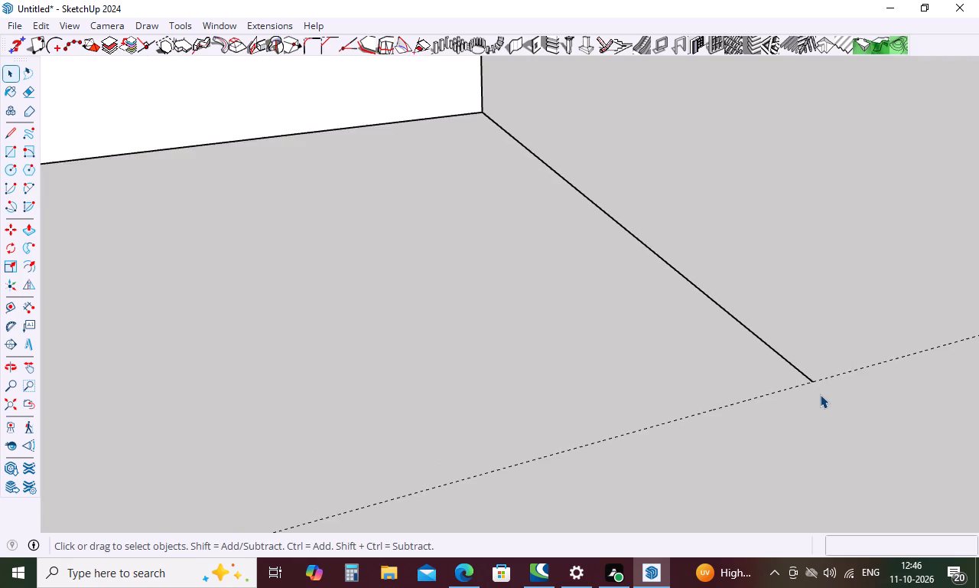
scroll(820, 396, down, 11)
scroll(820, 410, up, 1)
scroll(818, 413, down, 10)
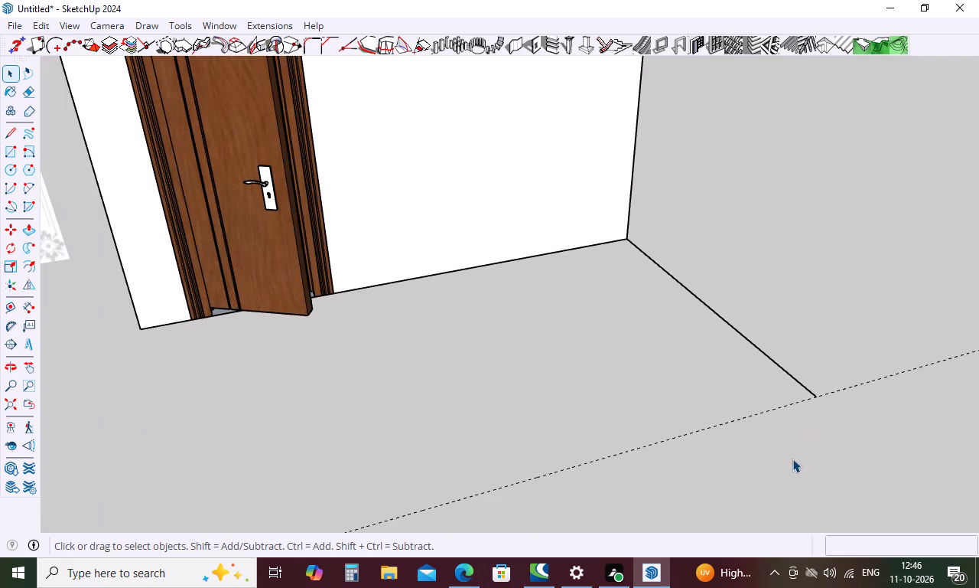
Place a construction guide 9" from the 7' ground line, parallel to it on the door's side.
key(Escape)
key(t)
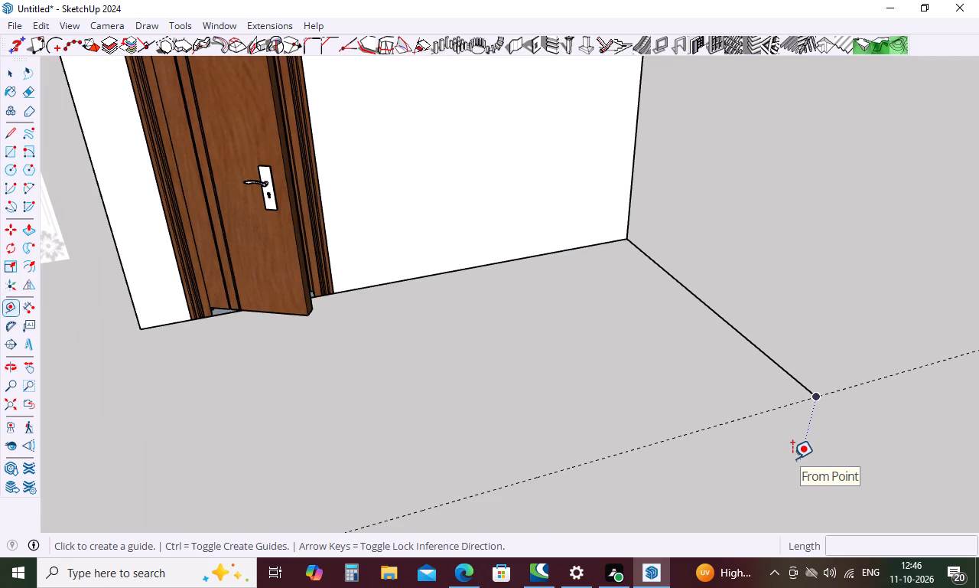
click(711, 309)
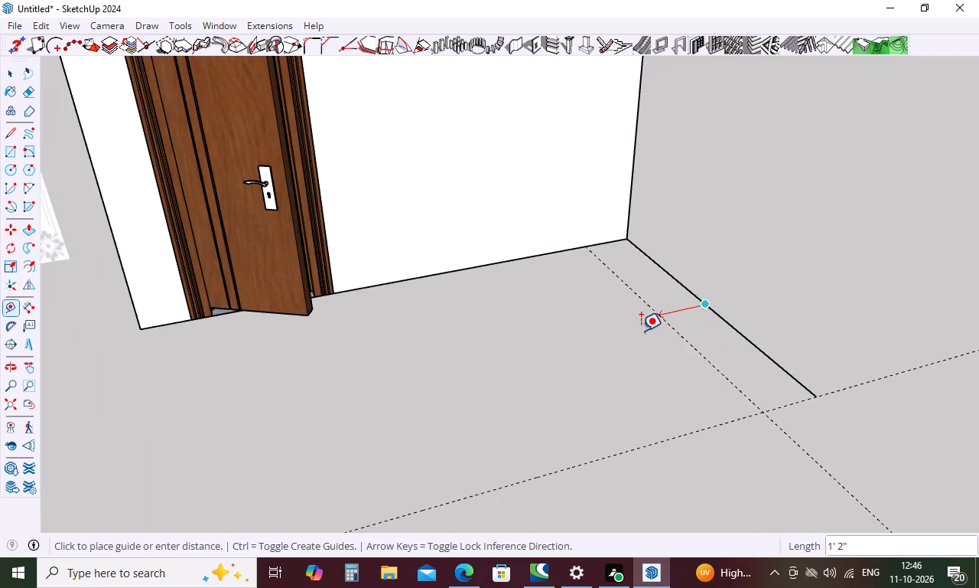
key(9)
key(Return)
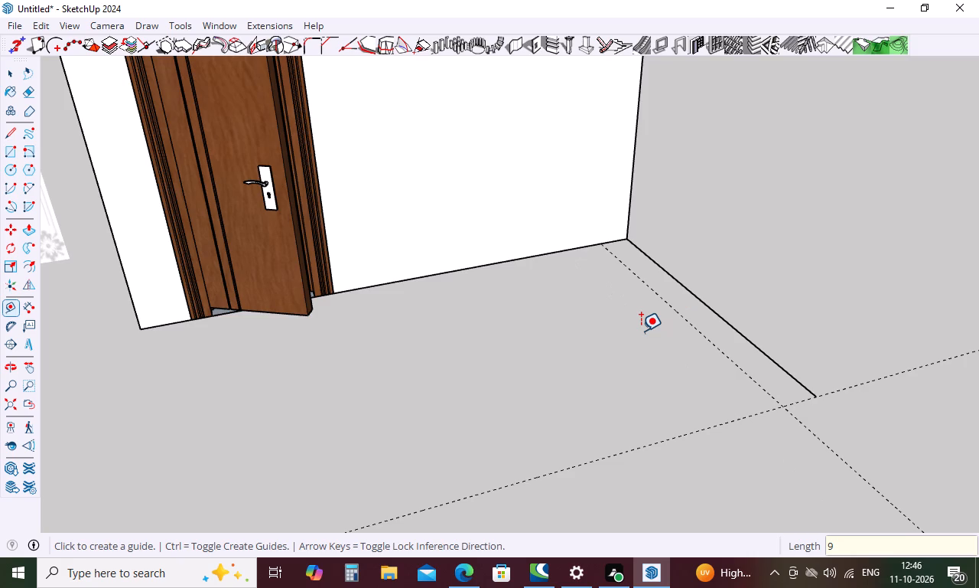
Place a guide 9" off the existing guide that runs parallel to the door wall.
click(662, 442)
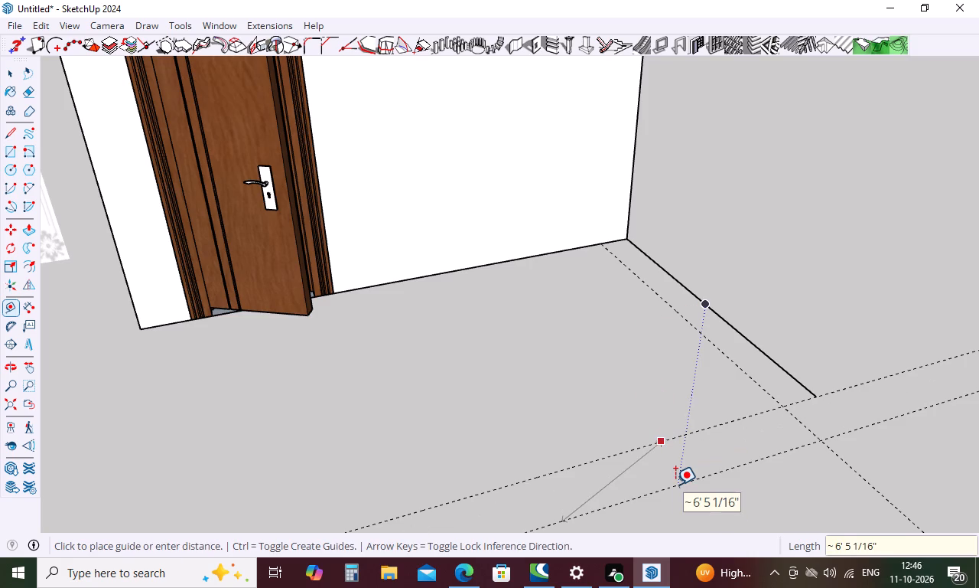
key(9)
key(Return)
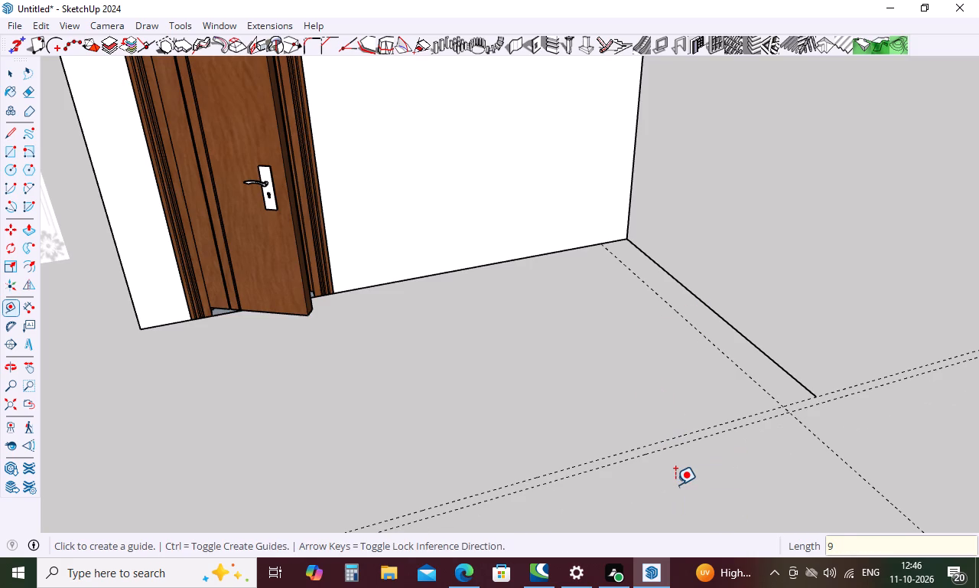
Place another guide 9" outward, parallel to the door wall, from the nearer of the two guides in front of it.
scroll(676, 479, down, 5)
middle_drag(678, 377, 678, 538)
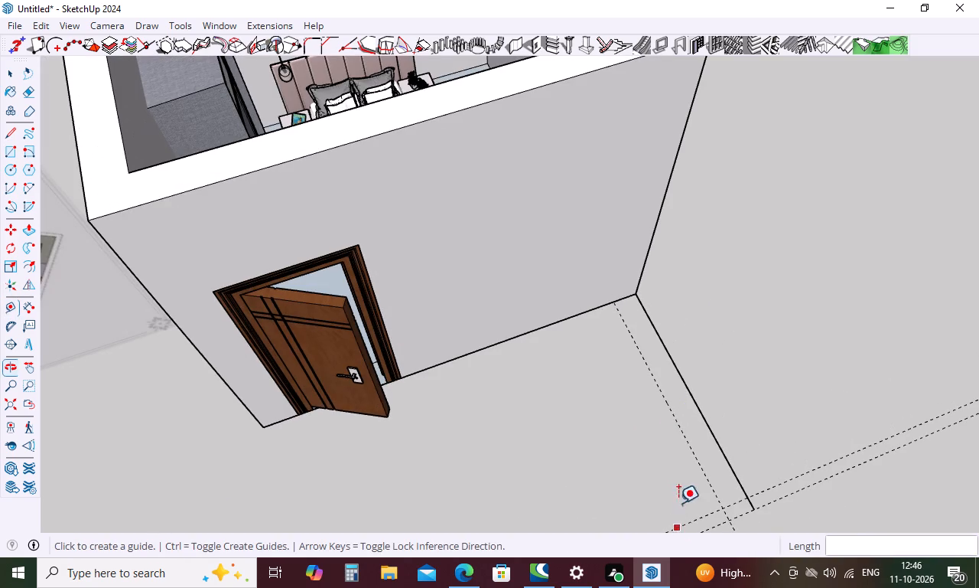
scroll(697, 387, down, 15)
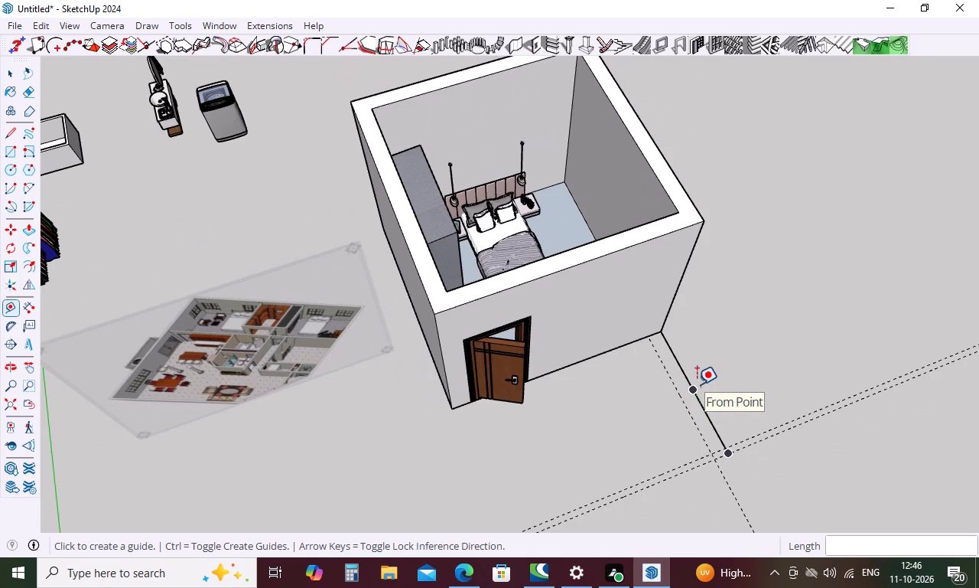
scroll(697, 384, down, 5)
scroll(672, 489, up, 11)
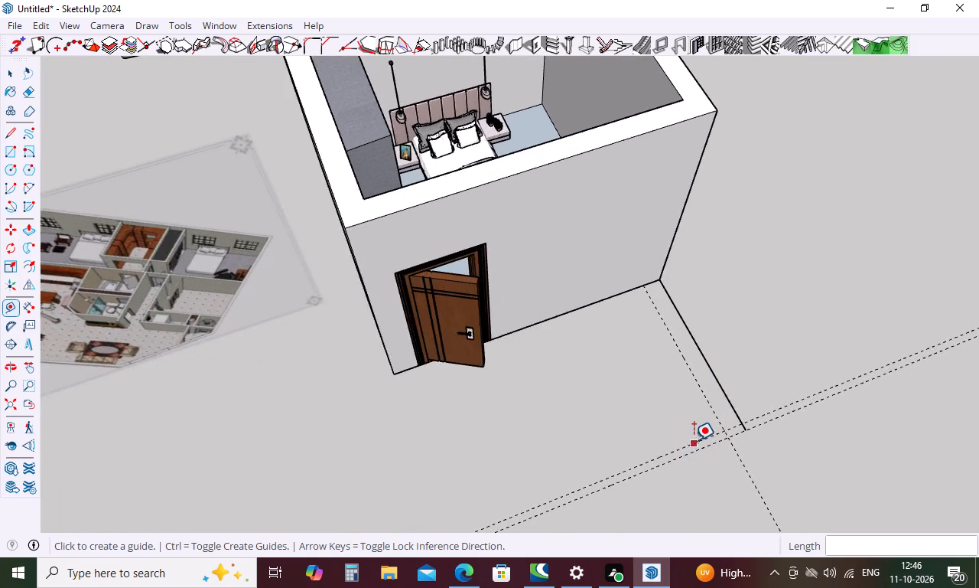
scroll(694, 440, up, 5)
click(694, 440)
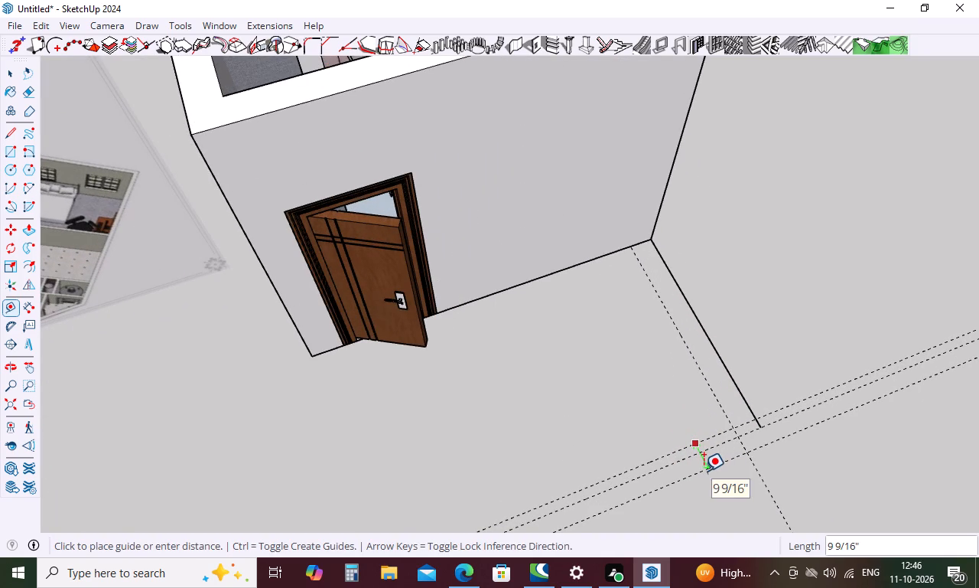
key(9)
key(Return)
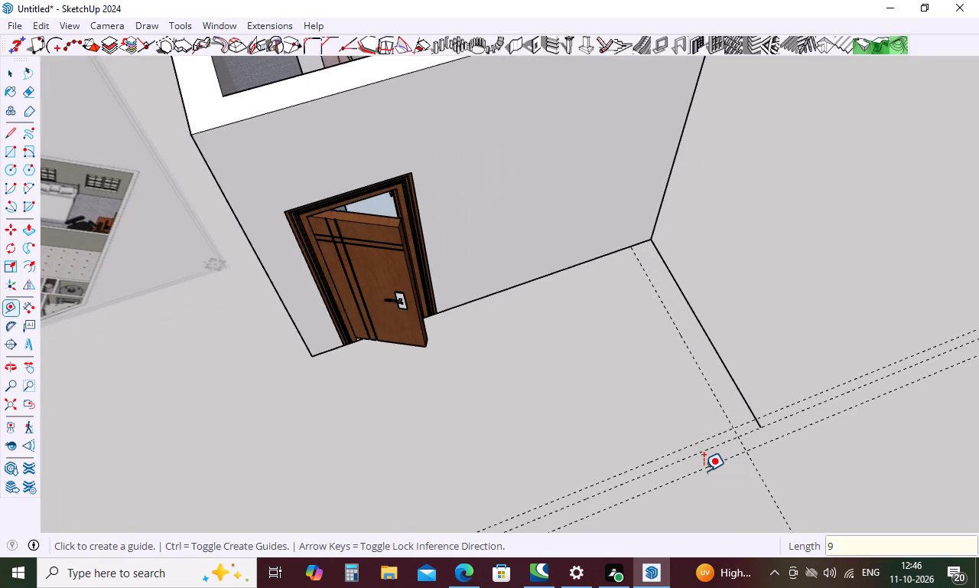
Delete the guide nearest the door wall among the three running parallel to it.
key(space)
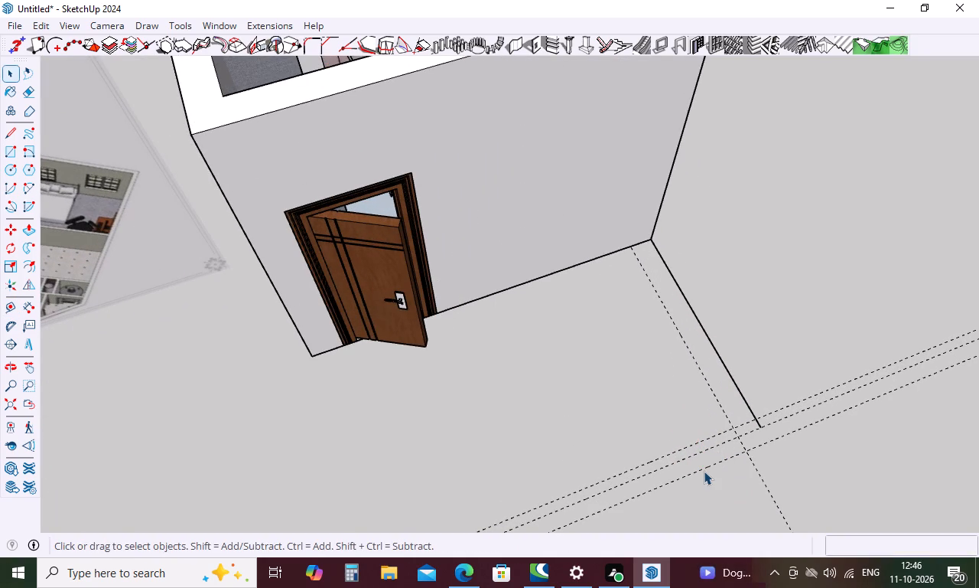
click(686, 444)
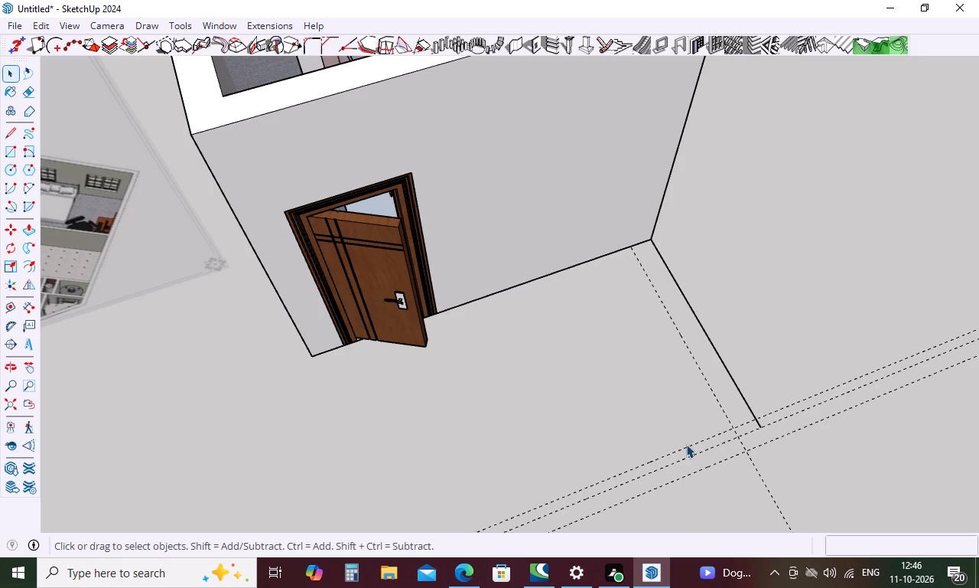
click(693, 441)
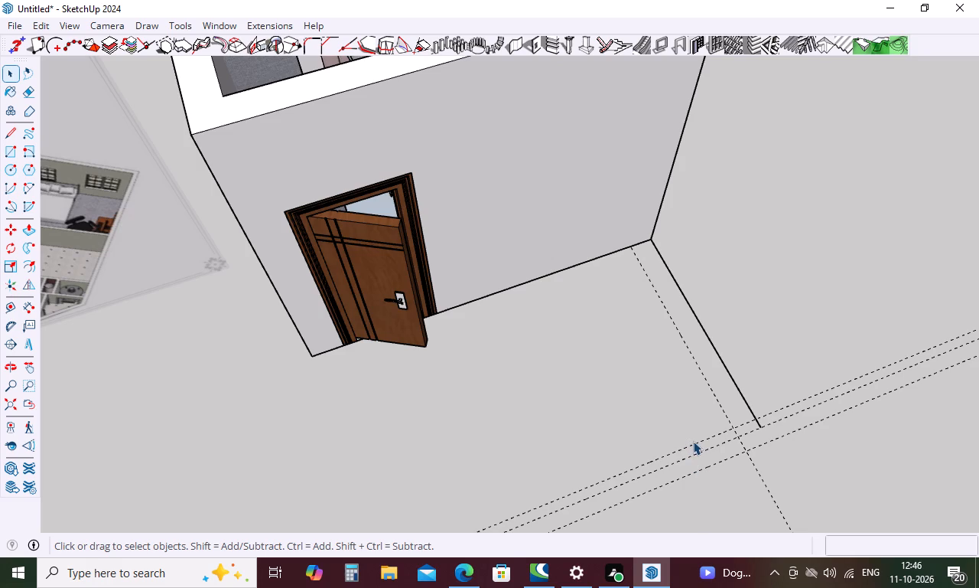
click(693, 441)
click(701, 441)
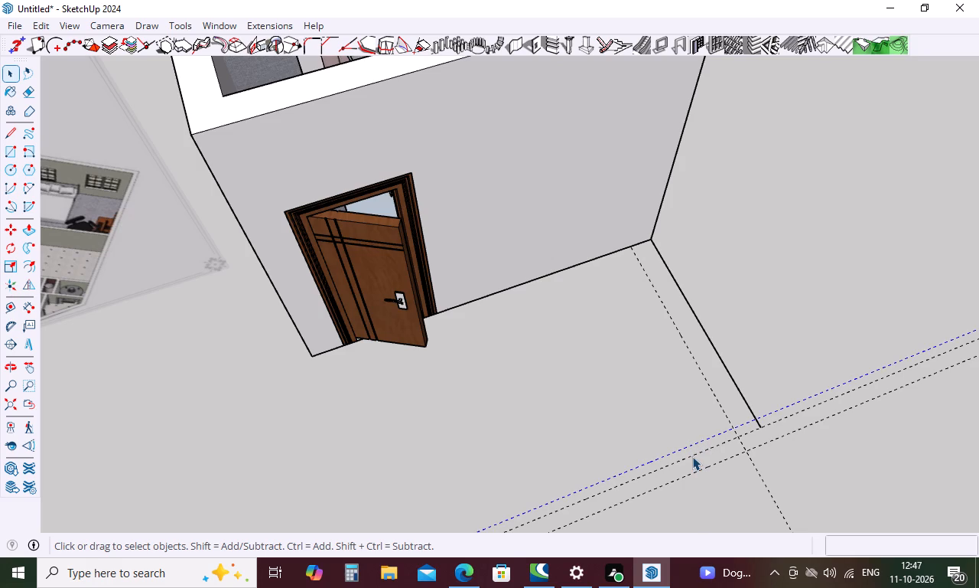
key(Delete)
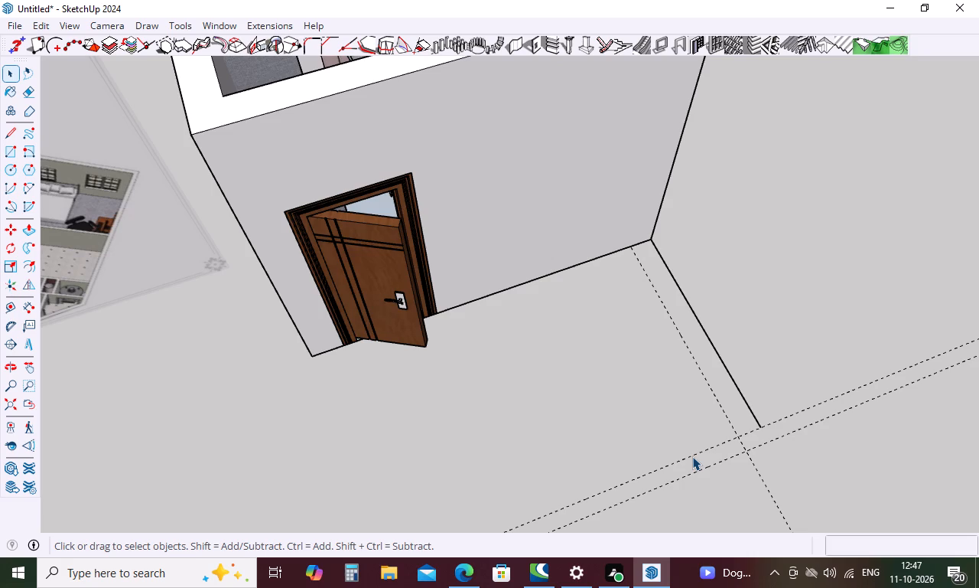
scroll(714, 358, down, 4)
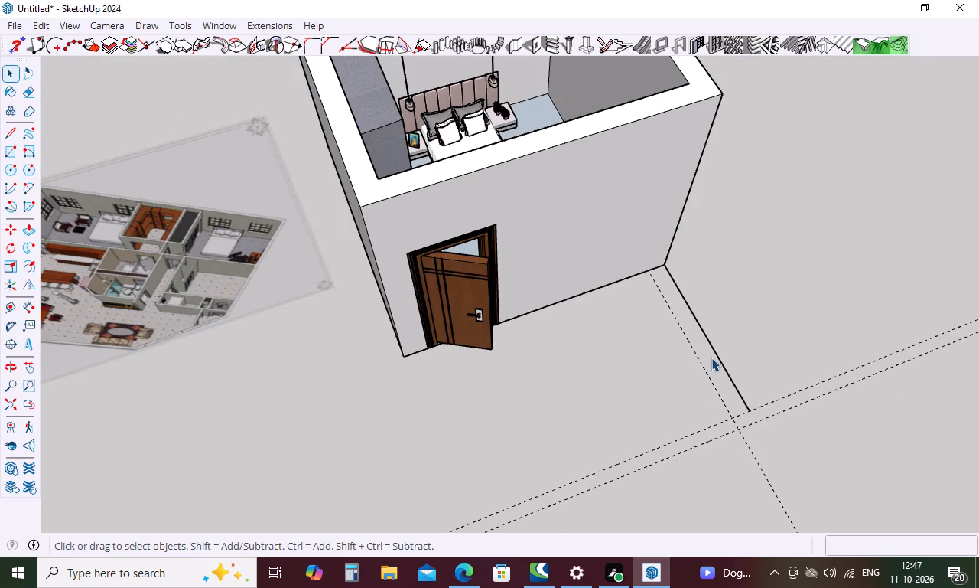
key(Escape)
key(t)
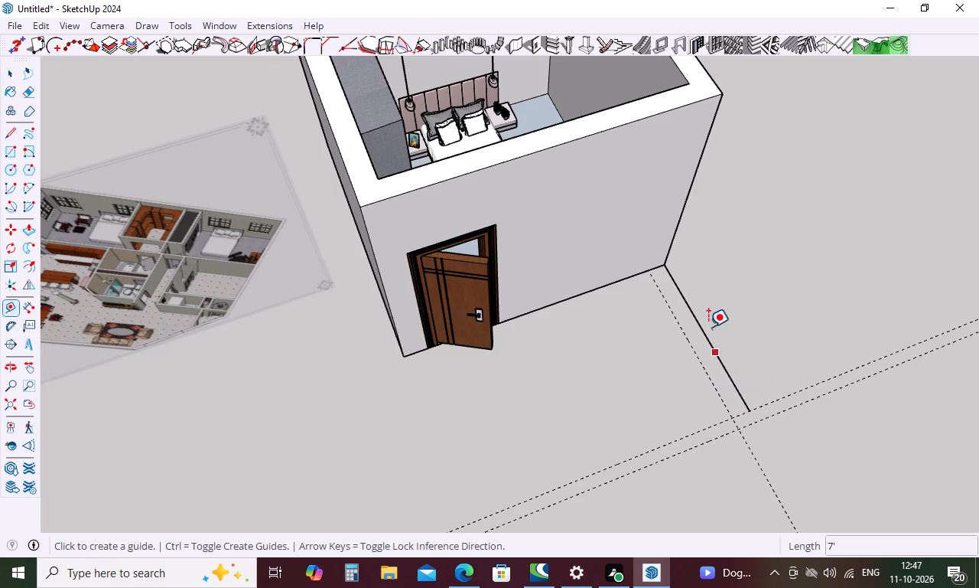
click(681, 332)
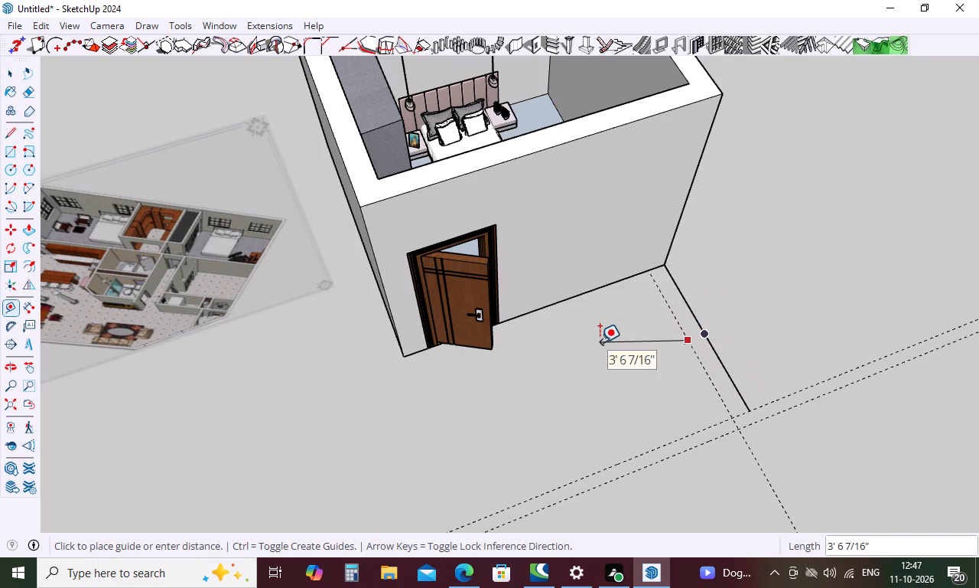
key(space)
Place a guide parallel to the 7' ground line, about 7' 1" from it, just beside the door frame.
text(t)
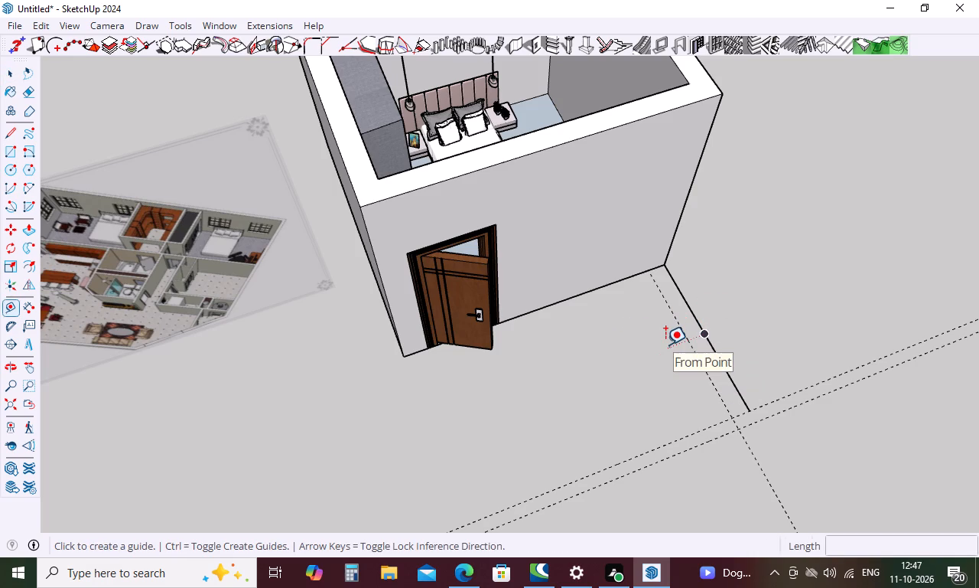
click(711, 349)
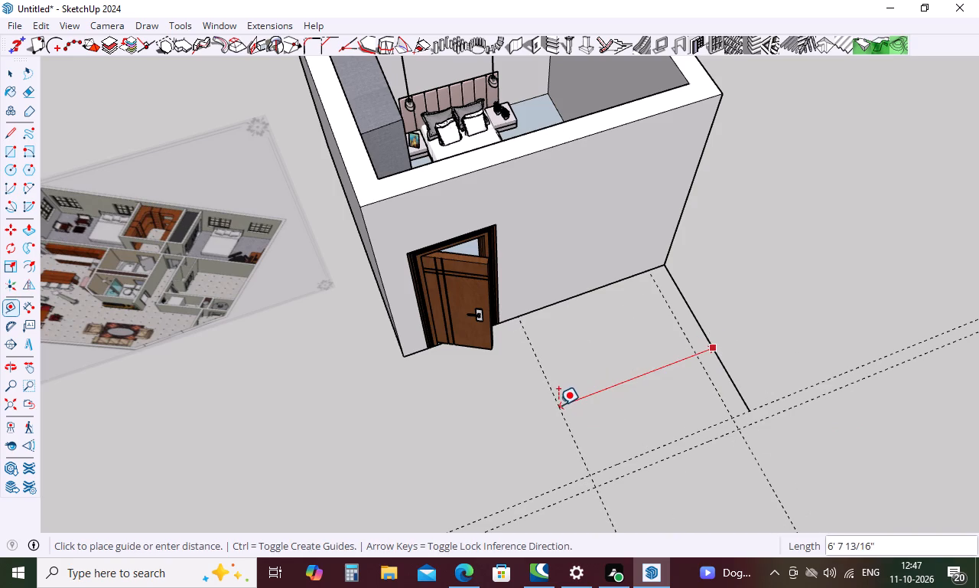
click(547, 407)
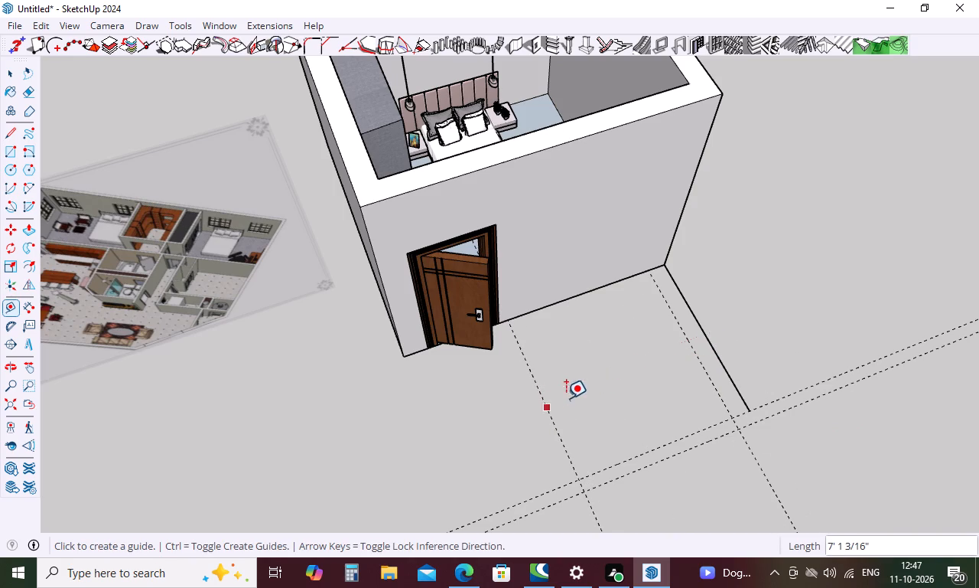
Place a guide 9" from the one beside the door frame, offset toward the 7' ground line.
click(542, 404)
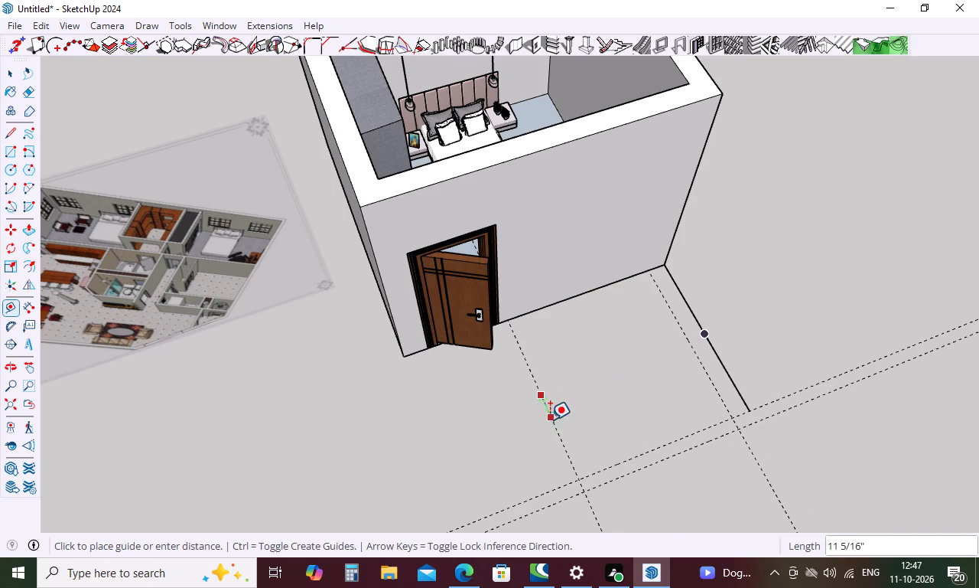
key(space)
text(t)
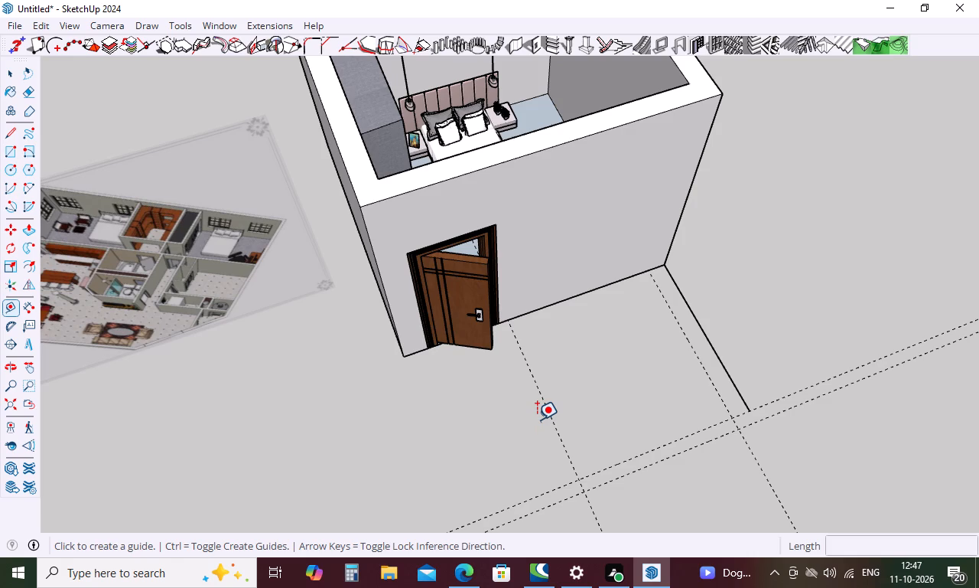
click(546, 415)
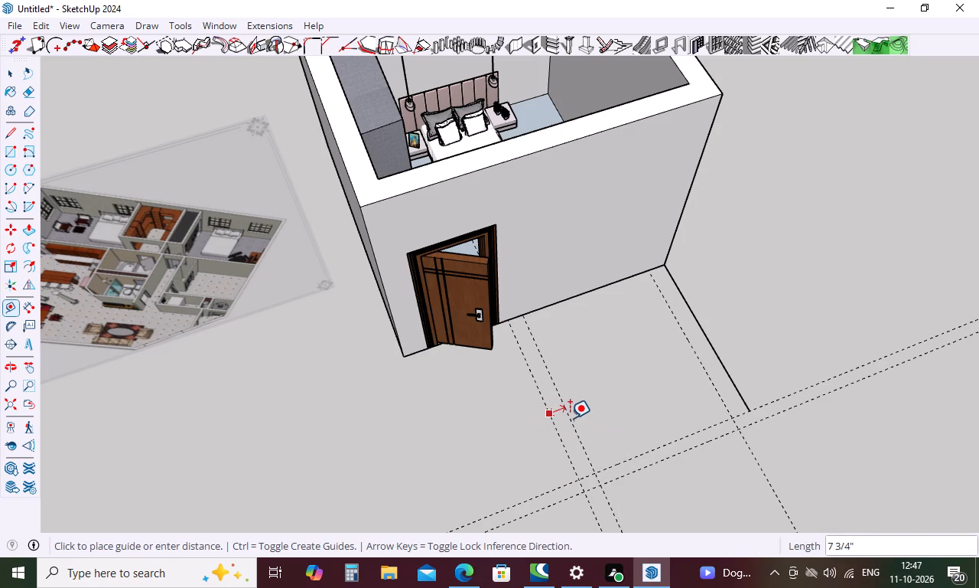
key(9)
key(Return)
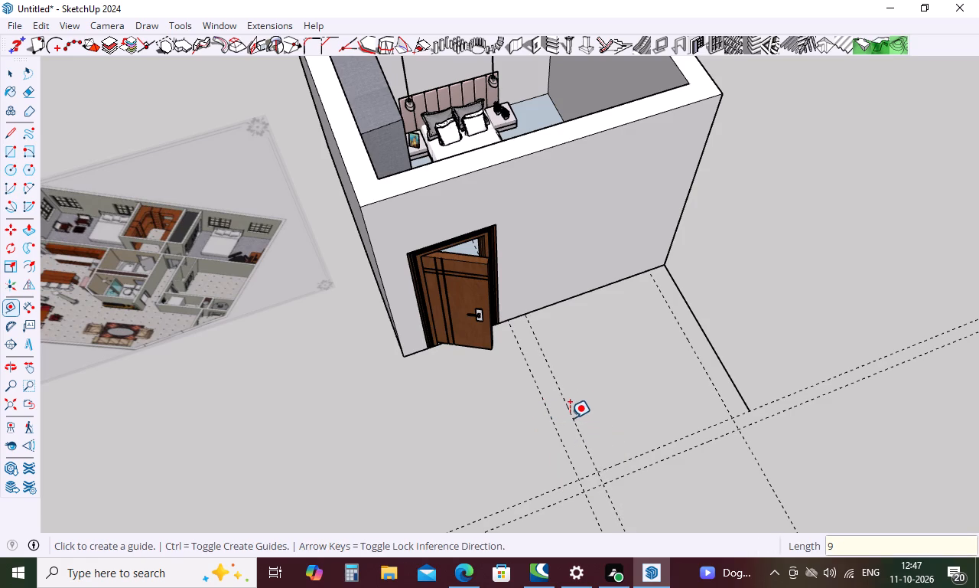
key(Escape)
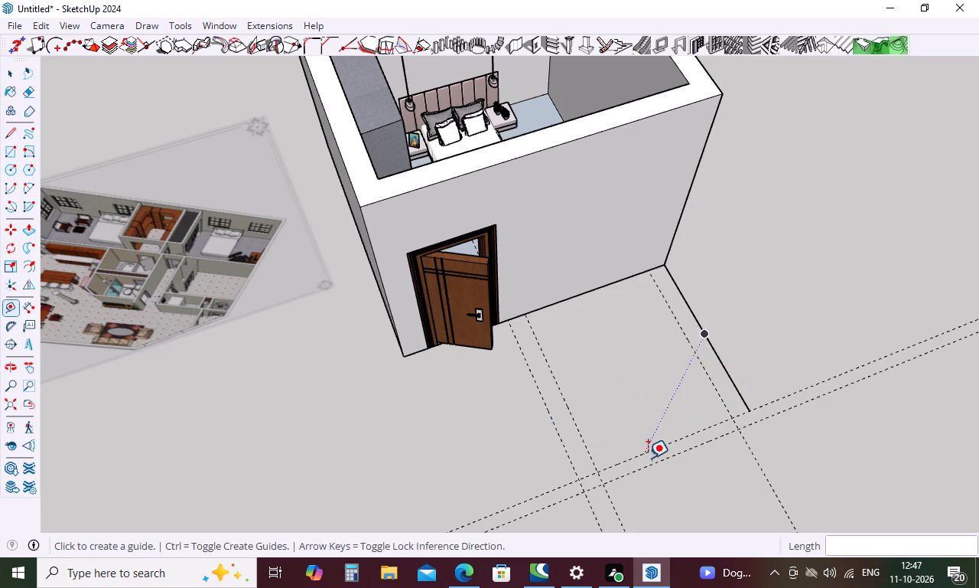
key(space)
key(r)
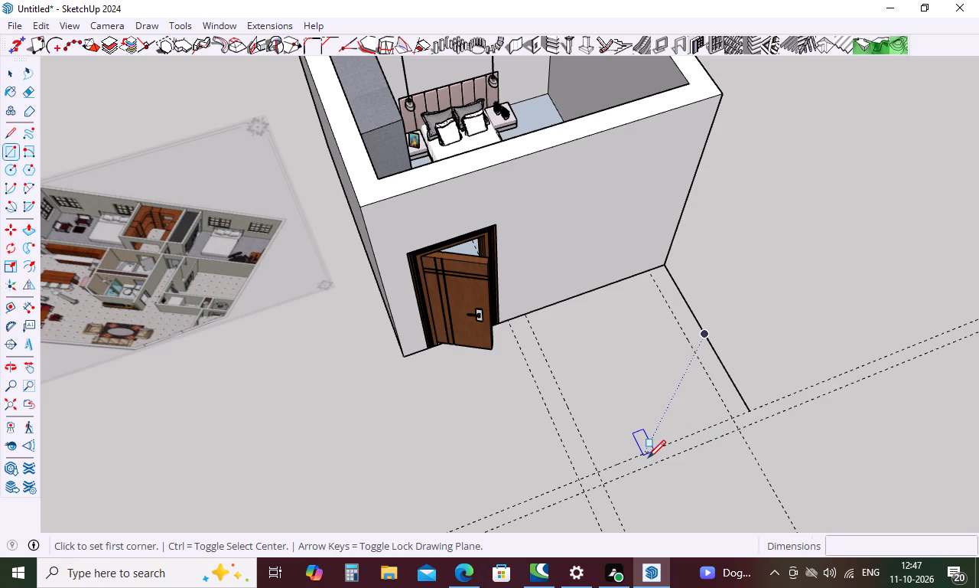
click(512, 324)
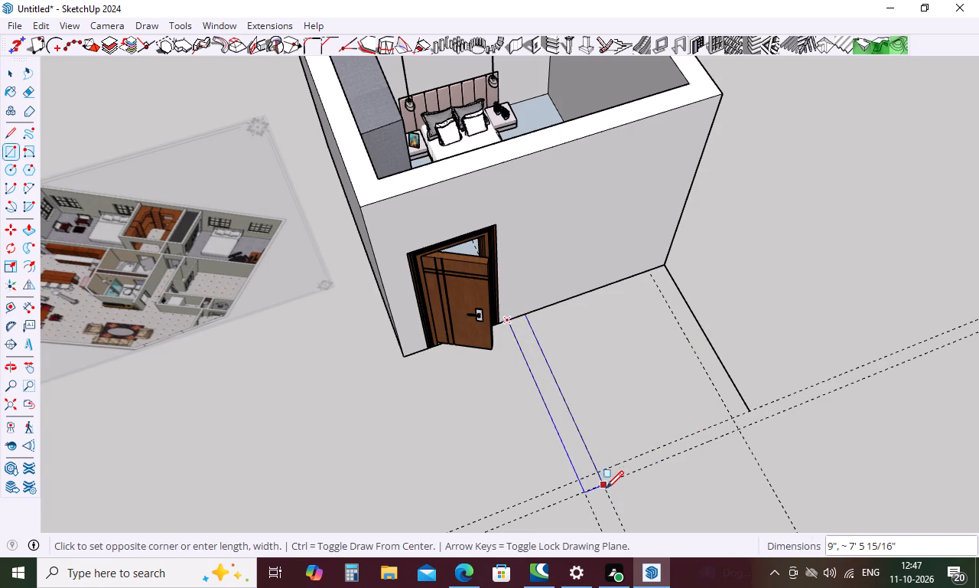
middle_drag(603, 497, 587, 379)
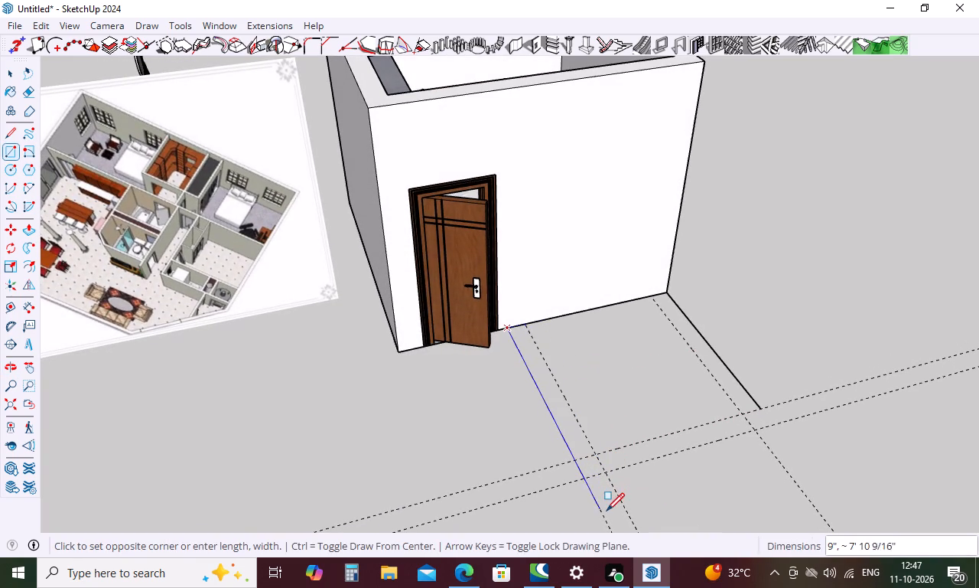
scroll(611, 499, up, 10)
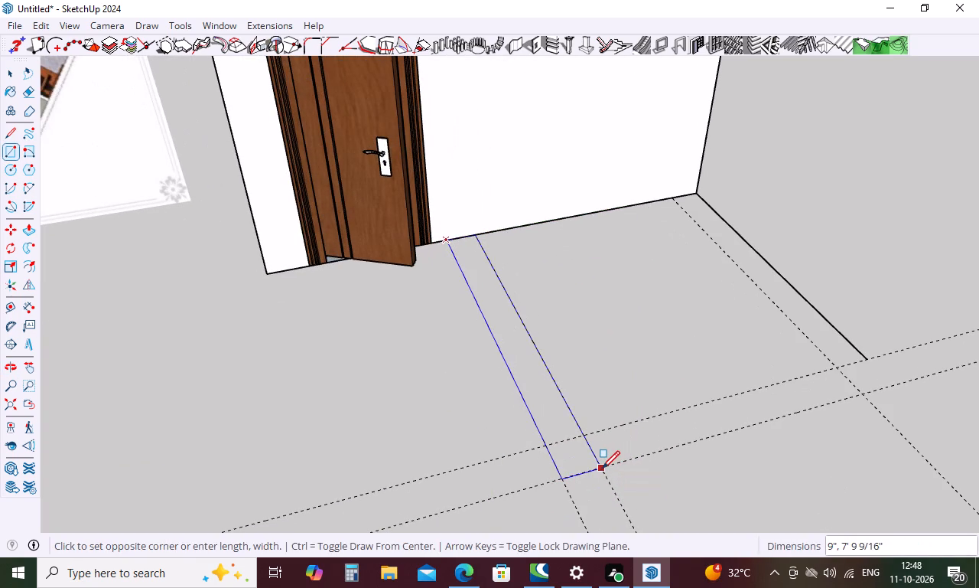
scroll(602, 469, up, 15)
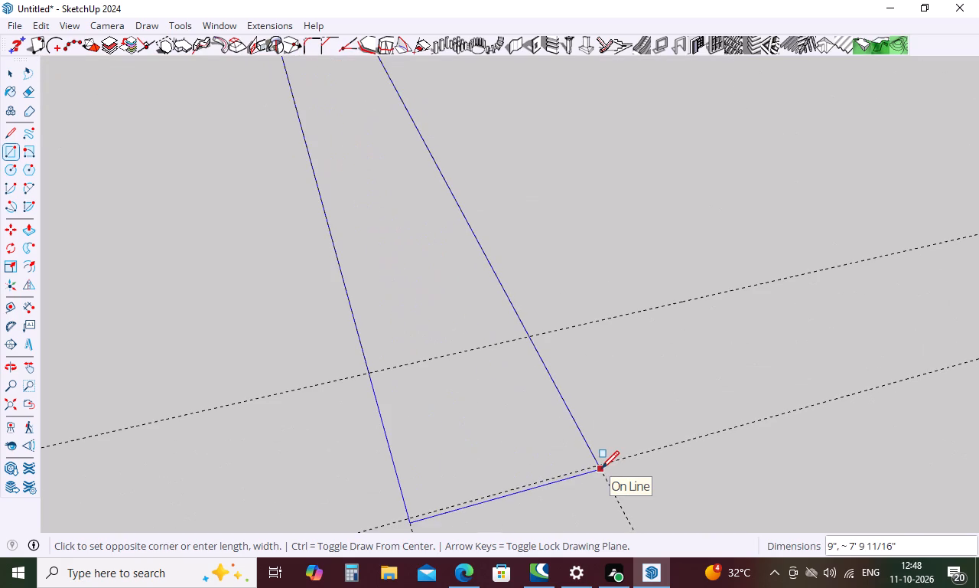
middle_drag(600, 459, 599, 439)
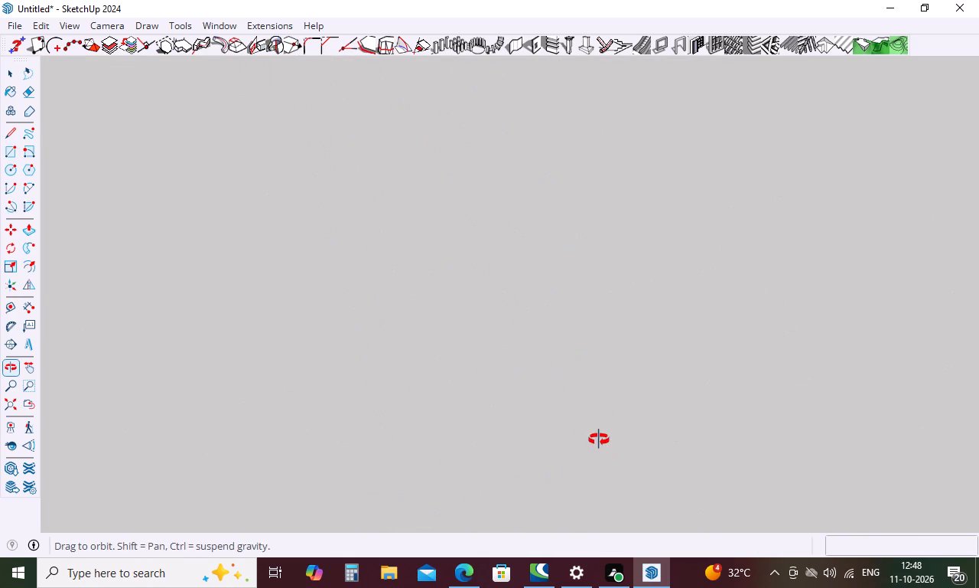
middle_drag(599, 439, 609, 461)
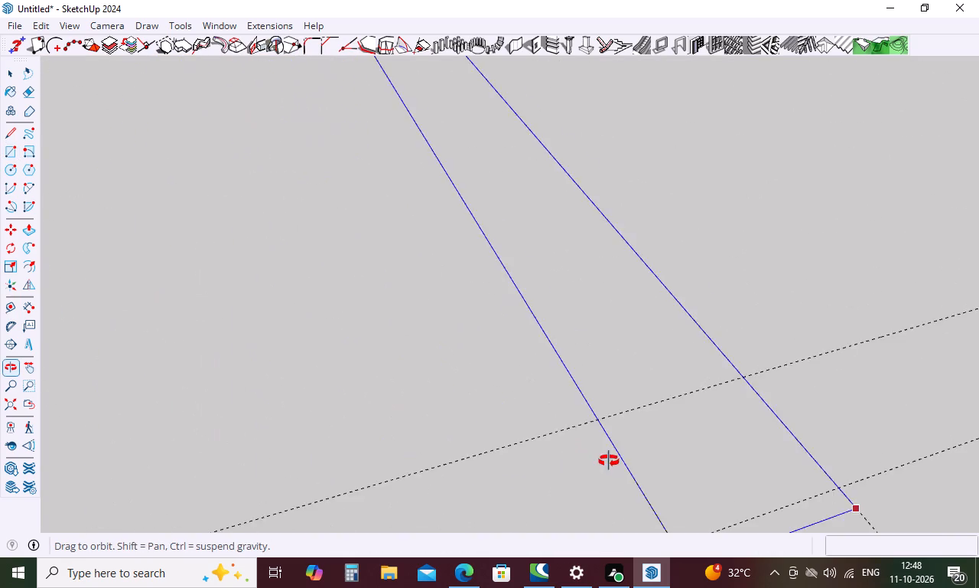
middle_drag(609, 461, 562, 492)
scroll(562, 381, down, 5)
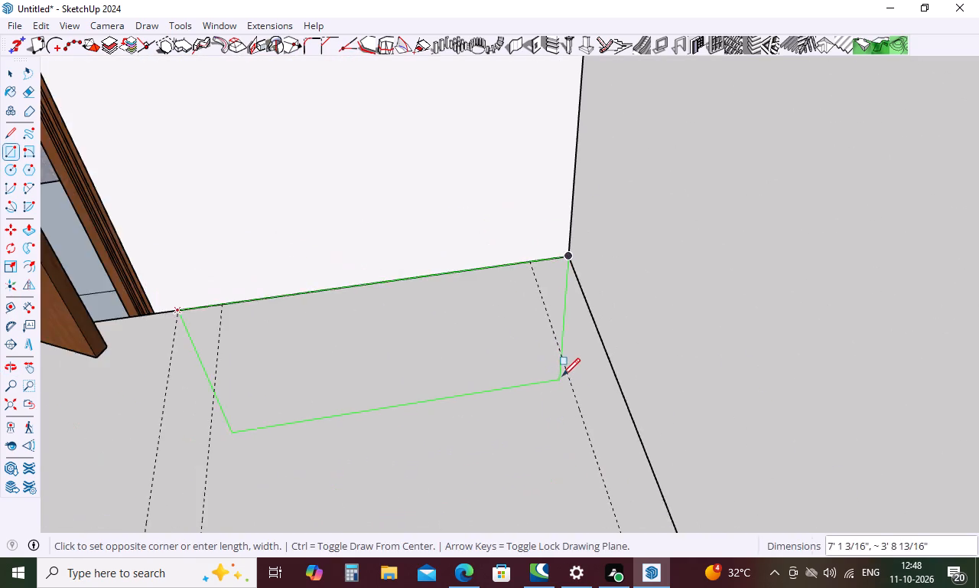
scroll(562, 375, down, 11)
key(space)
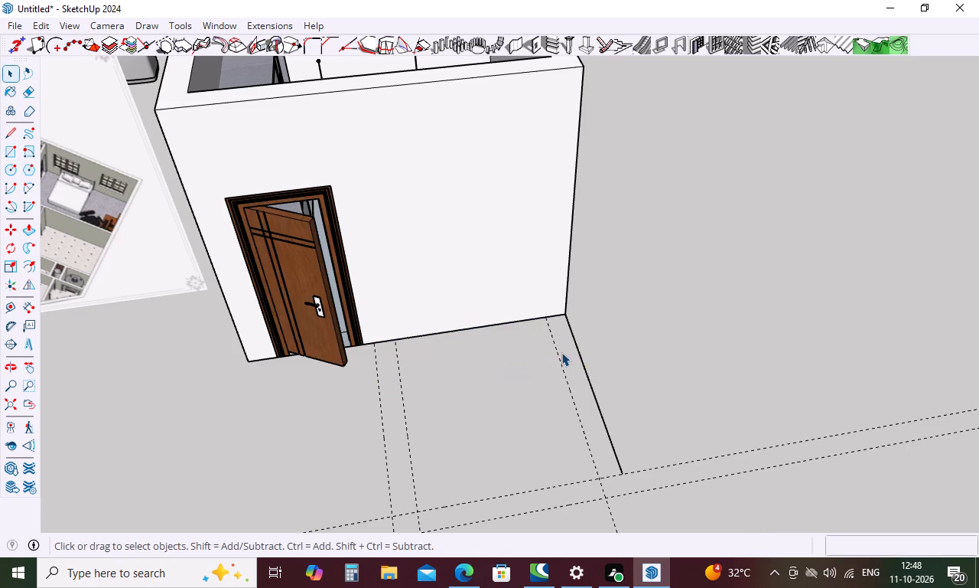
Delete the outer of the two guides running parallel to the door wall.
scroll(587, 365, down, 3)
scroll(666, 405, down, 1)
middle_drag(667, 412, 506, 425)
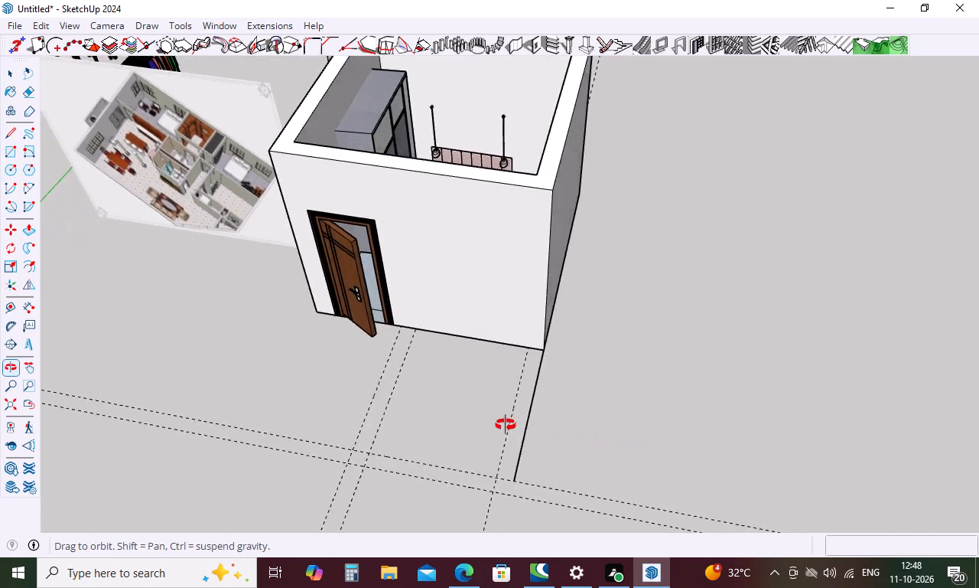
middle_drag(506, 425, 373, 292)
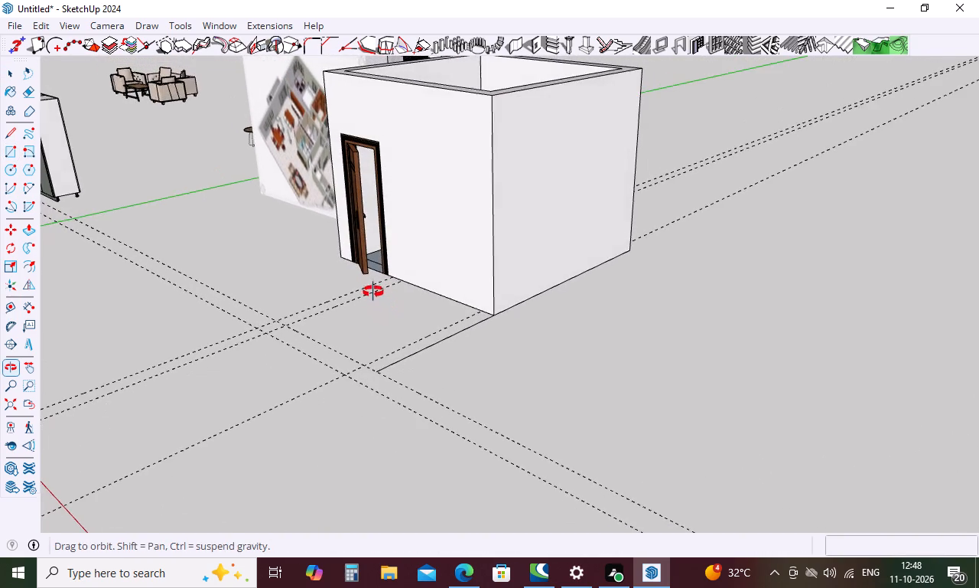
middle_drag(373, 292, 368, 283)
scroll(347, 364, up, 3)
middle_drag(347, 364, 350, 307)
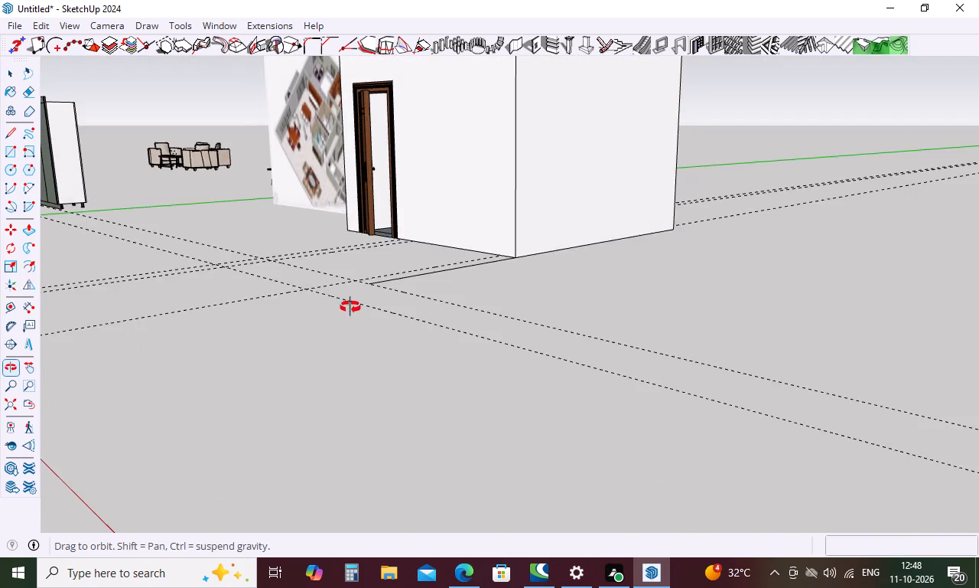
middle_drag(350, 307, 525, 421)
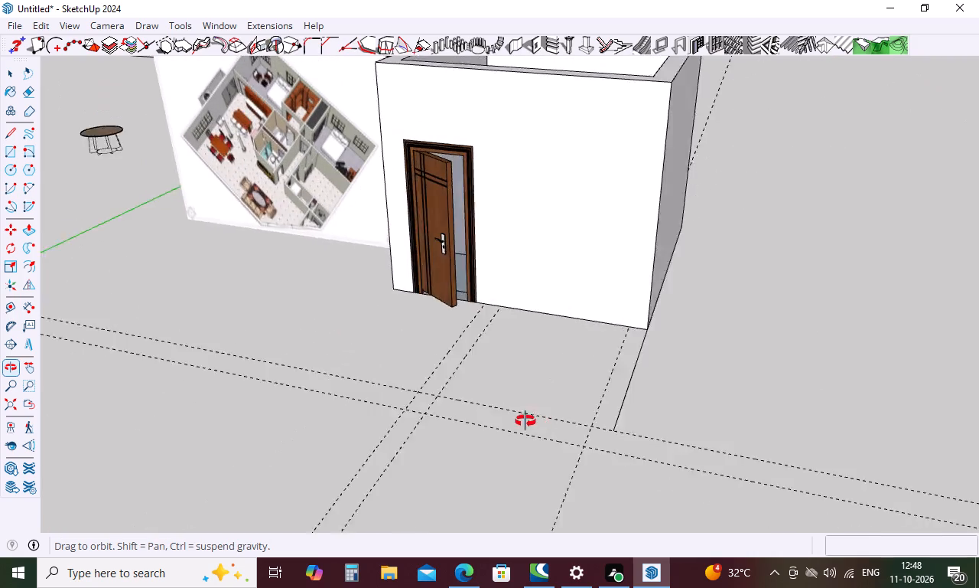
middle_drag(525, 421, 548, 423)
scroll(548, 423, up, 1)
key(space)
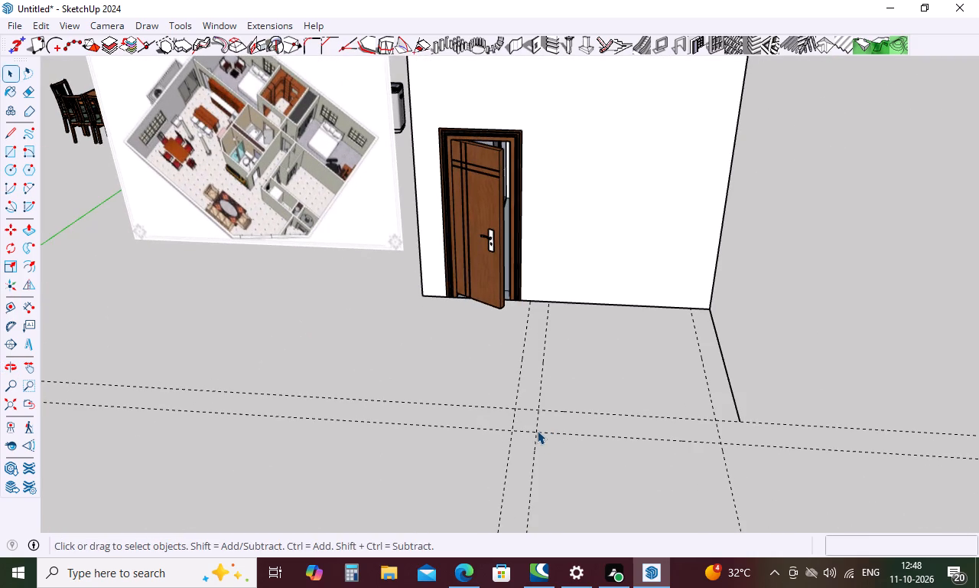
drag(685, 430, 660, 469)
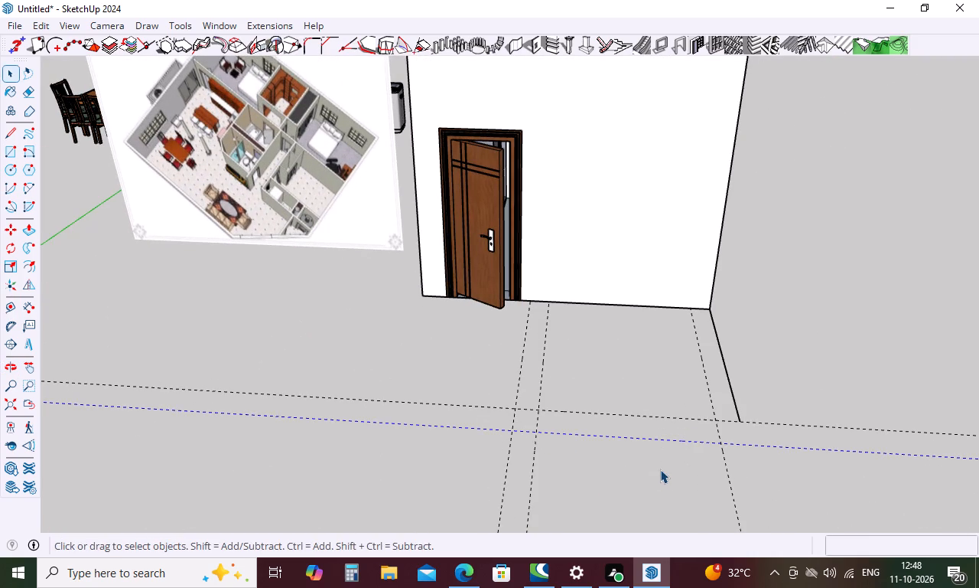
key(Delete)
Place a guide 9" outward from the remaining guide that runs parallel to the door wall.
key(t)
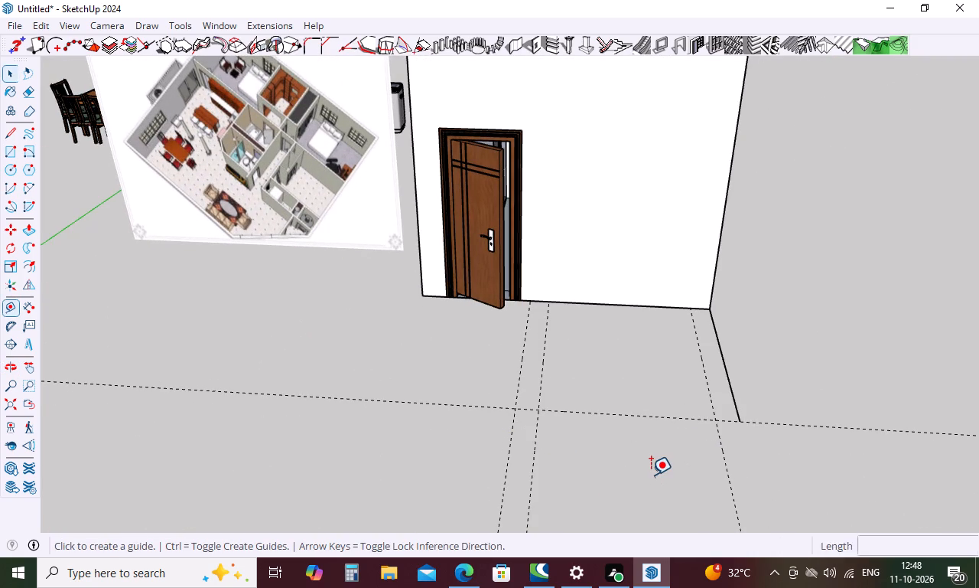
click(649, 416)
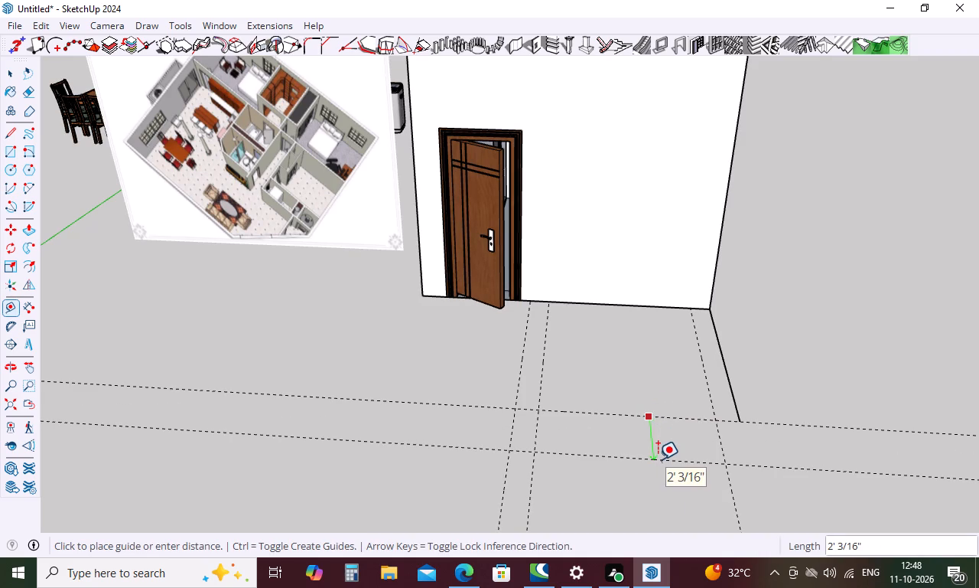
key(9)
key(Return)
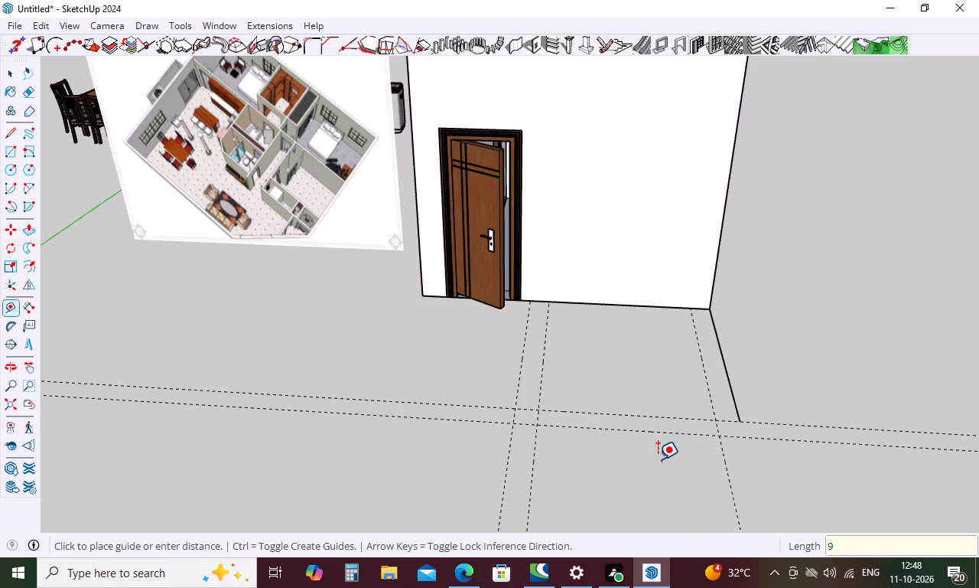
Draw a 9" by 7' 9" wall strip on the ground between the two guides beside the door, from the door wall to the outermost guide.
key(space)
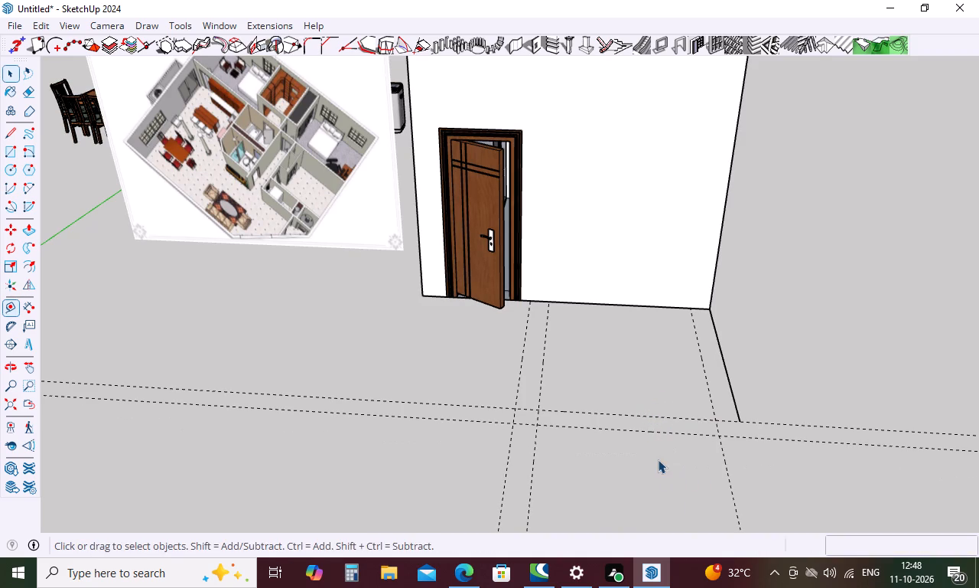
text(r)
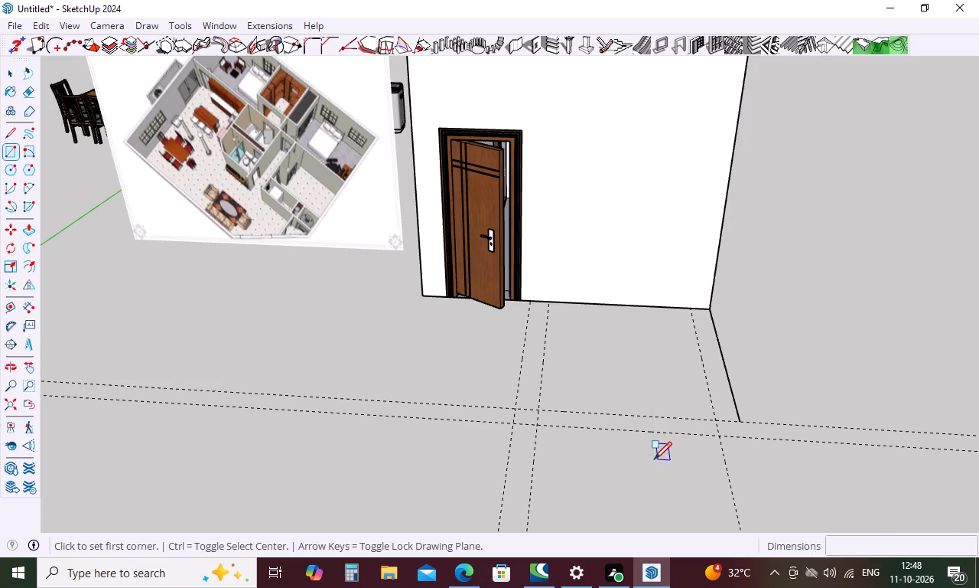
click(532, 306)
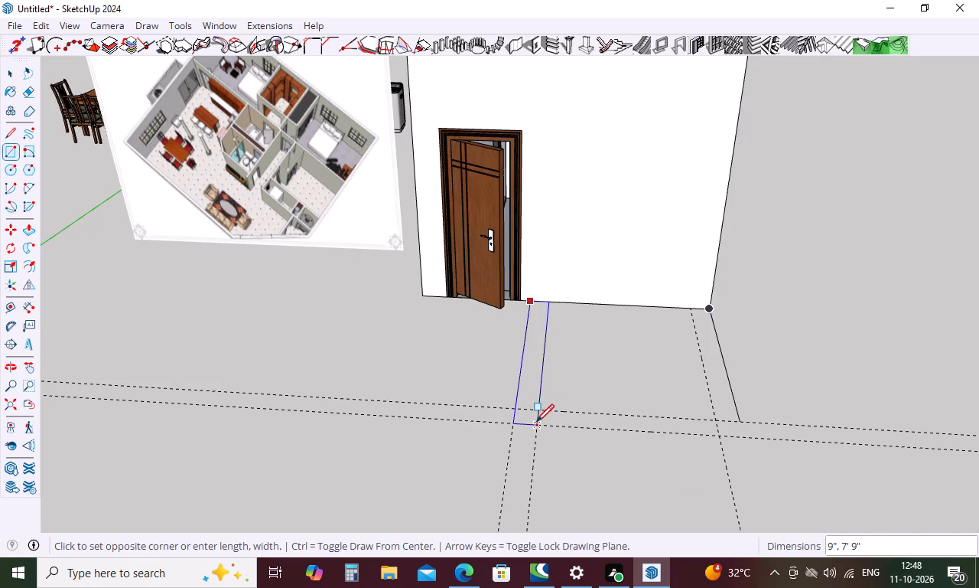
click(536, 424)
Draw a 9" wide wall strip, about 6' 4" long, from the first strip's outer inside corner to the end of the 7' ground line.
click(538, 426)
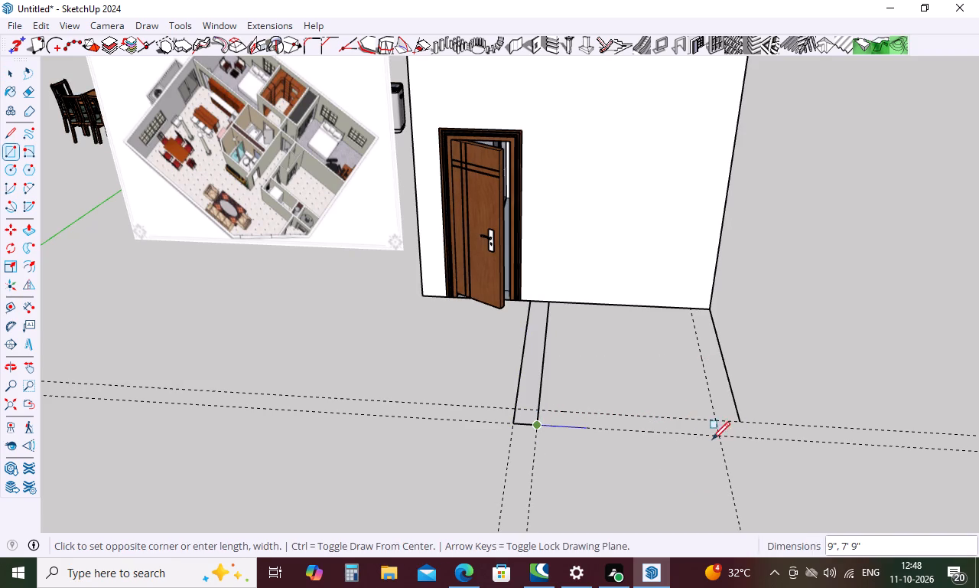
click(743, 423)
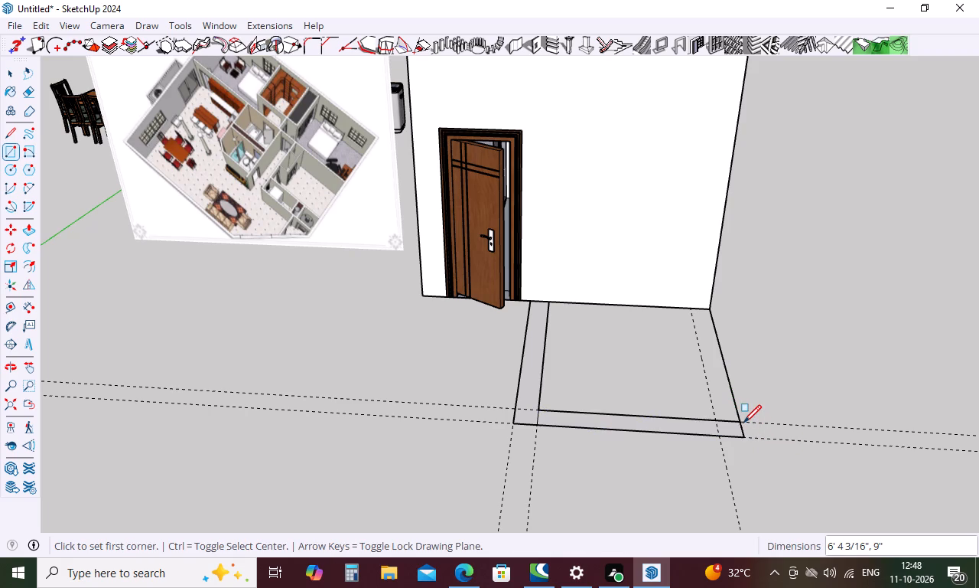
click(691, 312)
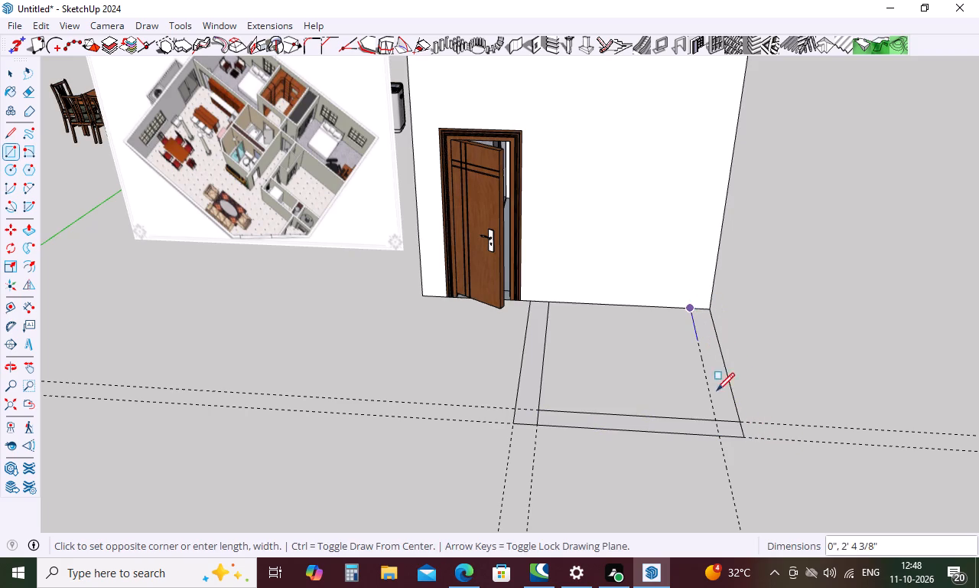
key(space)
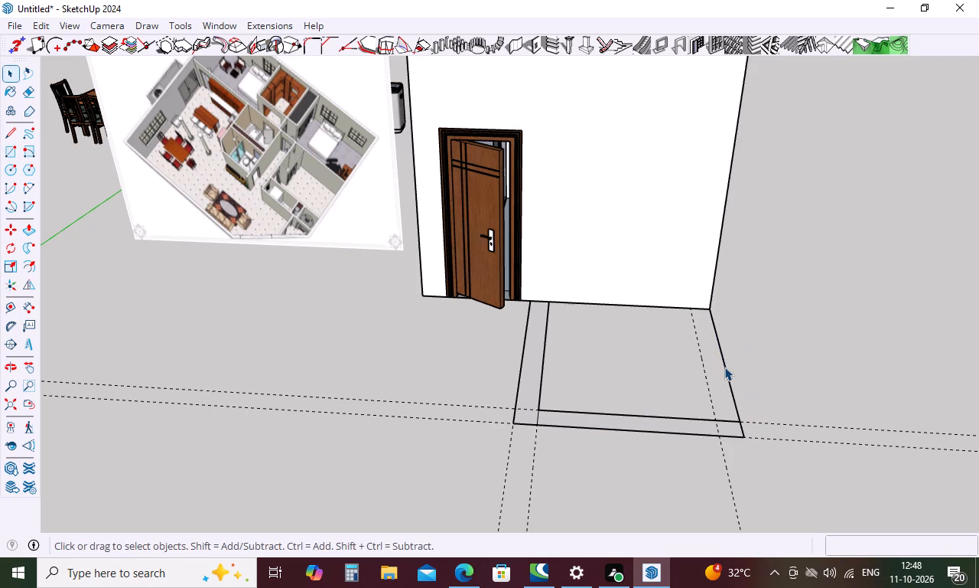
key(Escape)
Delete all the guides in the model.
key(e)
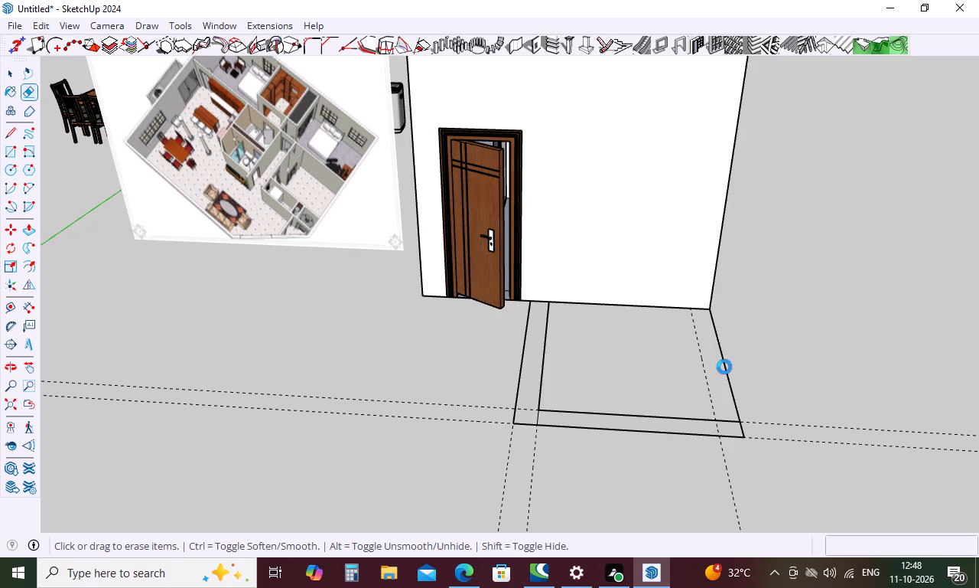
scroll(510, 346, down, 6)
middle_drag(603, 433, 389, 413)
scroll(678, 448, down, 1)
middle_drag(765, 469, 716, 492)
middle_drag(716, 492, 659, 504)
middle_drag(821, 449, 564, 426)
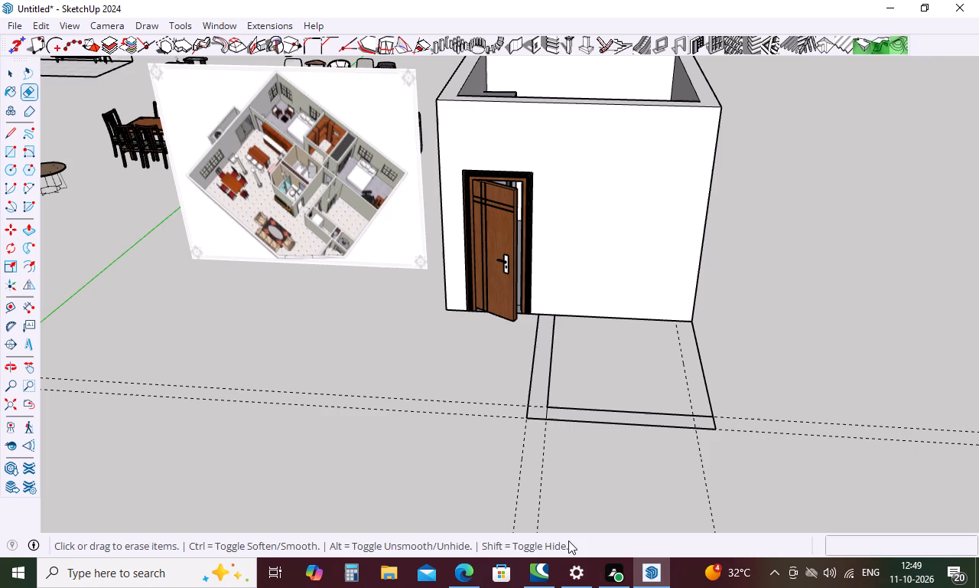
middle_drag(739, 443, 591, 482)
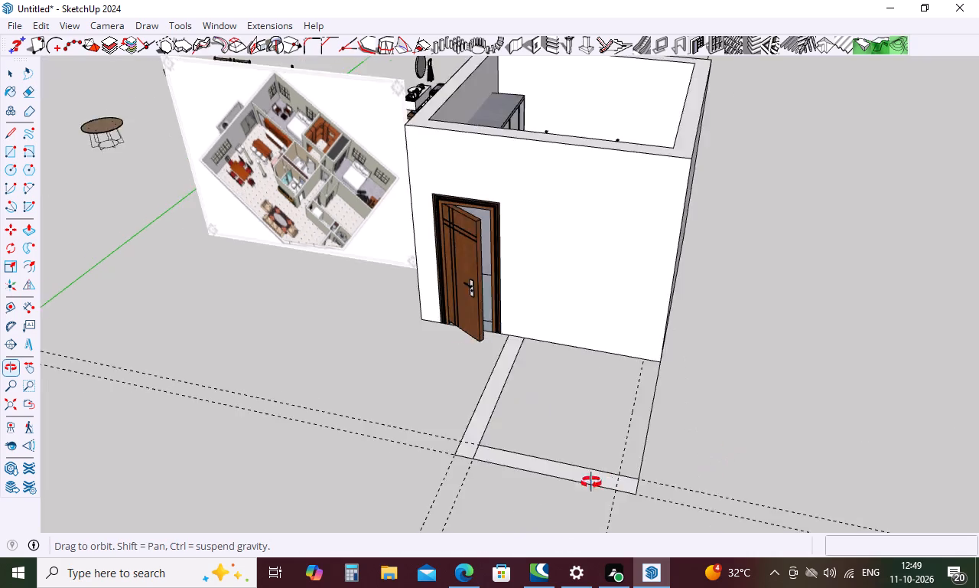
middle_drag(591, 482, 379, 433)
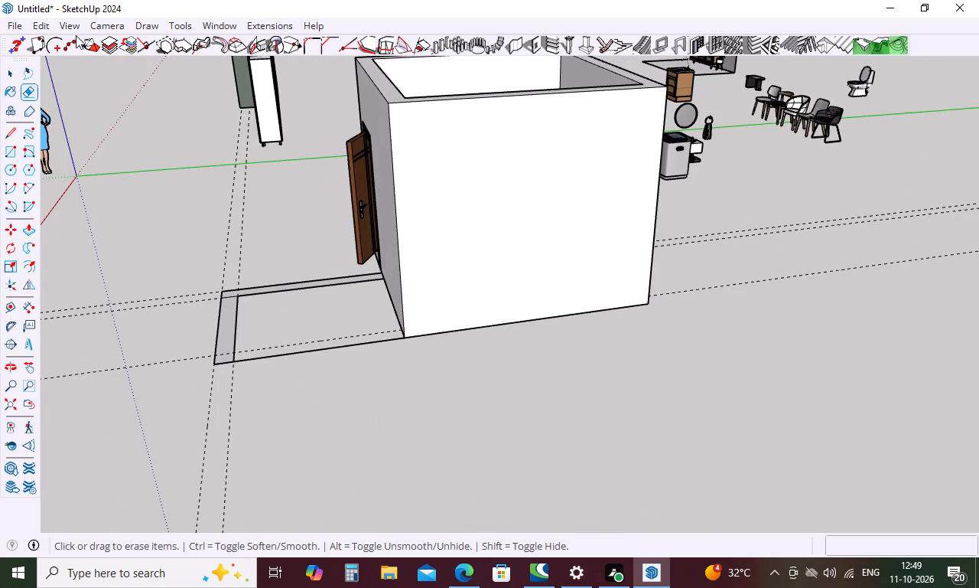
click(48, 23)
click(81, 181)
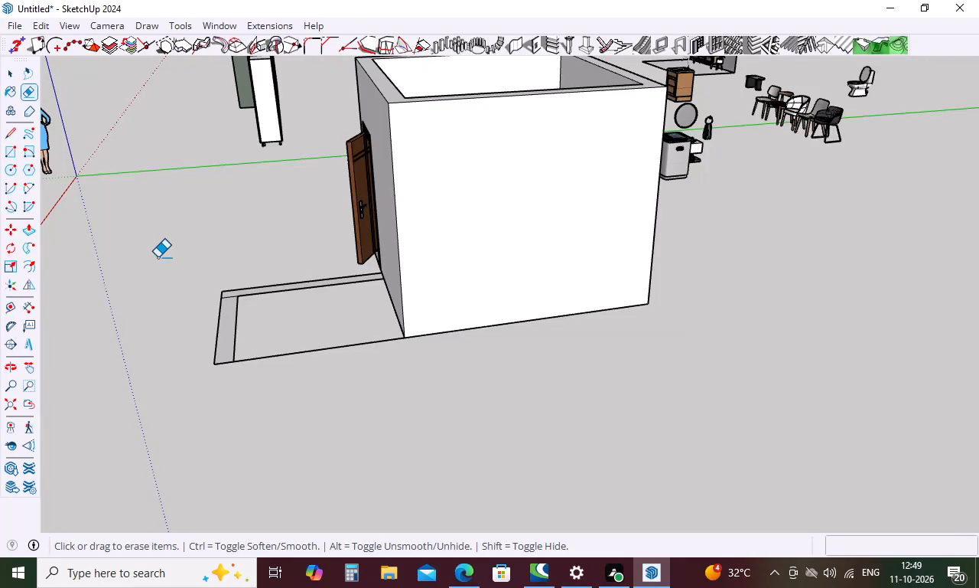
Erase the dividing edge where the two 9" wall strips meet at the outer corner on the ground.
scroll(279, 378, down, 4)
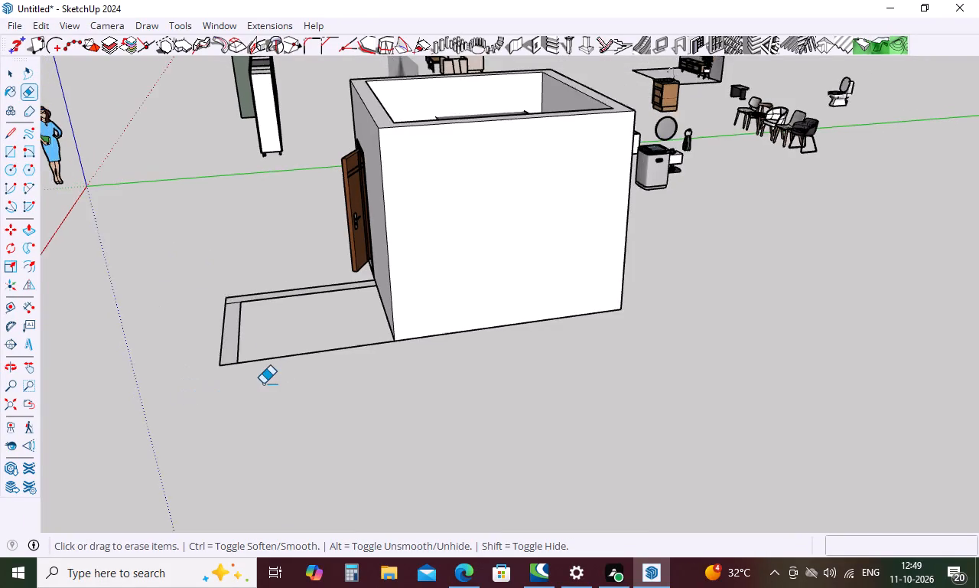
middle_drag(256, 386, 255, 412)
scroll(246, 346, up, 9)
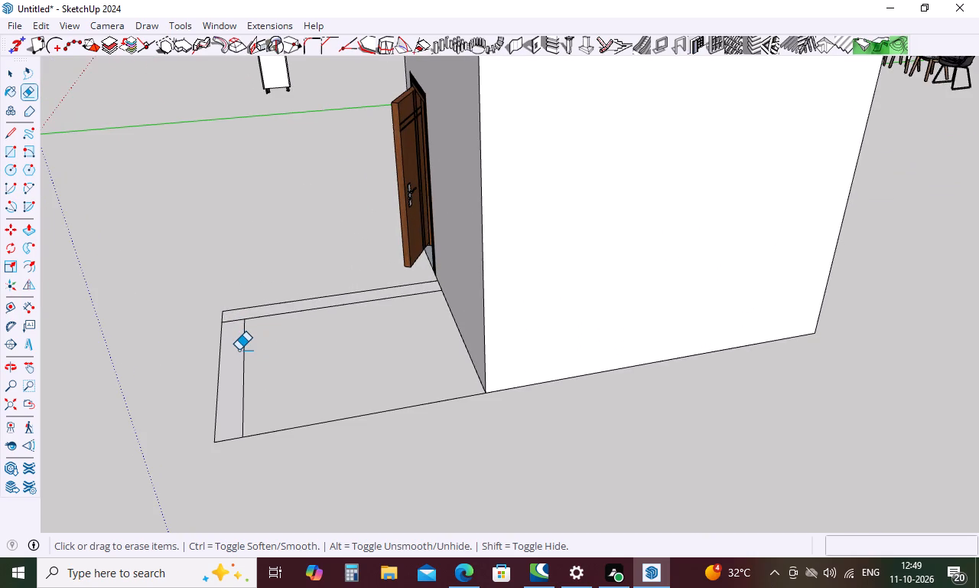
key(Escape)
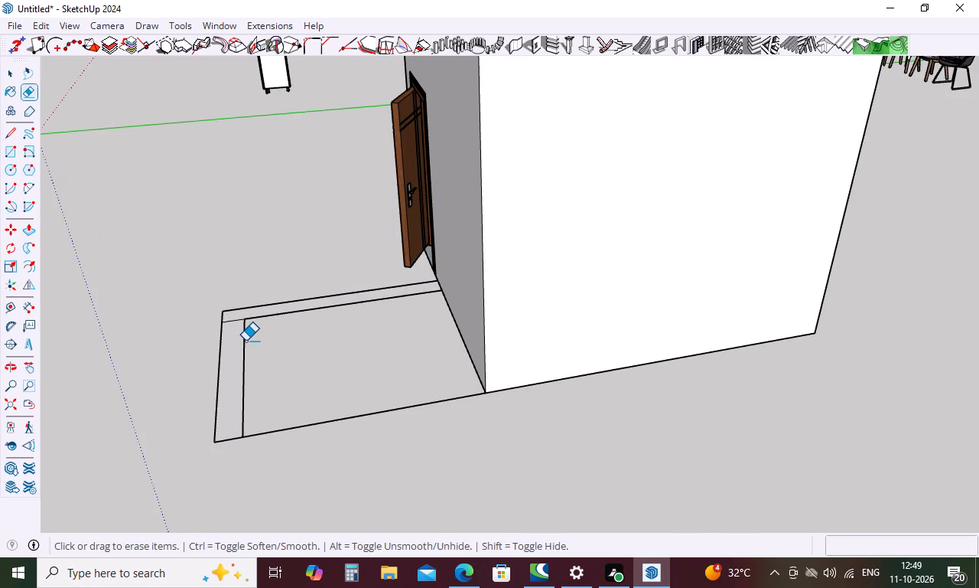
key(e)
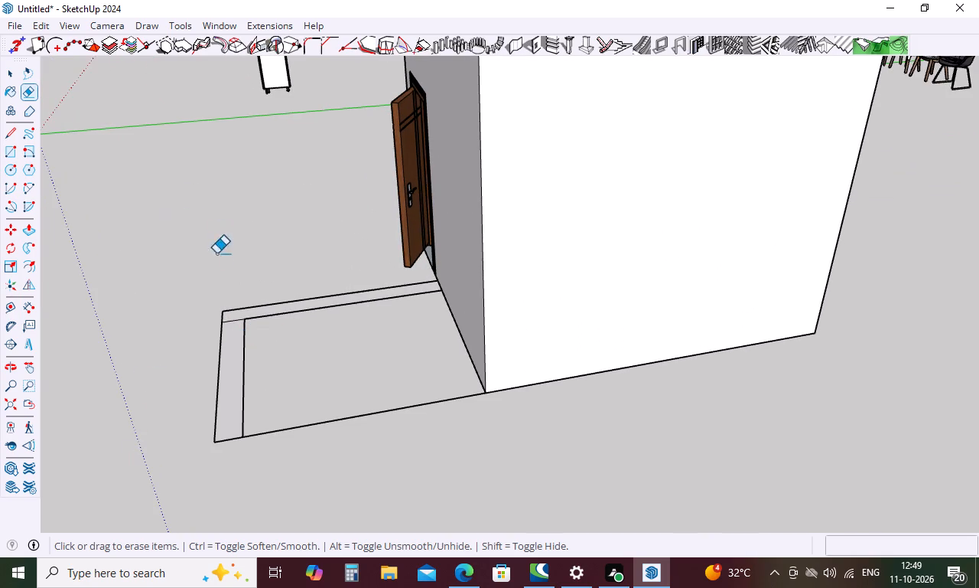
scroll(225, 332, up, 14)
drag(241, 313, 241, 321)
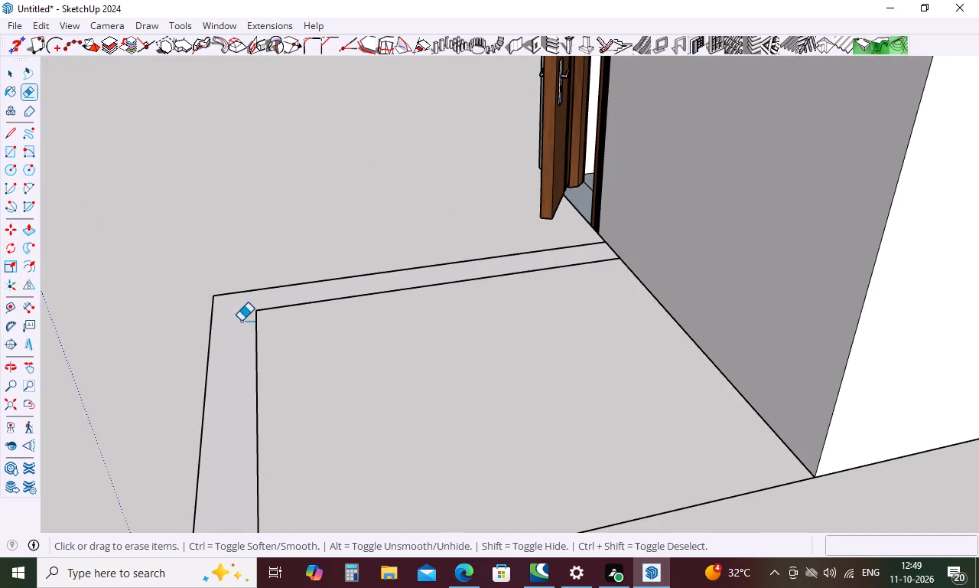
Examine the wall outline outside the bedroom door and compare it with the same area of the floor plan image.
scroll(281, 237, down, 13)
scroll(361, 405, down, 6)
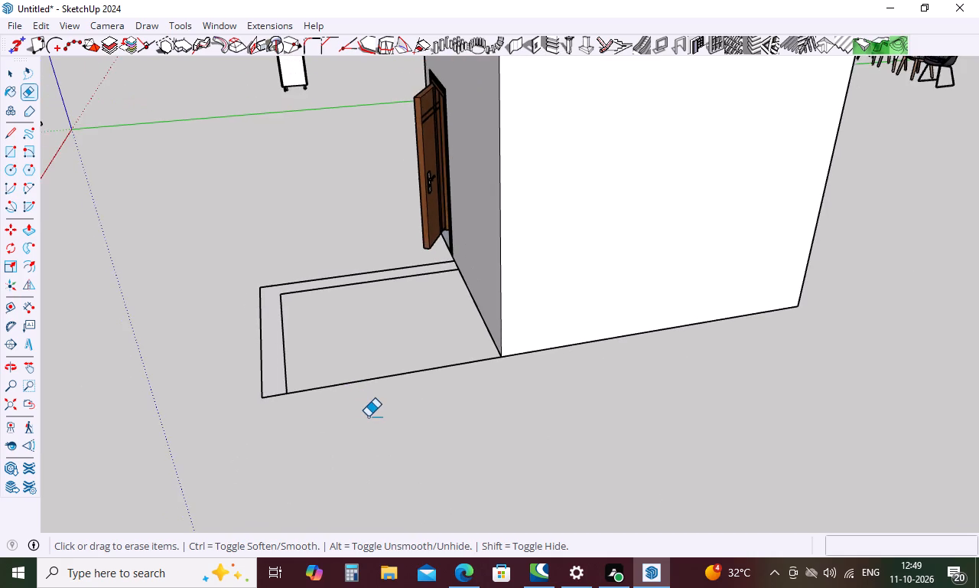
scroll(368, 416, down, 5)
scroll(474, 372, down, 10)
middle_drag(480, 416, 643, 493)
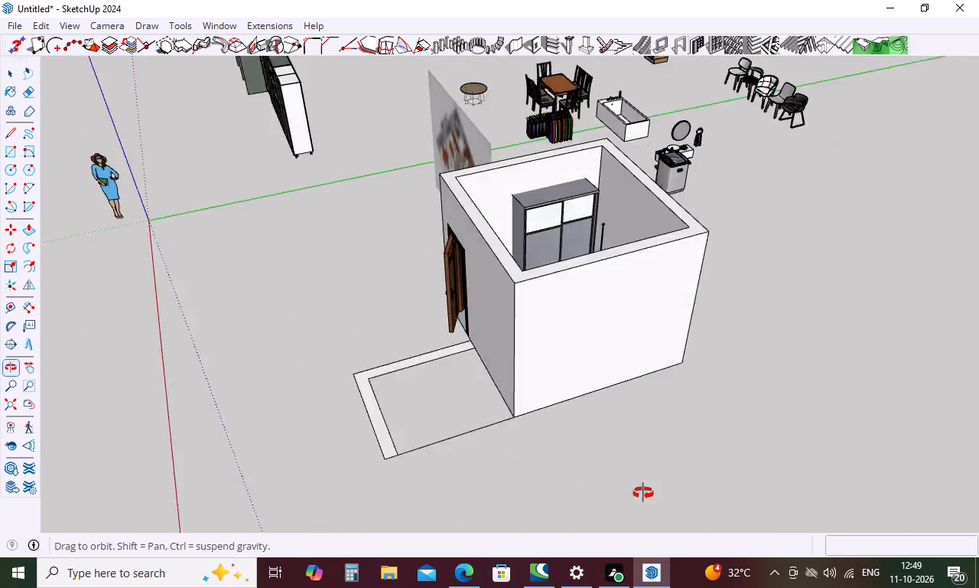
middle_drag(643, 493, 742, 587)
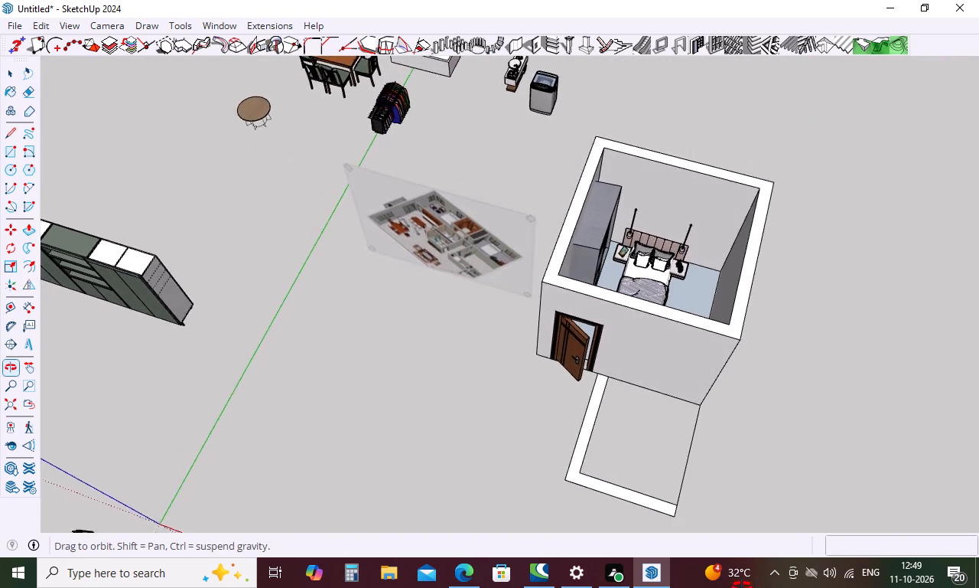
middle_drag(742, 587, 820, 428)
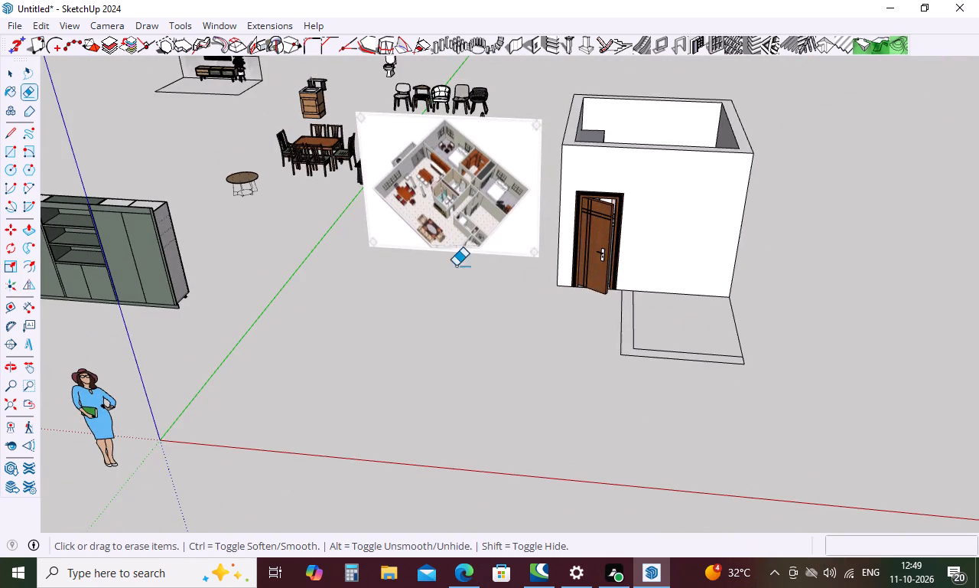
scroll(455, 261, up, 5)
scroll(498, 182, up, 14)
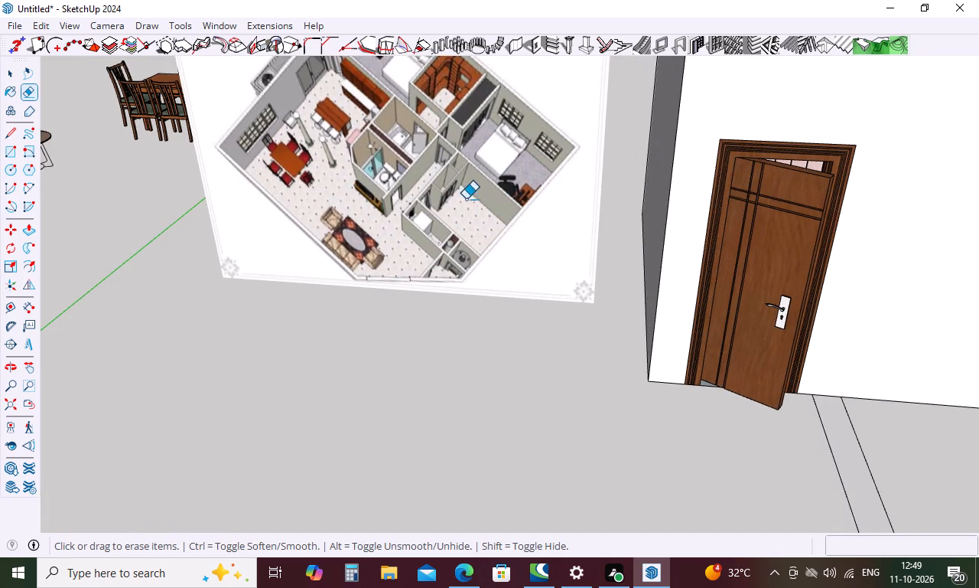
scroll(431, 212, down, 4)
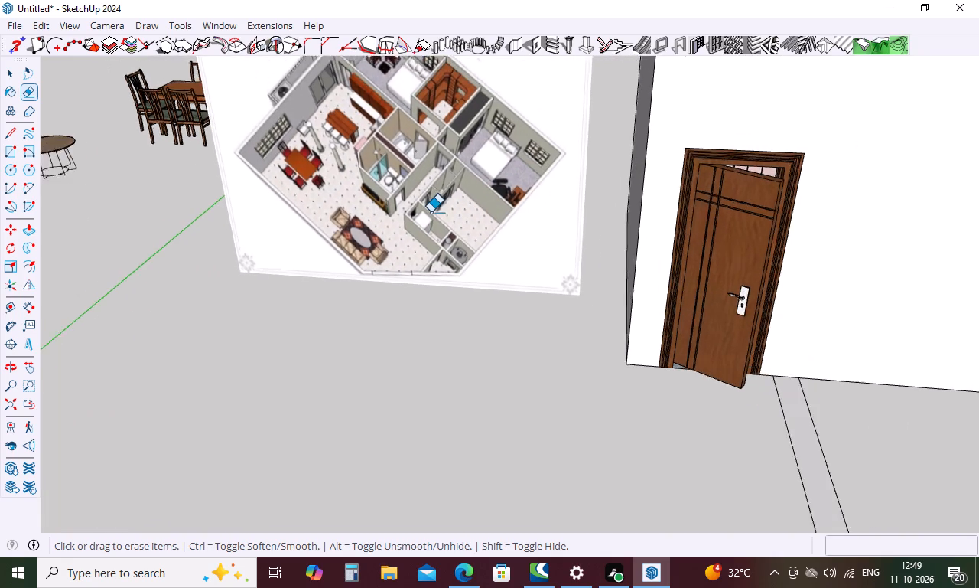
scroll(431, 212, down, 7)
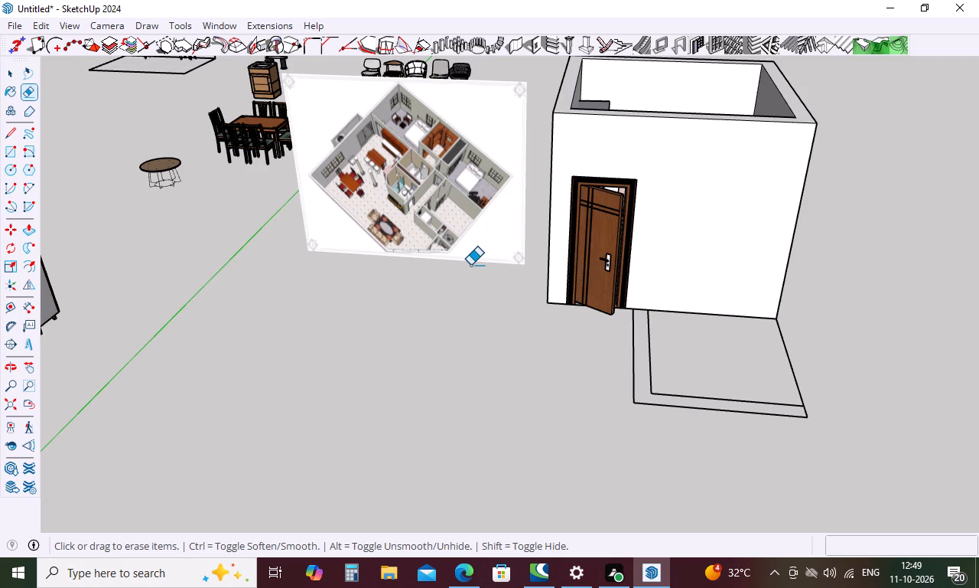
Undo the corner edge erasure, the two 9" wall strips outside the door wall, and the guides beside the door.
key(ctrl+z)
key(ctrl+z)
key(ctrl+z)
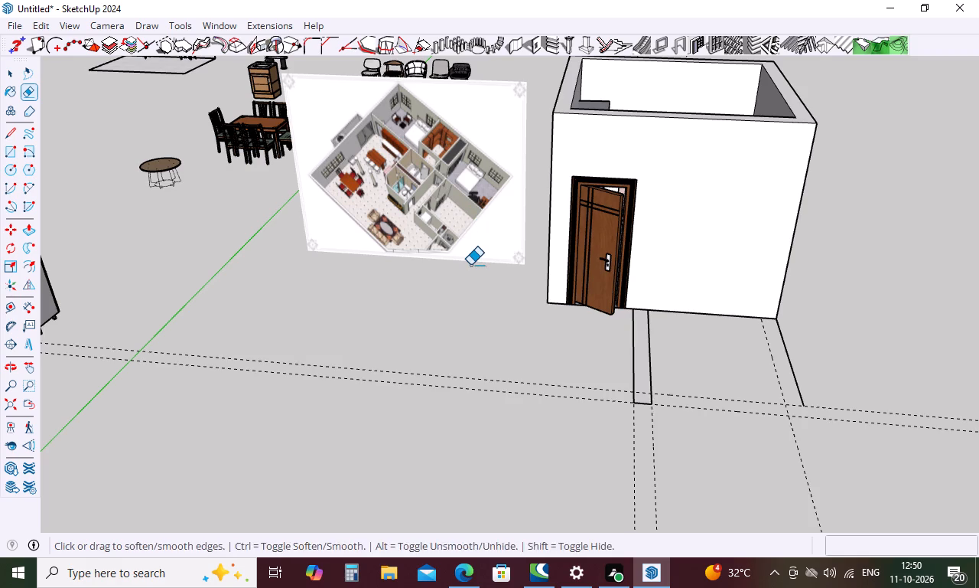
key(ctrl+z)
key(ctrl+z)
key(ctrl+z)
key(ctrl+z)
key(ctrl+z)
key(ctrl+z)
key(ctrl+z)
key(ctrl+z)
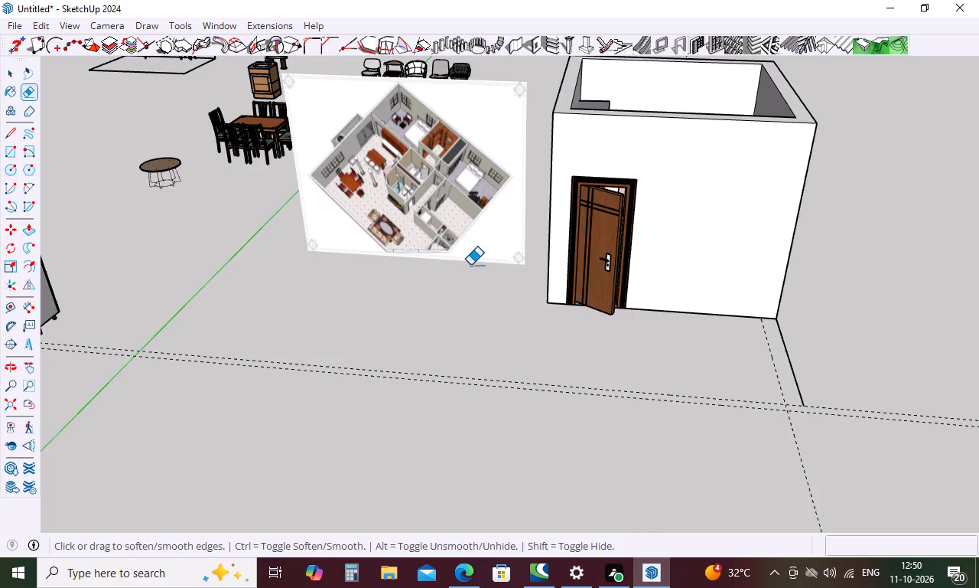
Undo the remaining ground line and guides outside the bedroom, plus the door and its guides, back to a plain front wall.
key(ctrl+z)
key(ctrl+z)
key(ctrl+z)
key(ctrl+z)
key(ctrl+z)
key(ctrl+z)
key(ctrl+z)
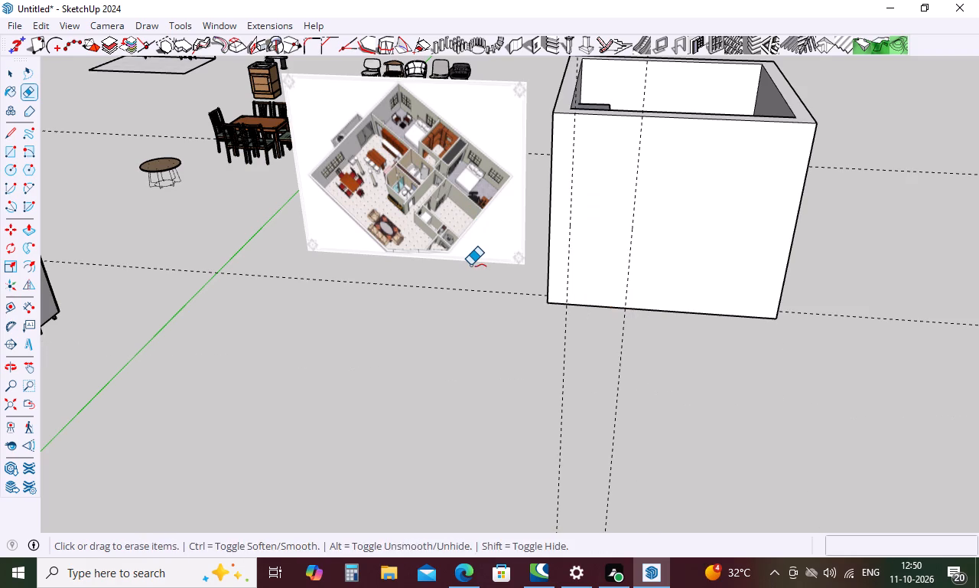
key(ctrl+z)
key(ctrl+z)
key(ctrl+z)
key(ctrl+z)
key(ctrl+z)
key(ctrl+z)
key(ctrl+z)
key(ctrl+z)
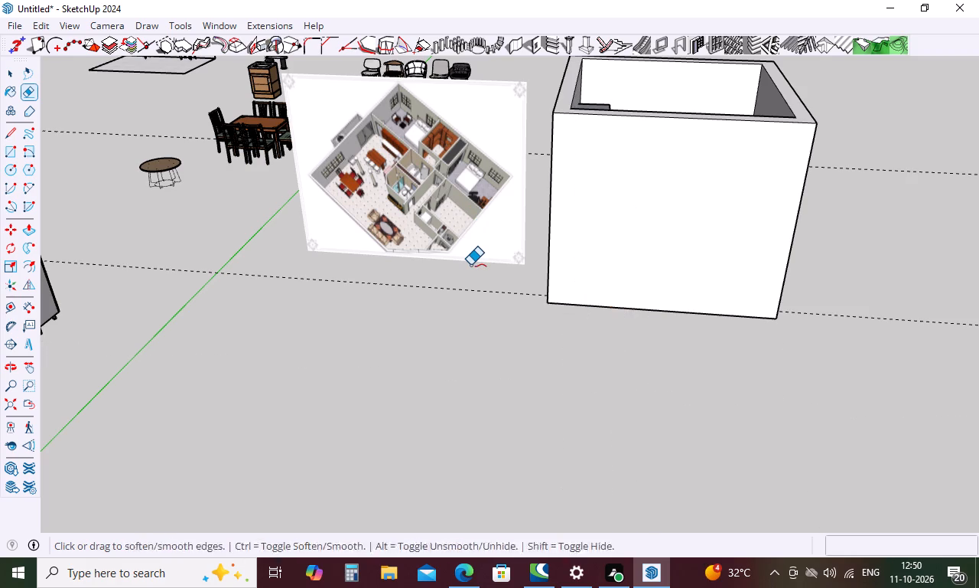
Undo the bedroom's front wall so the furnished room is open on that side.
key(ctrl+z)
key(ctrl+z)
key(ctrl+z)
key(ctrl+z)
key(ctrl+z)
key(ctrl+z)
key(ctrl+z)
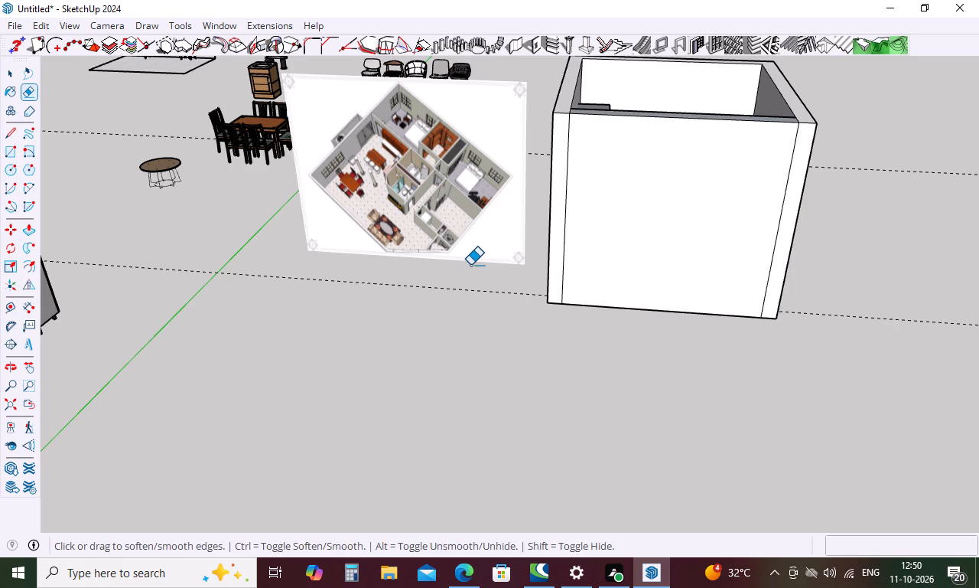
key(ctrl+z)
key(ctrl+z)
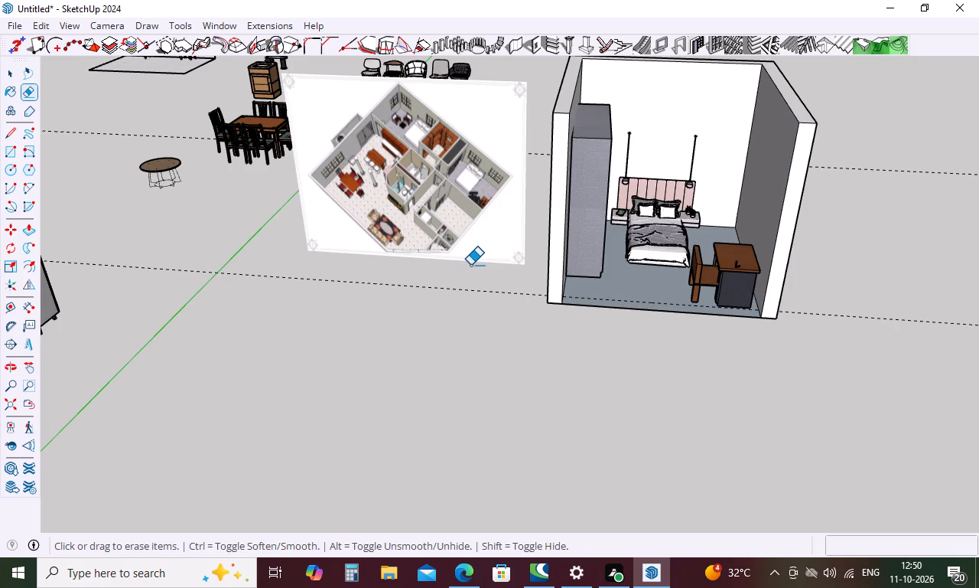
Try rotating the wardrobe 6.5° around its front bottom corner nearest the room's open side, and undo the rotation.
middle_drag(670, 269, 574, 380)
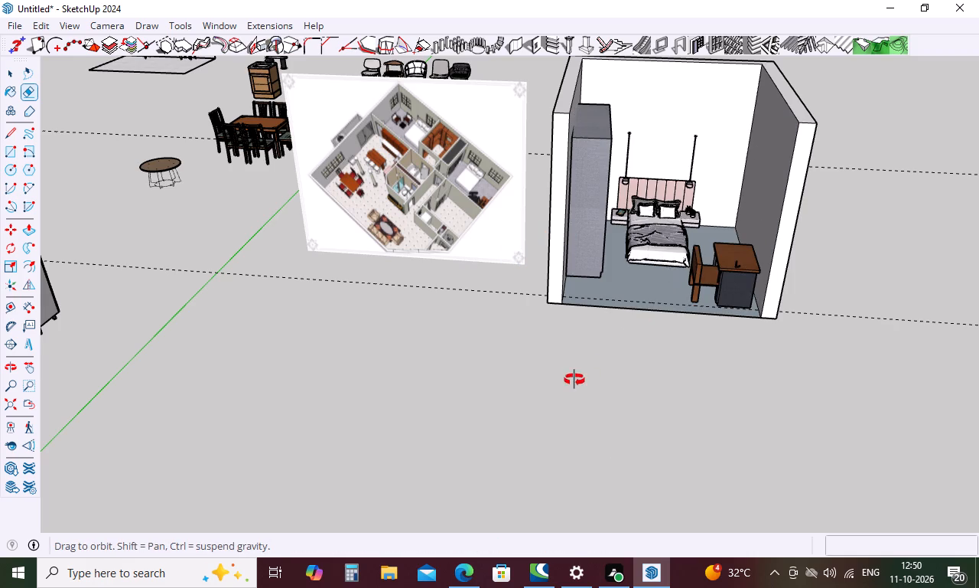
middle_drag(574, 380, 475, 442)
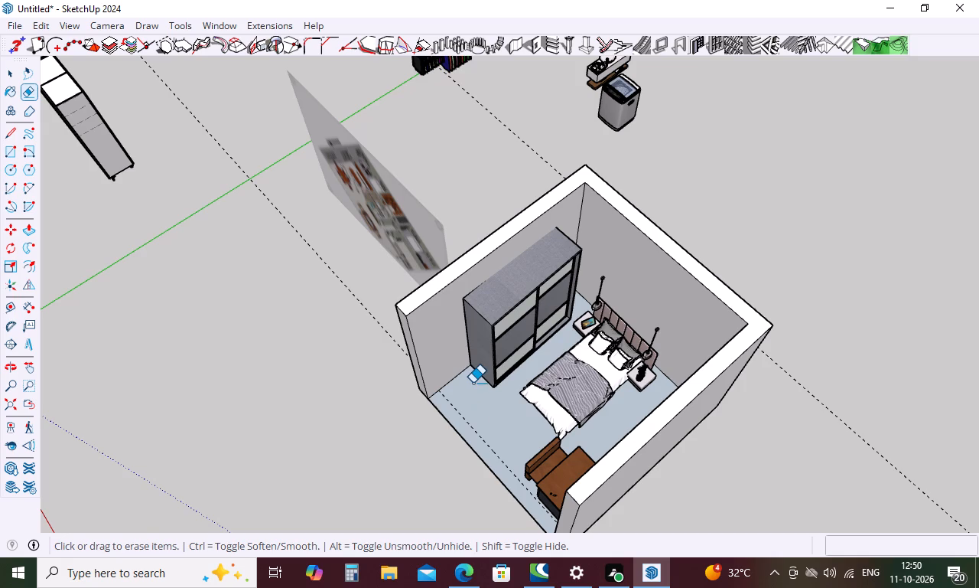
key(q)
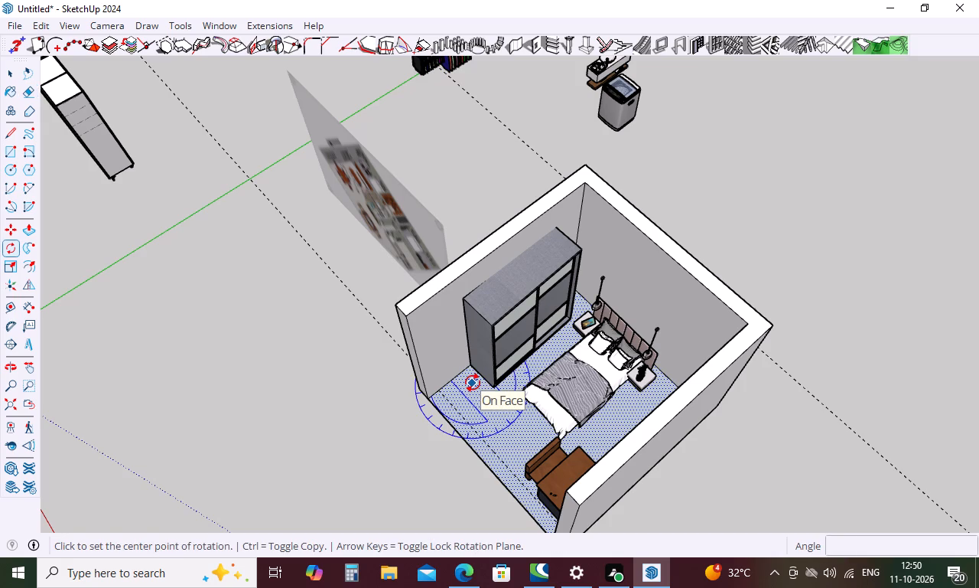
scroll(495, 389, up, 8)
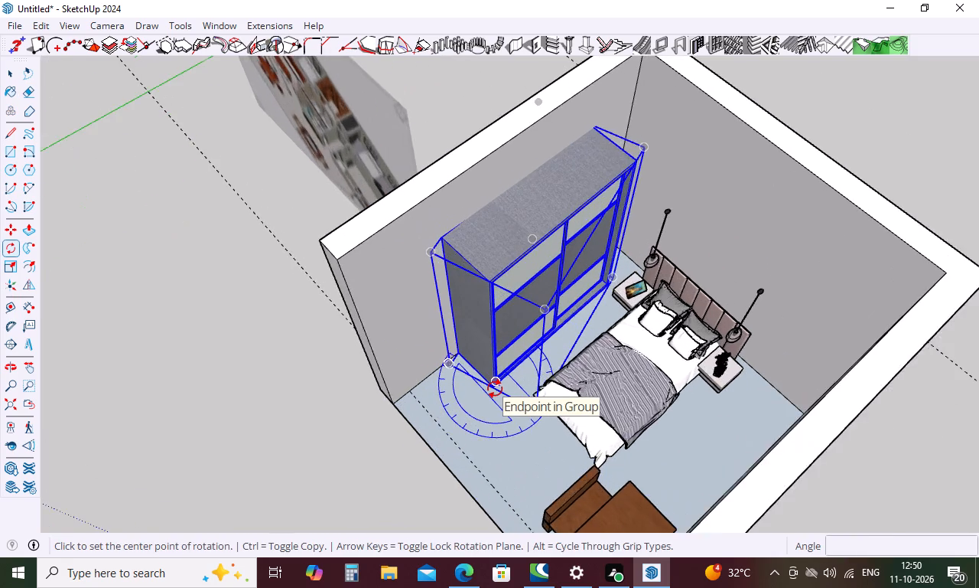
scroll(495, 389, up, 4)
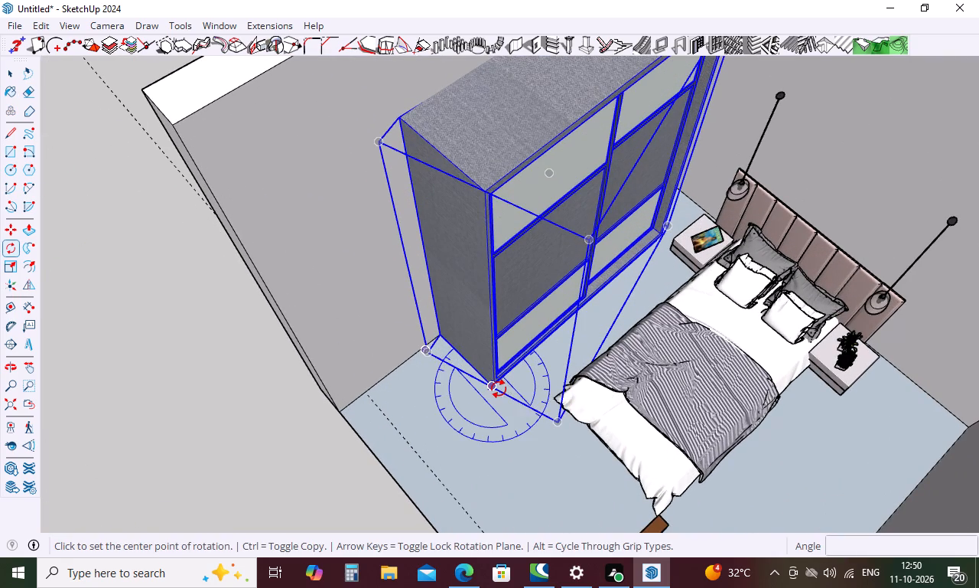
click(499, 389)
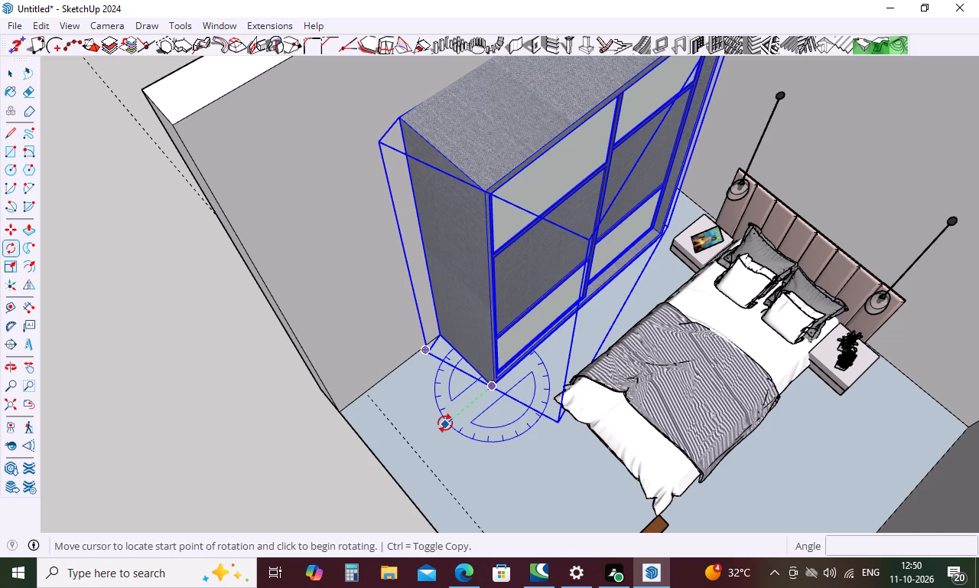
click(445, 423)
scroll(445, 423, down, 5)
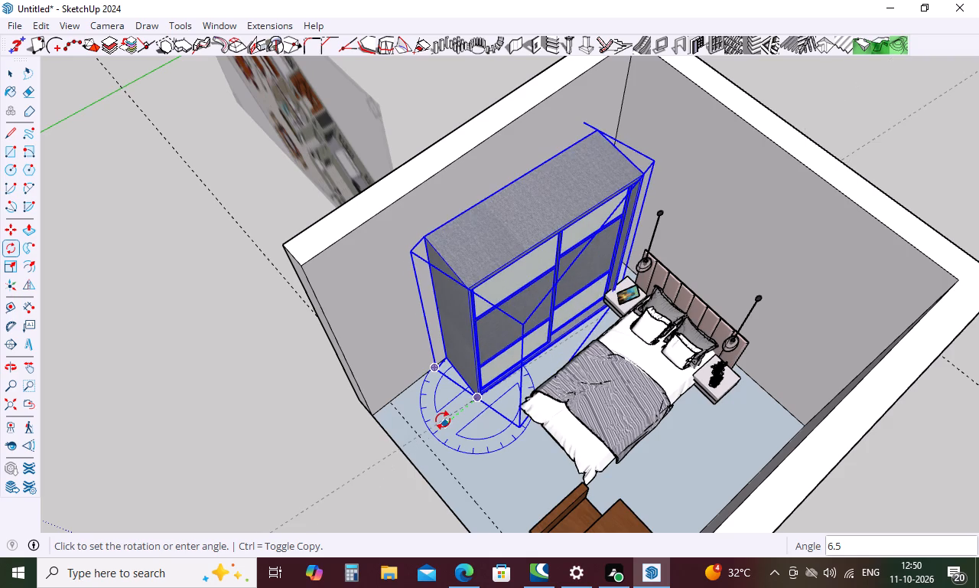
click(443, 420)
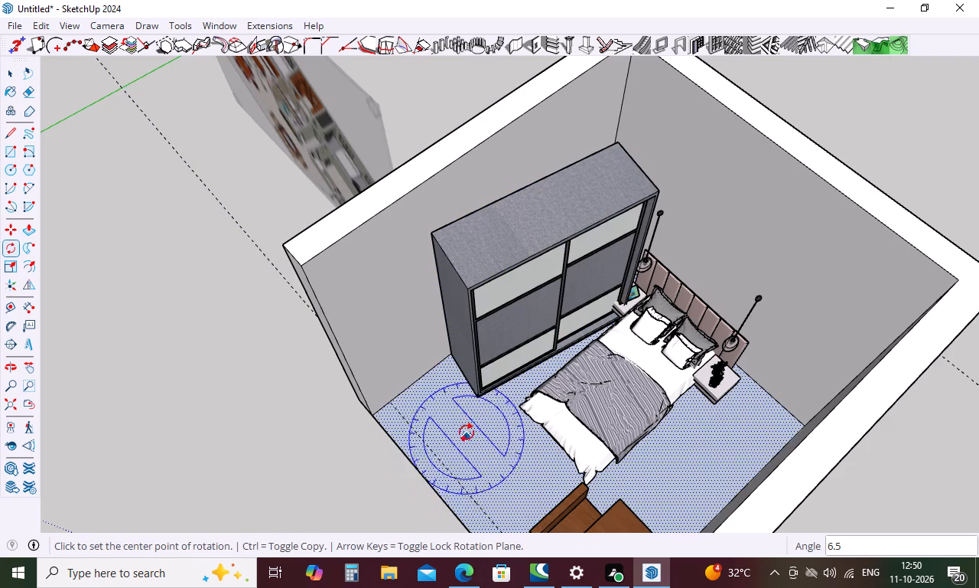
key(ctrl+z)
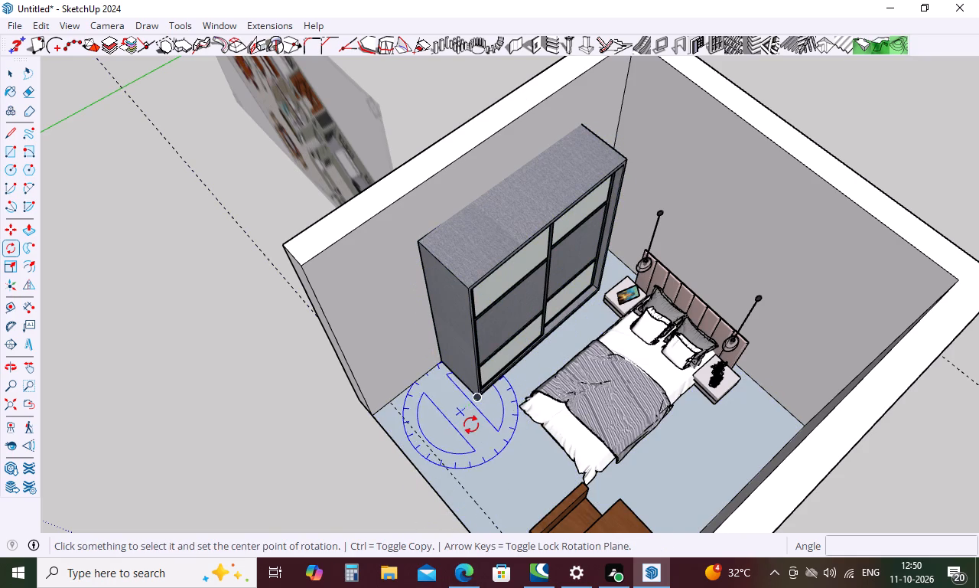
Rotate the wardrobe about 4.1° around its front bottom corner nearest the open side, aligning it with the adjacent side wall.
click(480, 406)
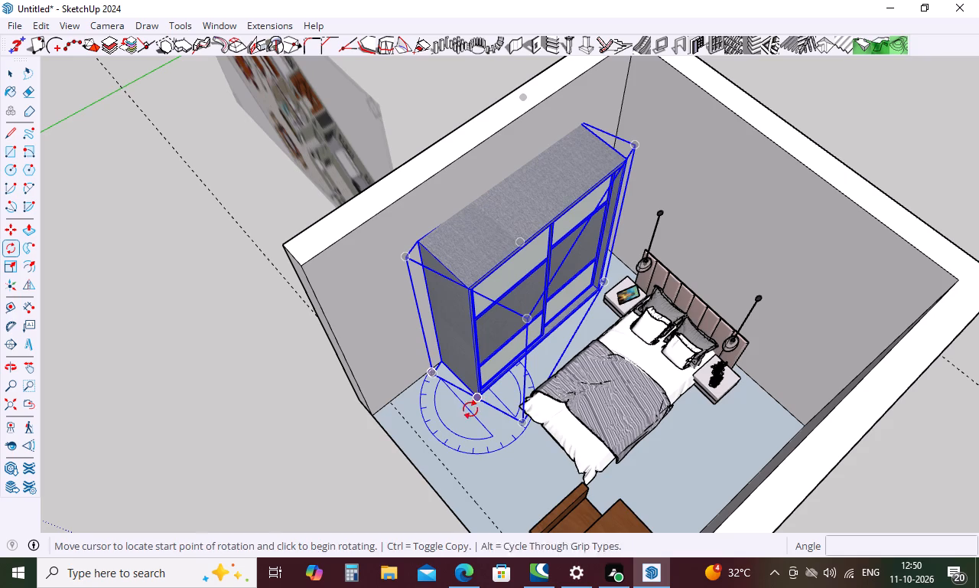
click(429, 432)
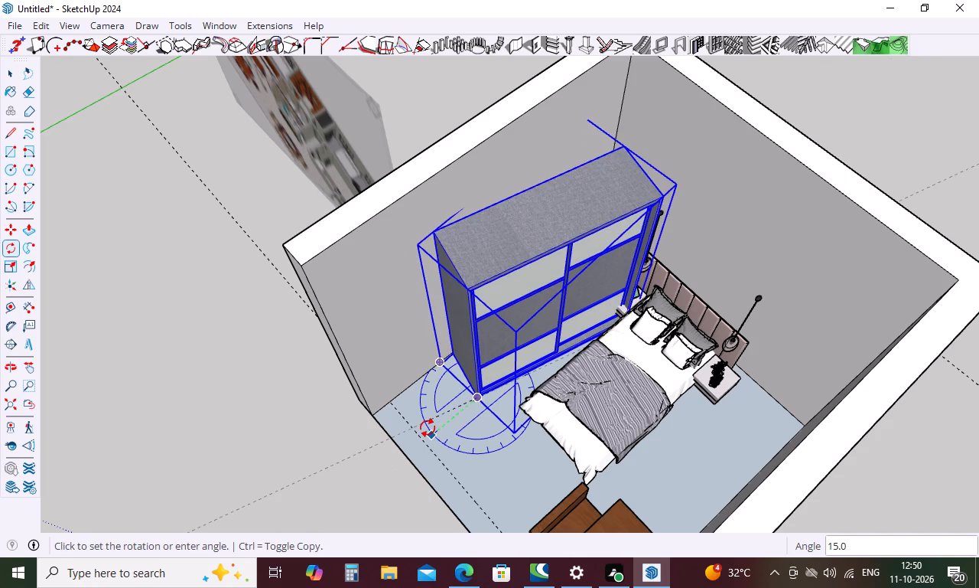
scroll(433, 435, up, 5)
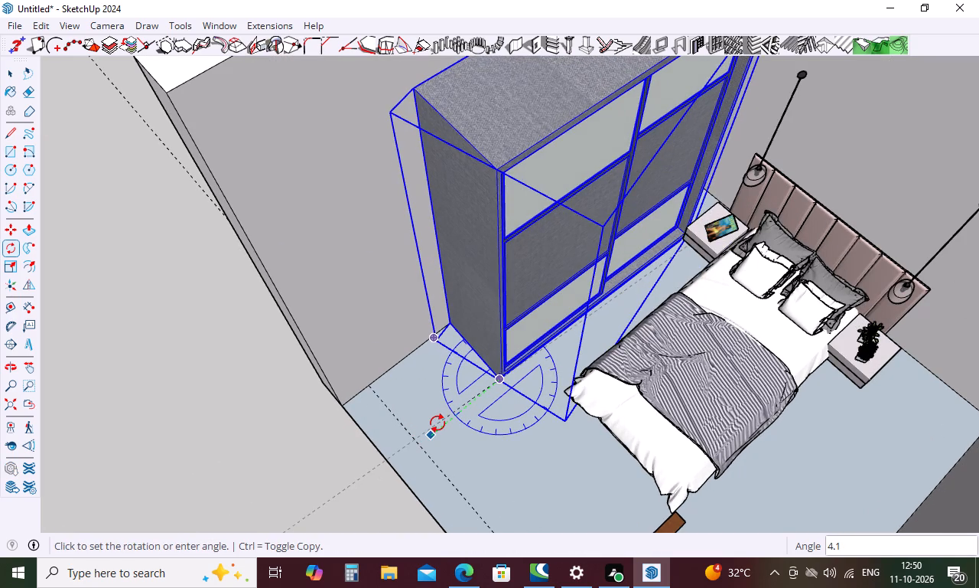
scroll(437, 423, down, 2)
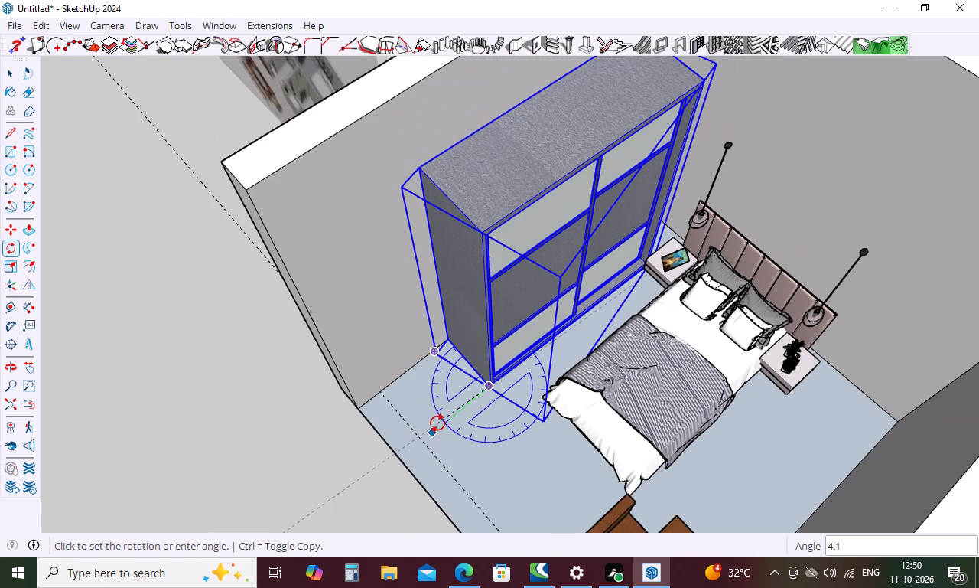
click(437, 423)
scroll(433, 436, down, 5)
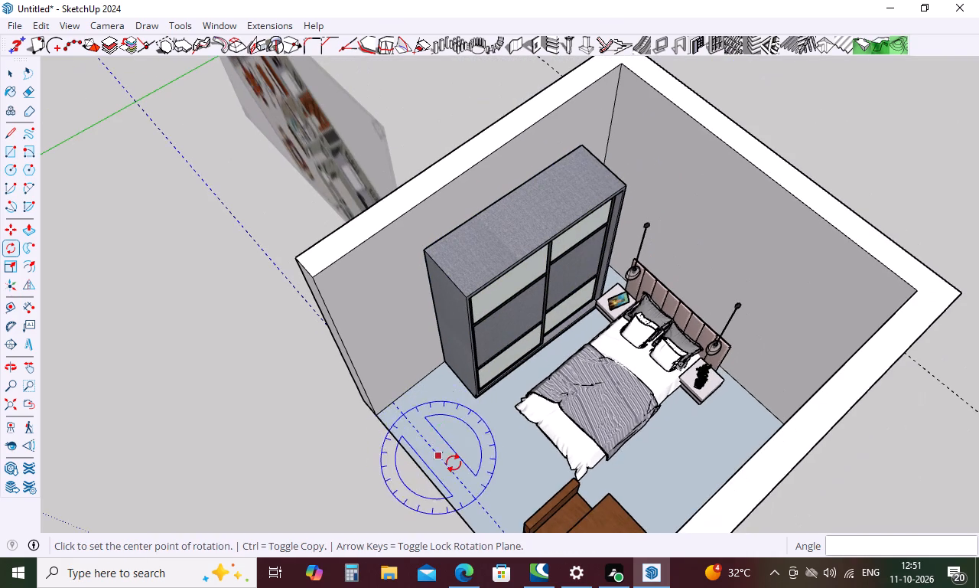
middle_drag(489, 457, 739, 378)
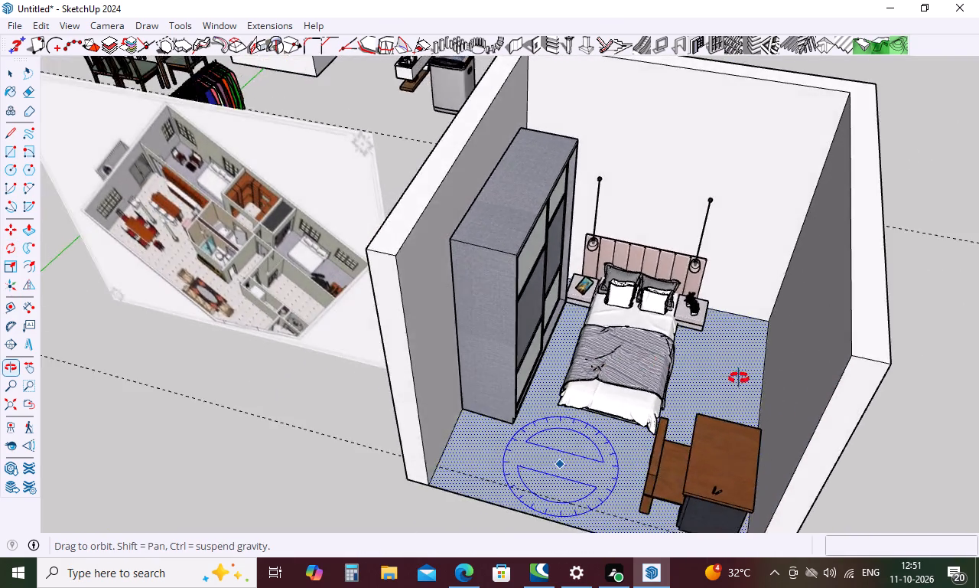
middle_drag(739, 378, 778, 584)
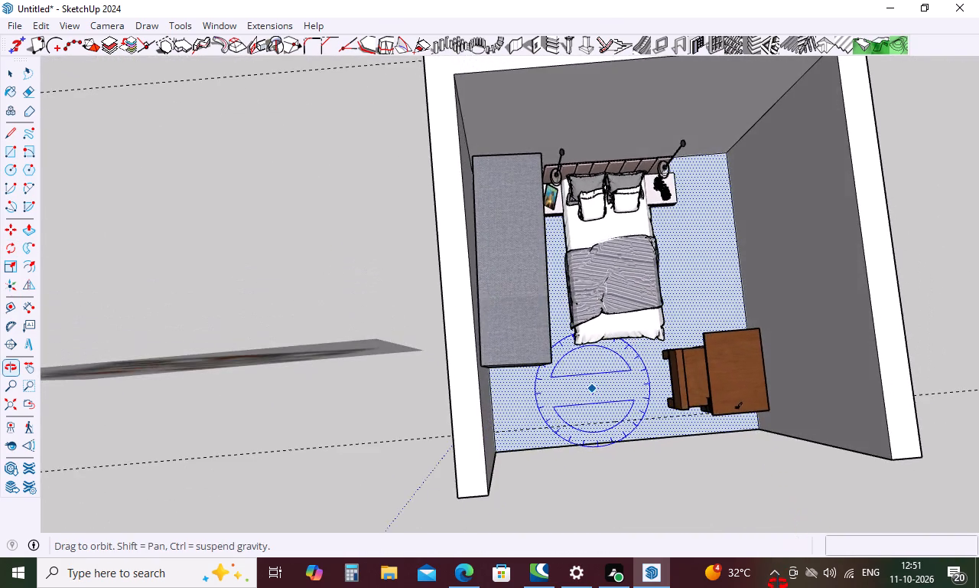
middle_drag(778, 584, 529, 367)
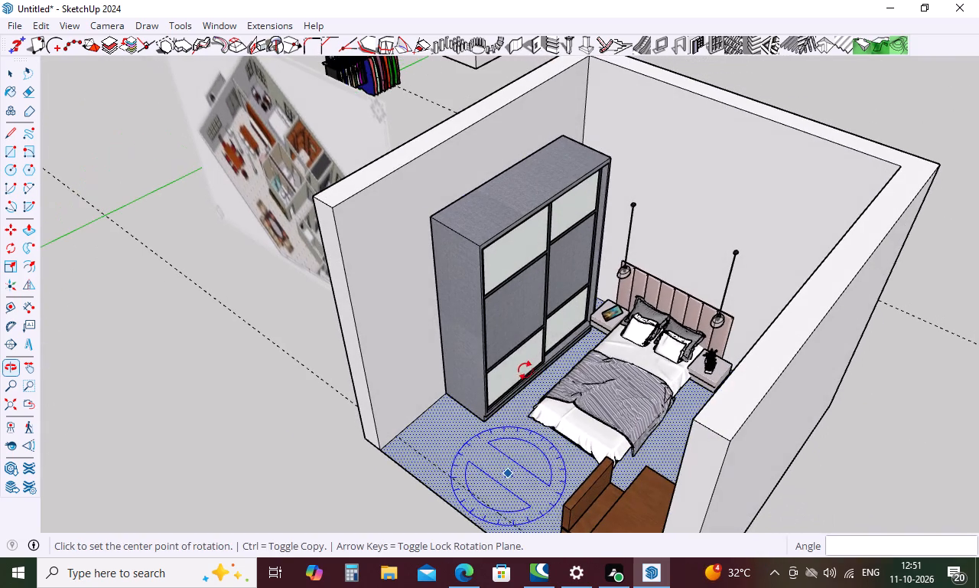
Rotate the wardrobe about 3.1° around its front bottom corner nearest the open side, so its back sits parallel to the side wall.
click(476, 423)
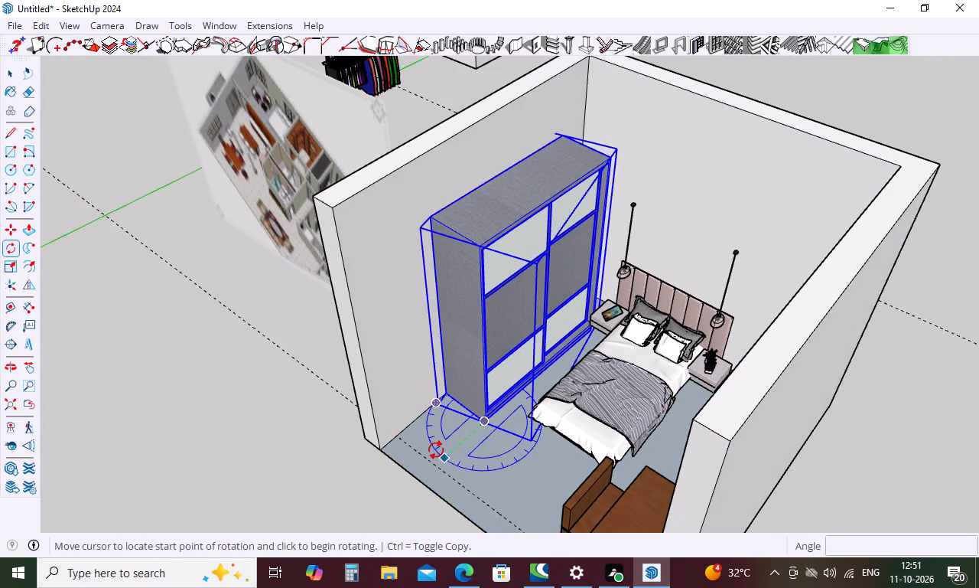
click(435, 450)
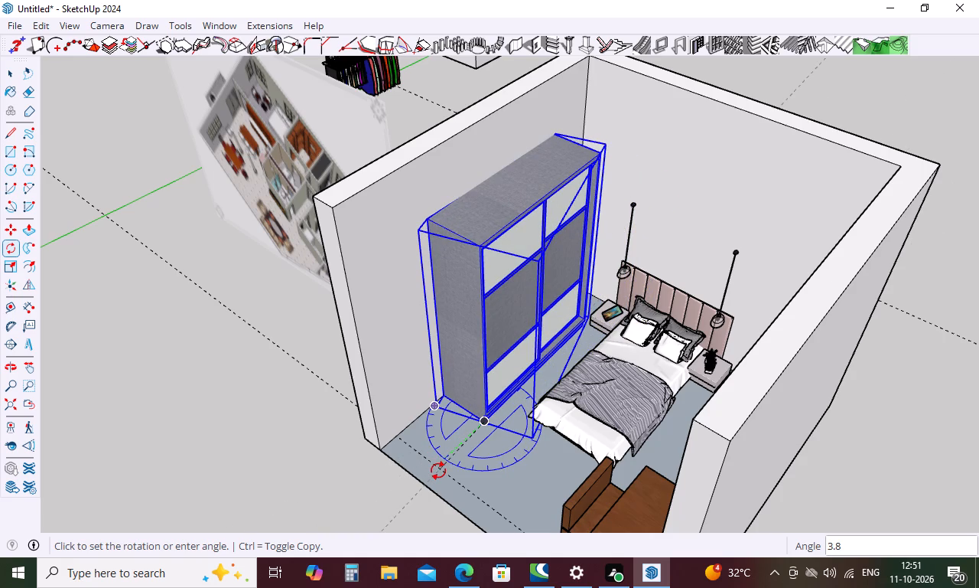
scroll(444, 476, up, 5)
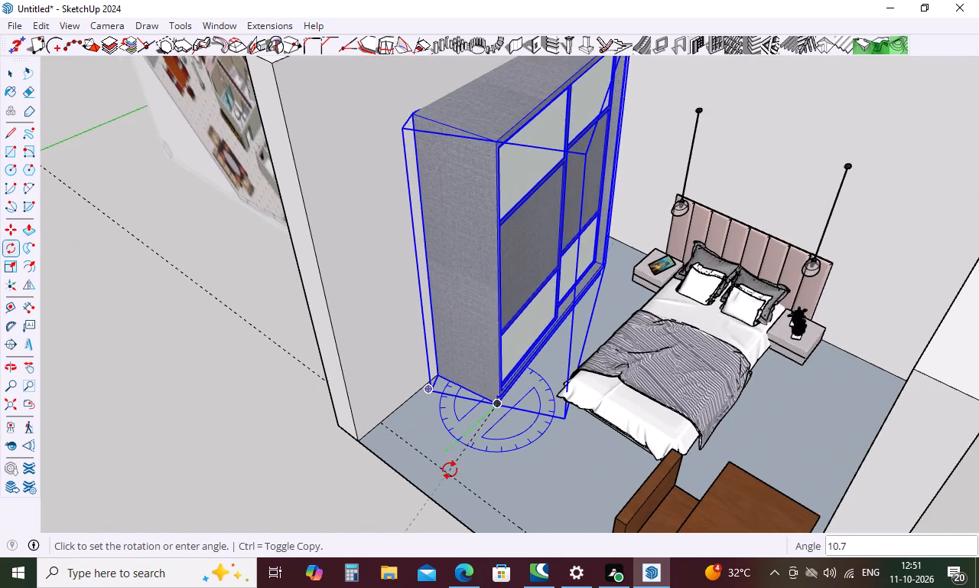
scroll(450, 470, up, 3)
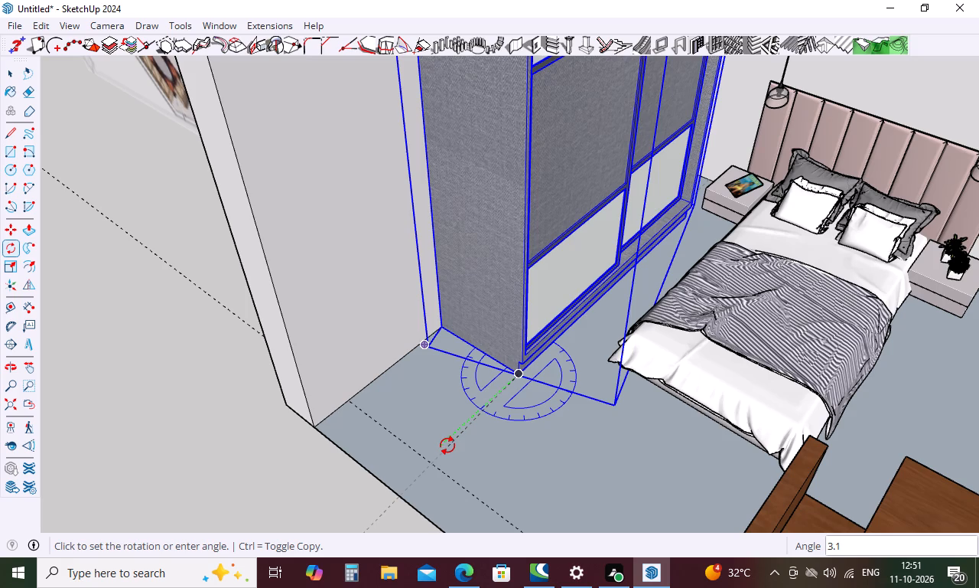
click(447, 446)
scroll(418, 446, down, 8)
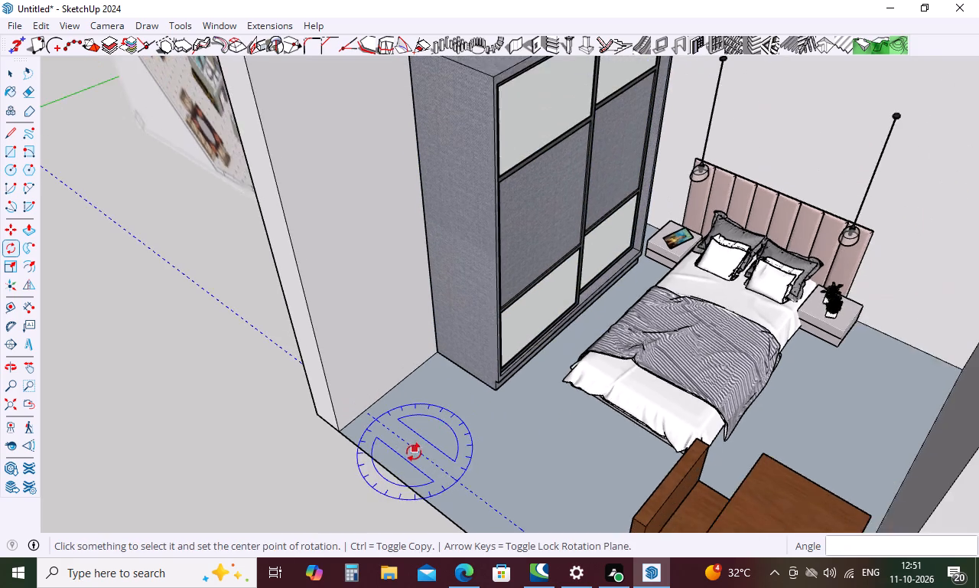
scroll(414, 452, down, 5)
middle_drag(473, 424, 507, 587)
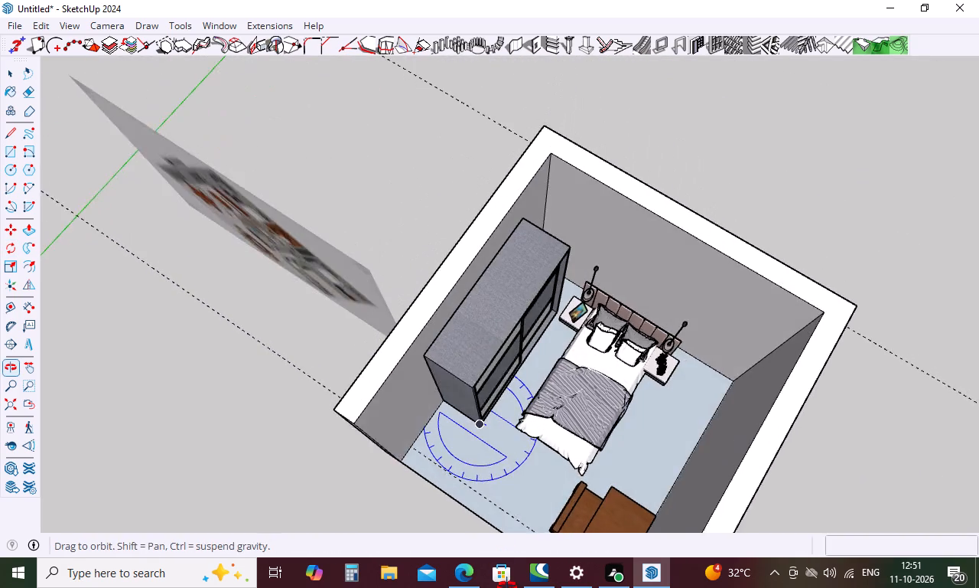
middle_drag(507, 587, 525, 374)
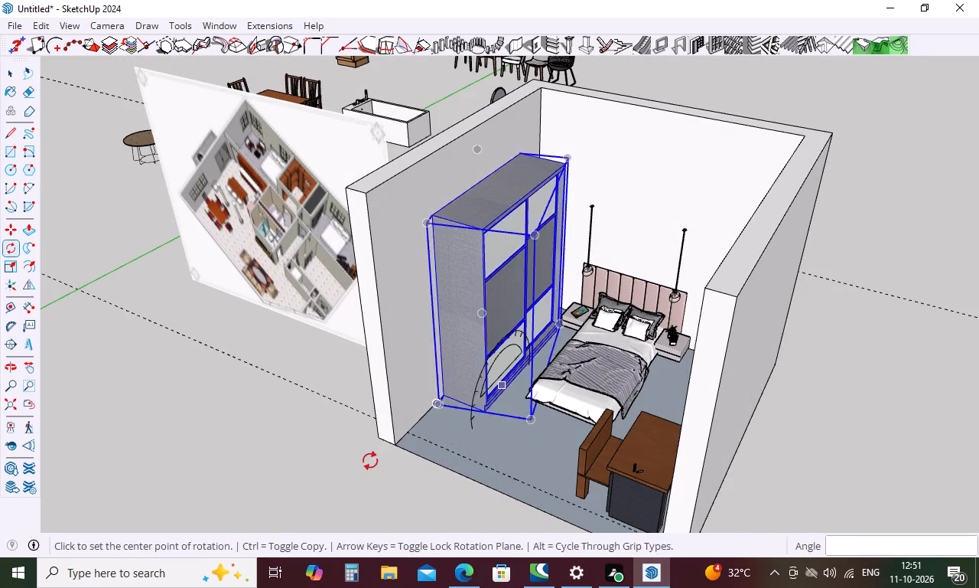
scroll(463, 381, up, 5)
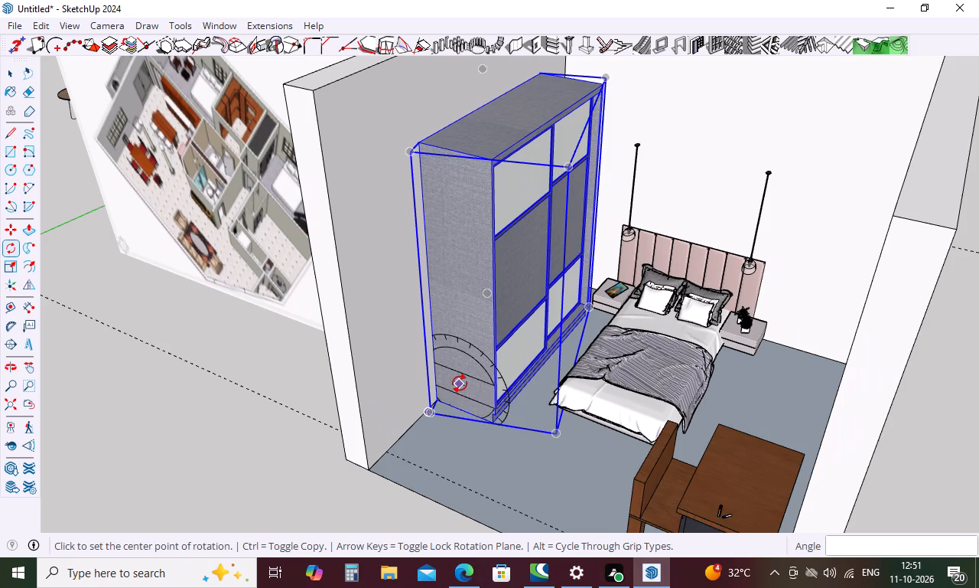
key(space)
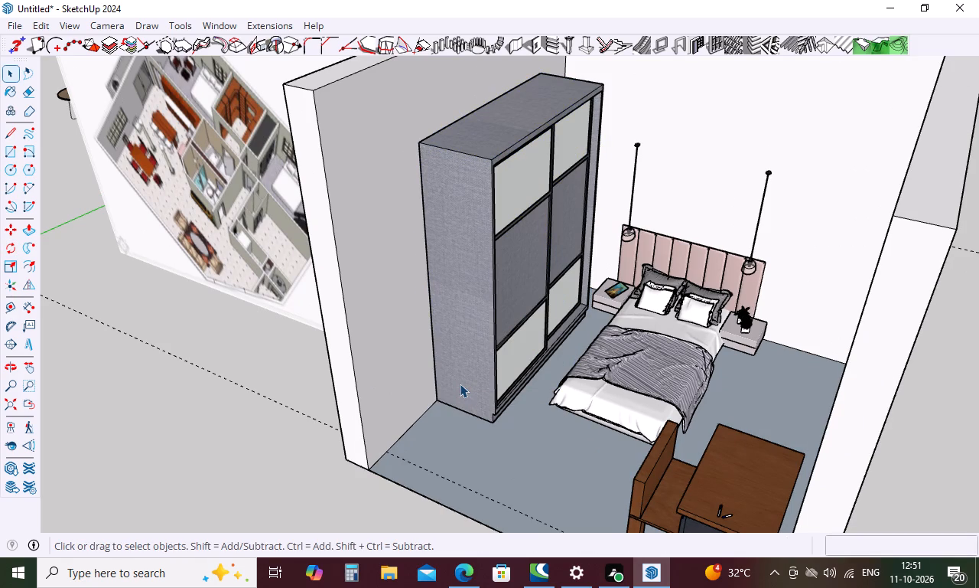
Delete the outer vertical edge at the open end of the side wall behind the wardrobe, opening up the wall's outer side.
scroll(416, 422, down, 4)
scroll(532, 373, down, 5)
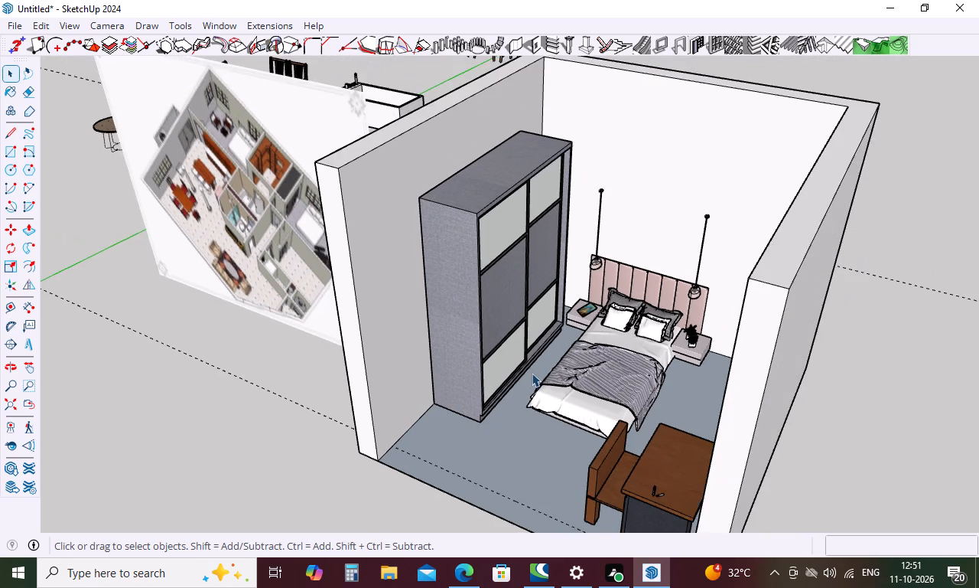
middle_drag(532, 373, 808, 419)
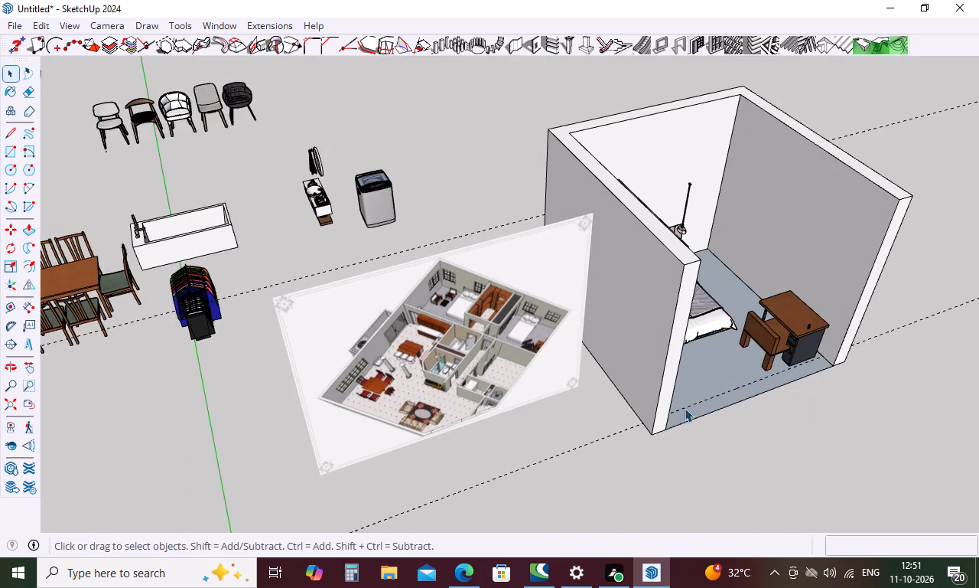
click(663, 374)
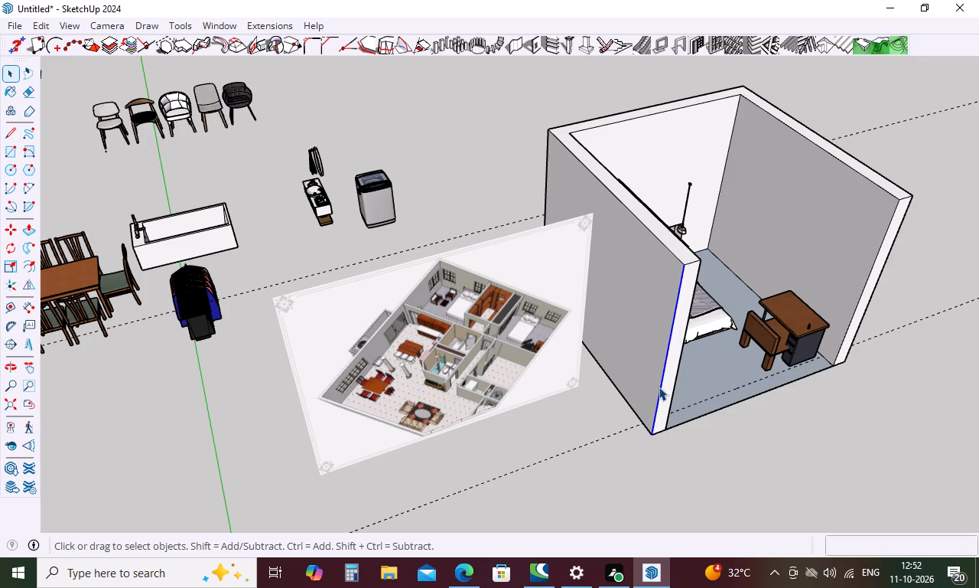
key(Delete)
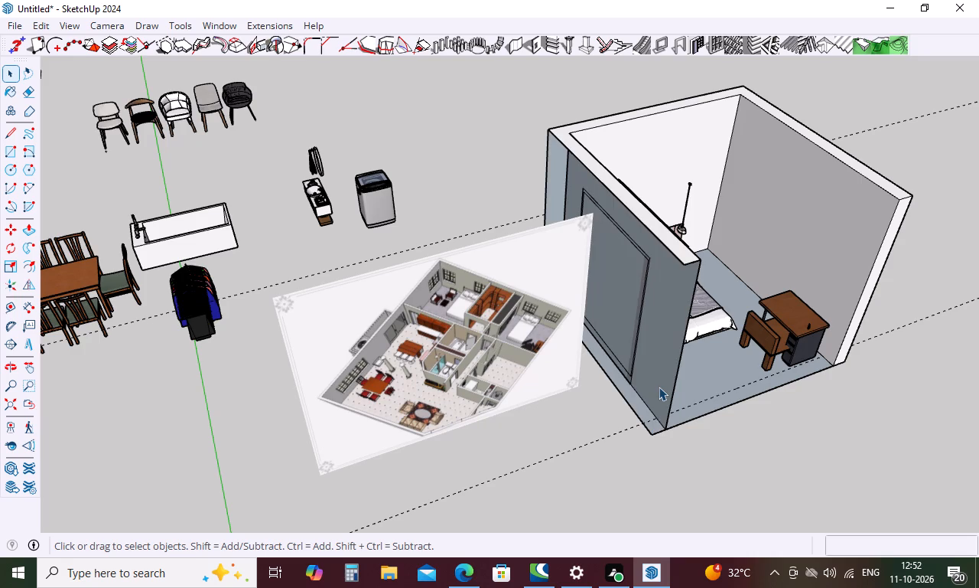
Place a guide 5" outward from the bottom edge of the remaining wall face behind the wardrobe.
middle_drag(597, 292, 727, 363)
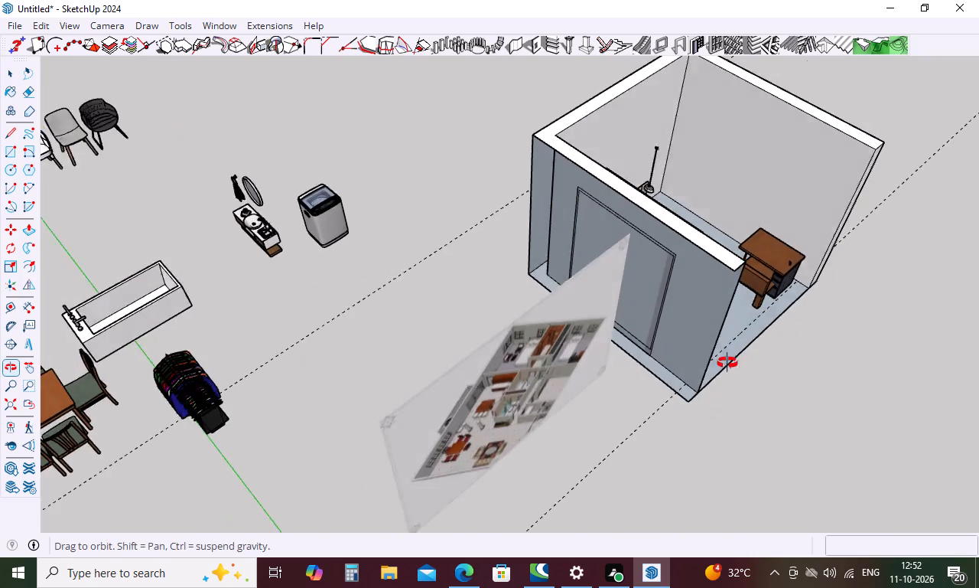
middle_drag(727, 363, 870, 378)
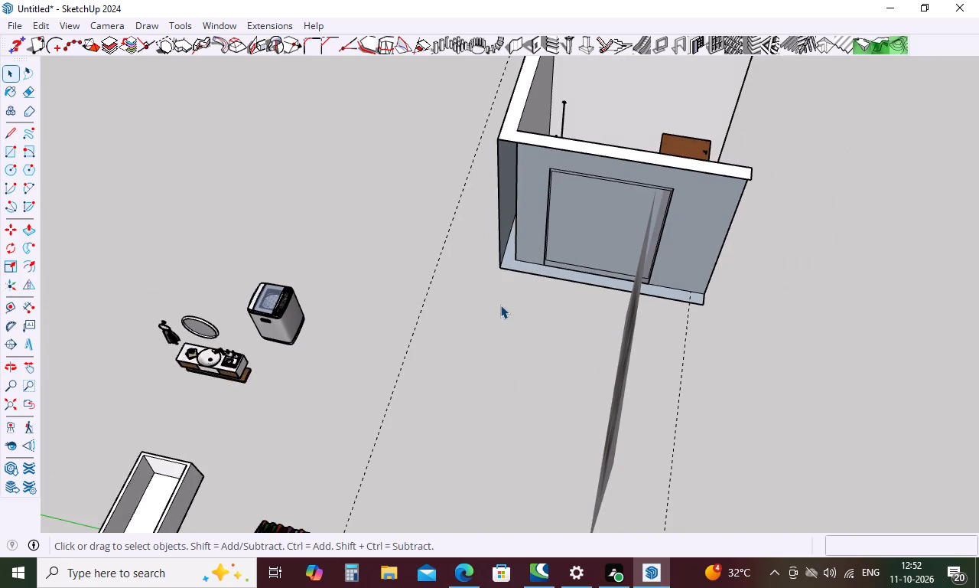
middle_drag(500, 305, 229, 225)
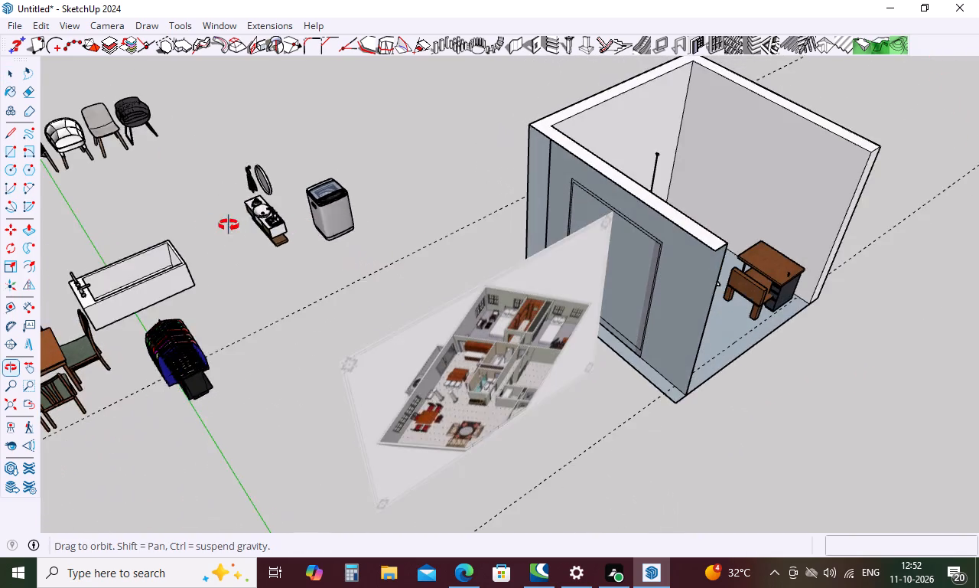
middle_drag(229, 225, 118, 212)
middle_drag(574, 457, 574, 418)
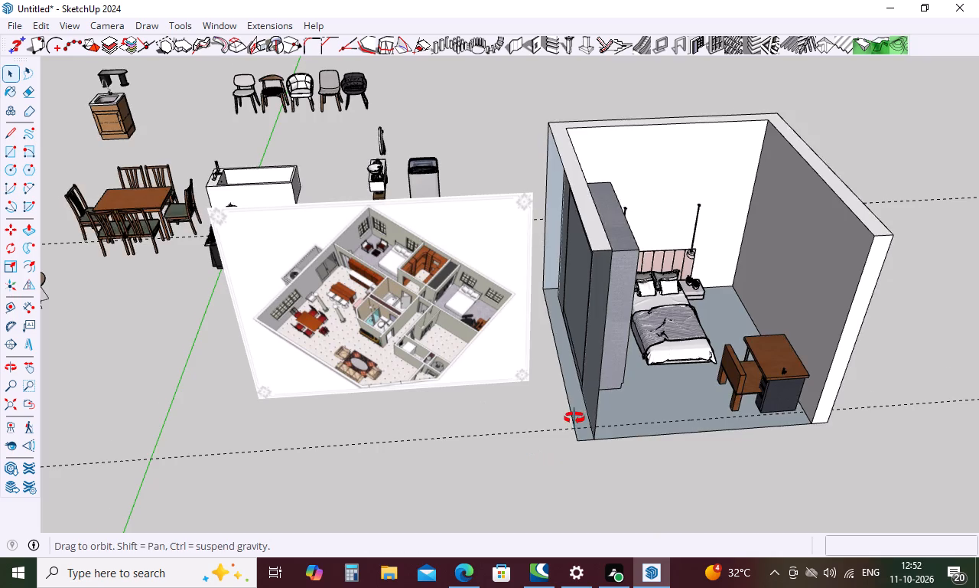
middle_drag(574, 418, 574, 388)
key(t)
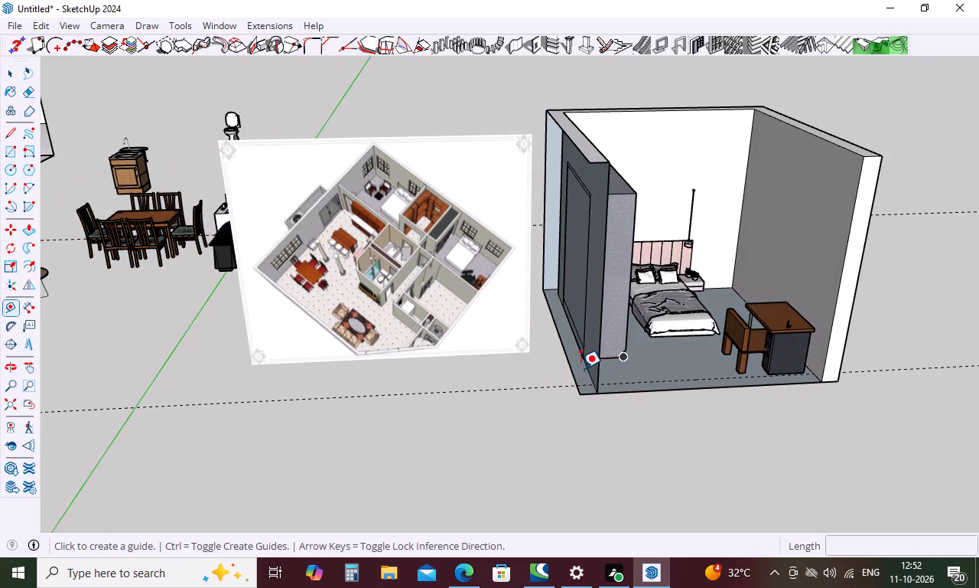
scroll(590, 394, up, 13)
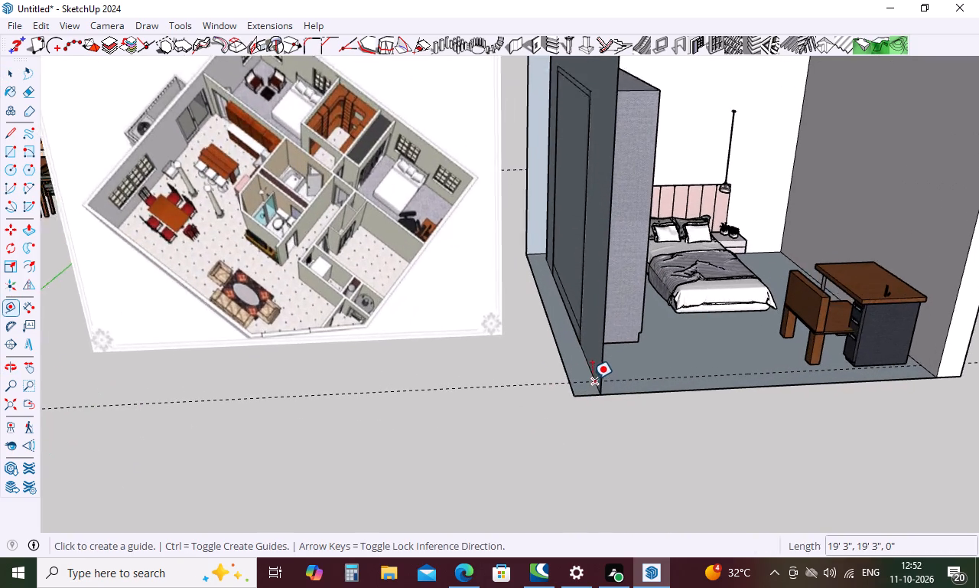
scroll(590, 375, up, 5)
click(590, 375)
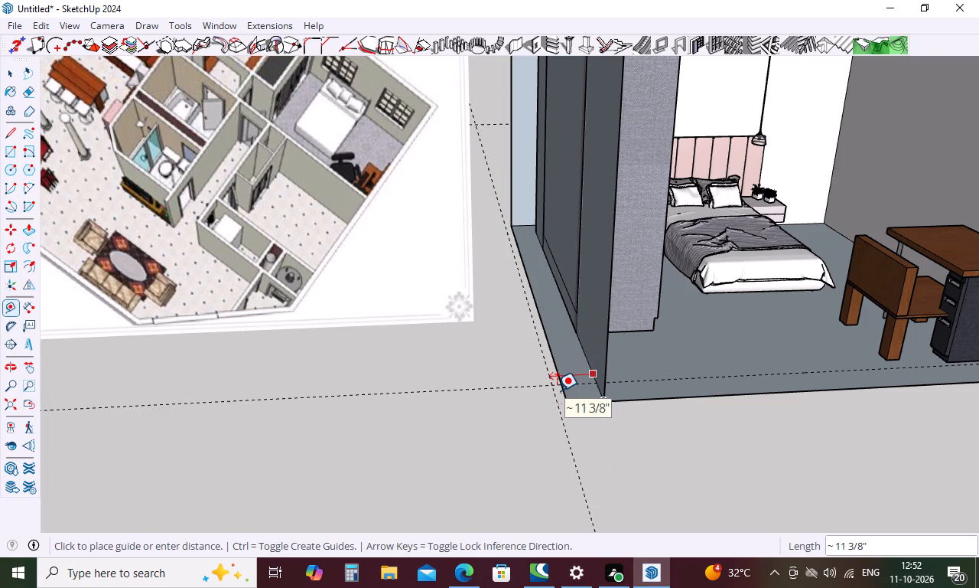
key(5)
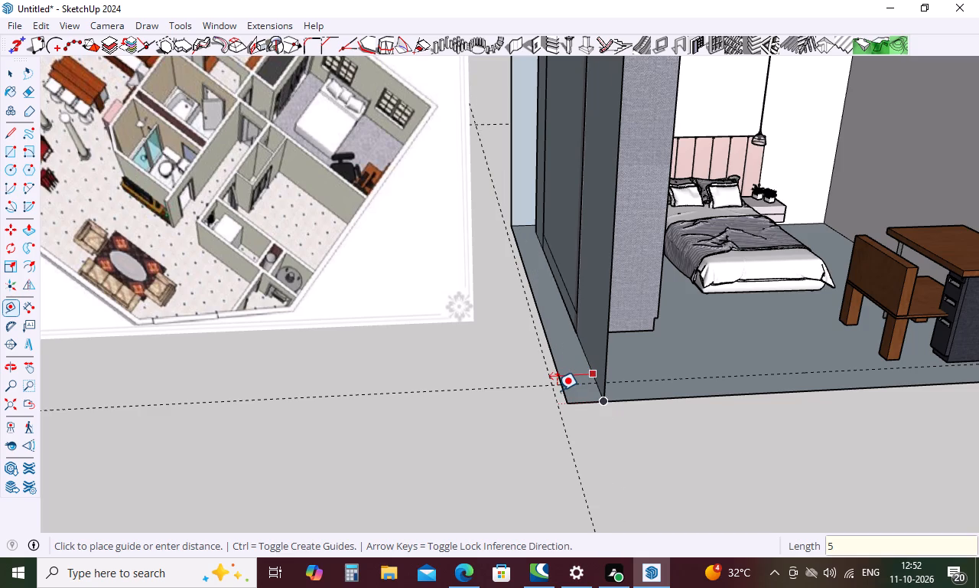
key(Return)
key(Escape)
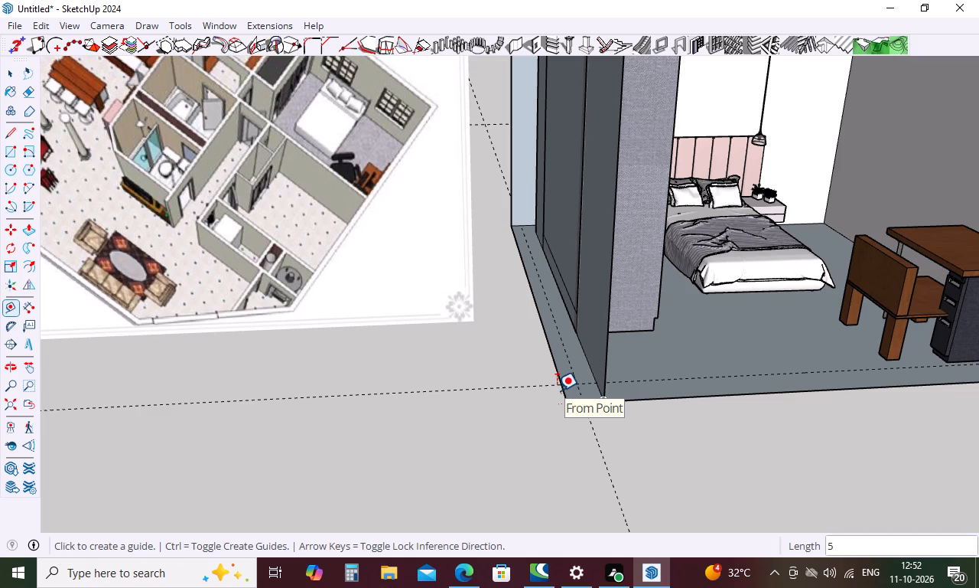
Draw a 5" by 11' 6" rectangle on the floor strip between the guide and the wall face behind the wardrobe.
key(l)
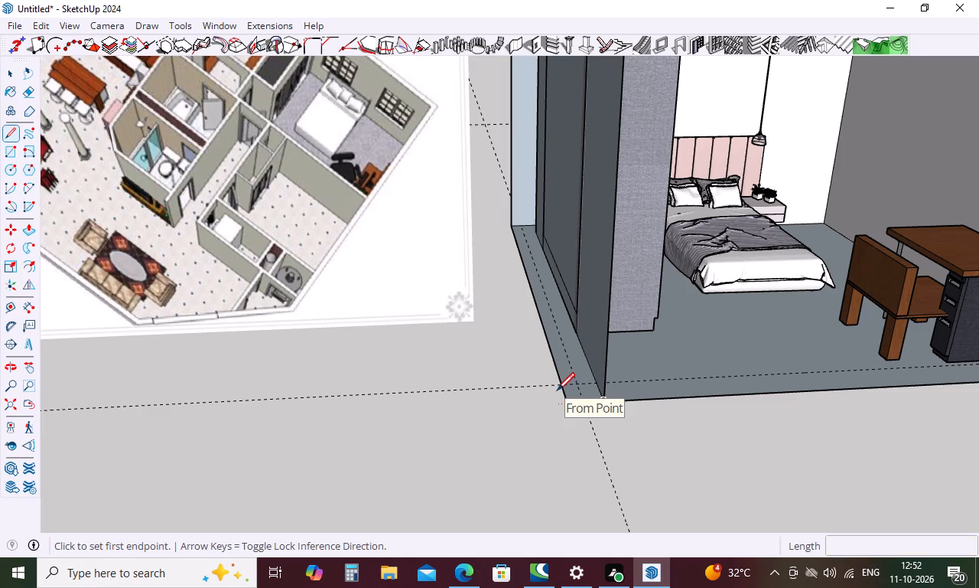
key(Escape)
key(r)
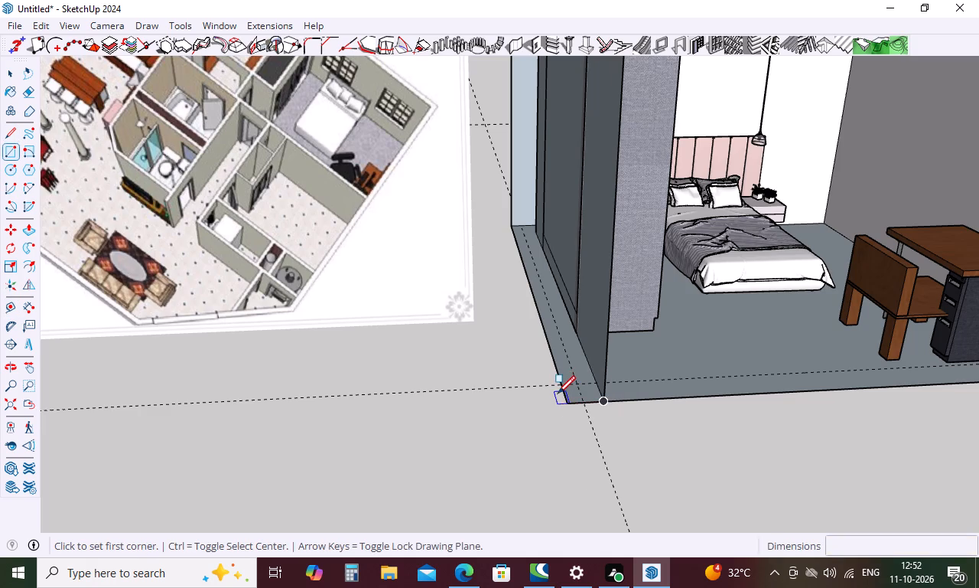
click(524, 226)
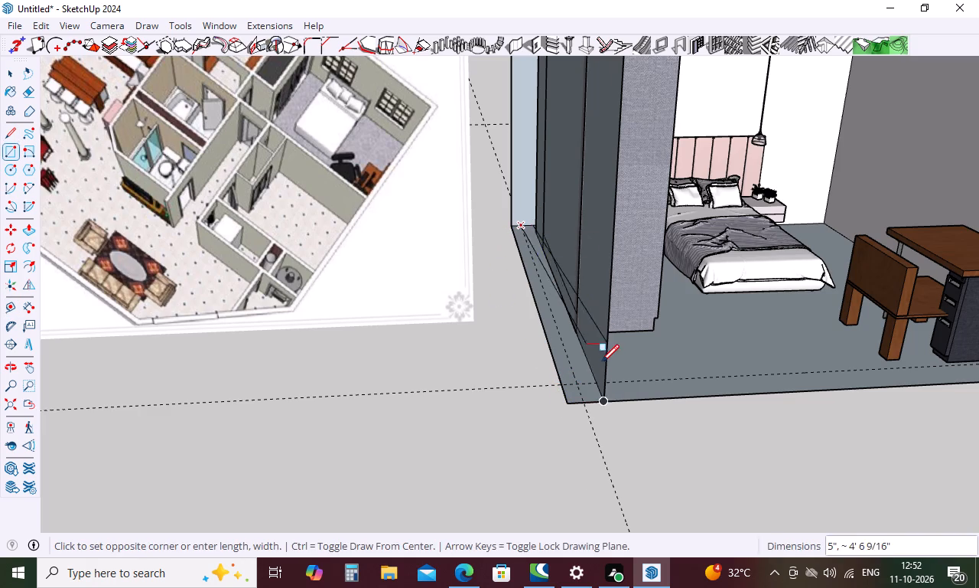
click(603, 400)
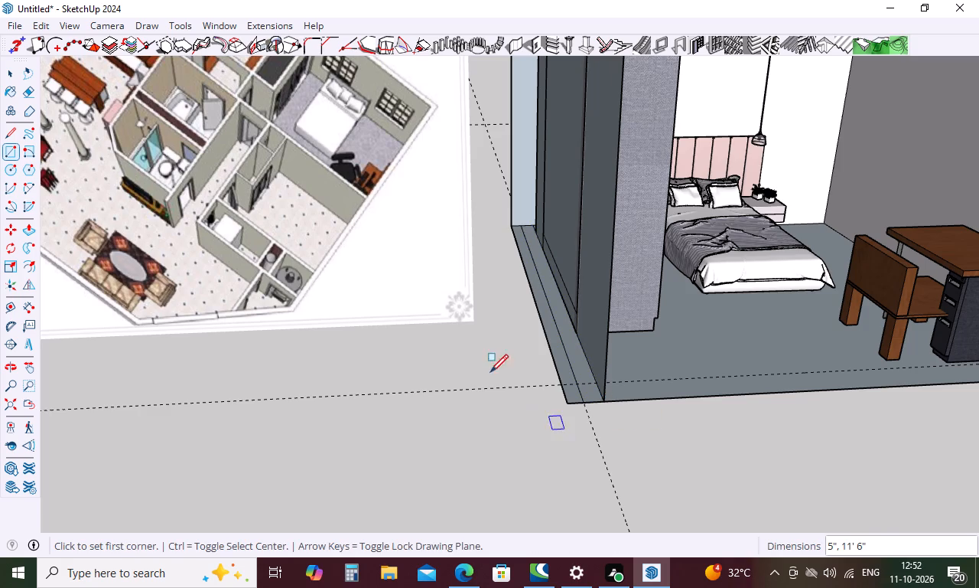
Push/Pull the 5" floor strip behind the wardrobe up 10' to the top of the existing wall.
middle_drag(483, 358, 482, 439)
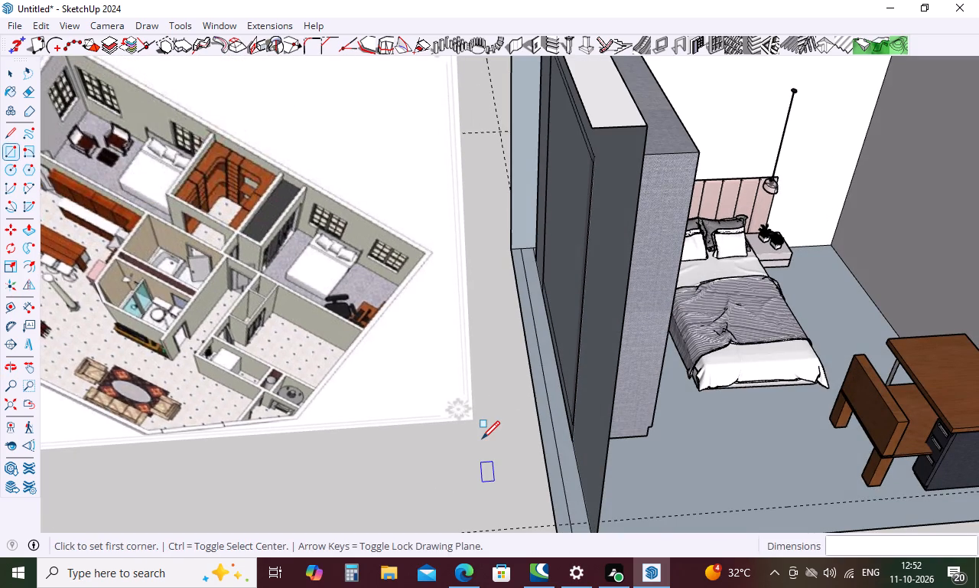
key(Escape)
key(o)
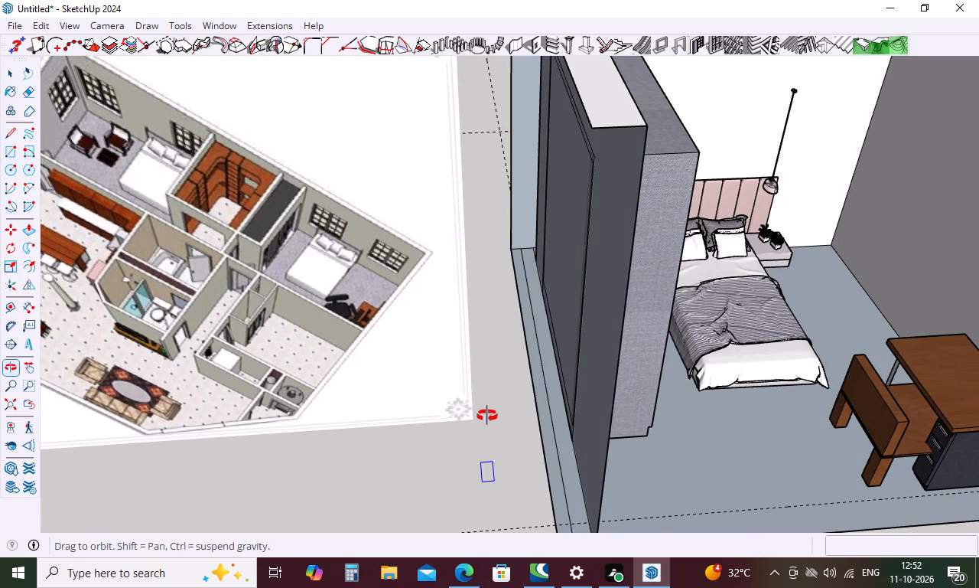
key(p)
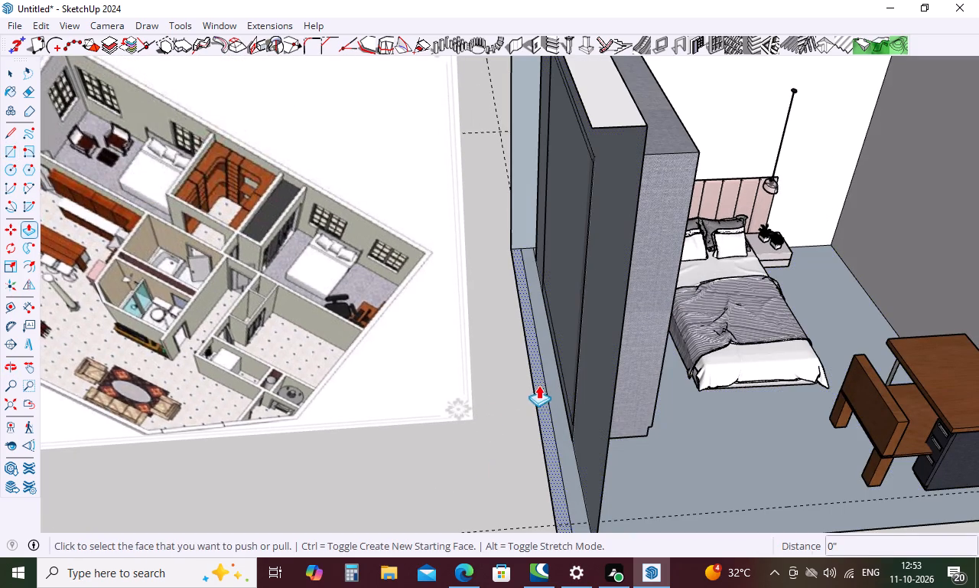
click(560, 413)
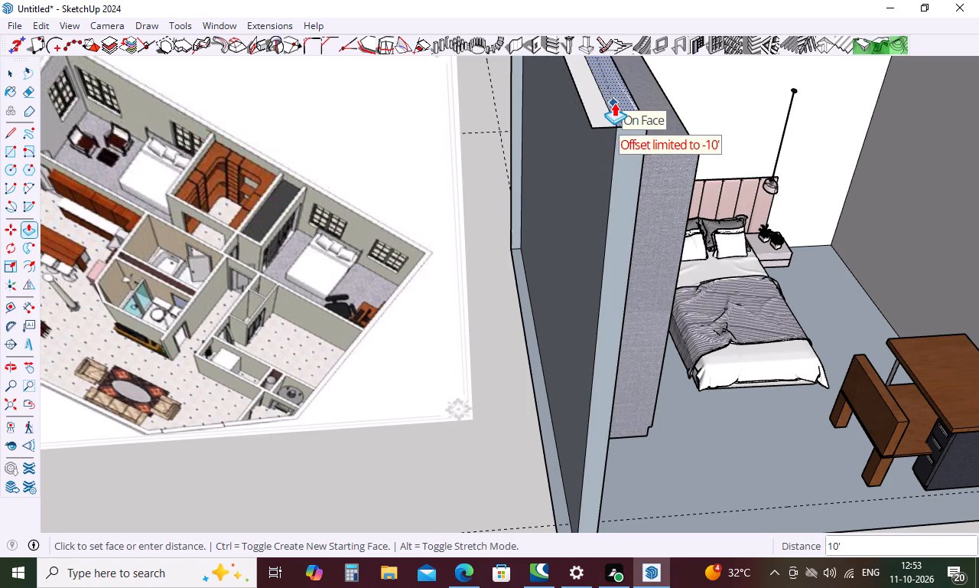
click(614, 103)
middle_drag(626, 162, 611, 128)
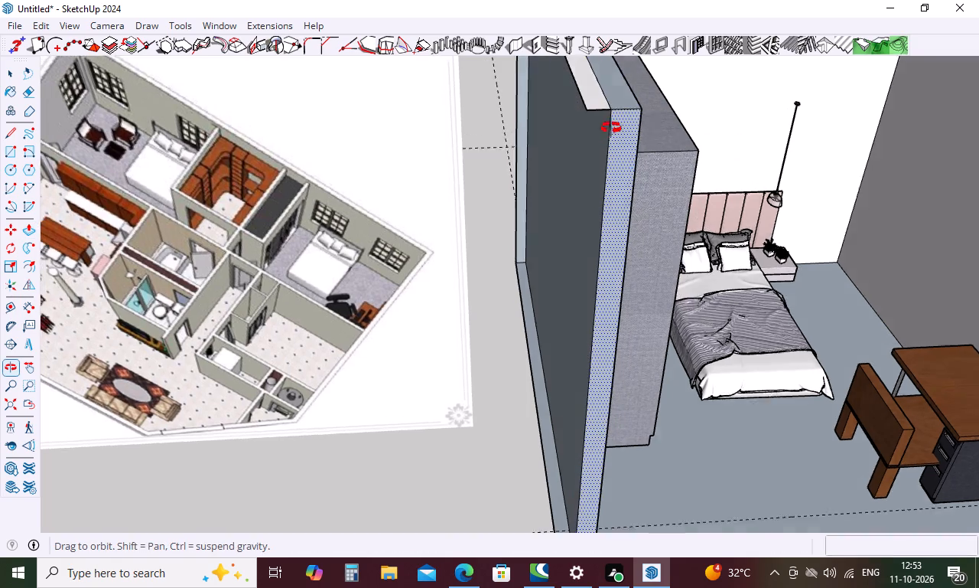
middle_drag(611, 128, 519, 205)
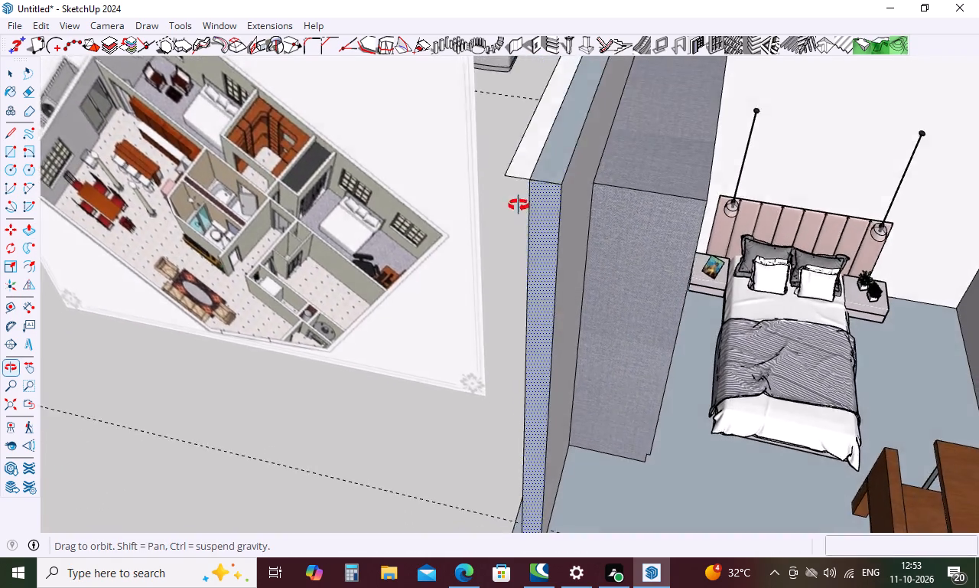
middle_drag(519, 205, 671, 224)
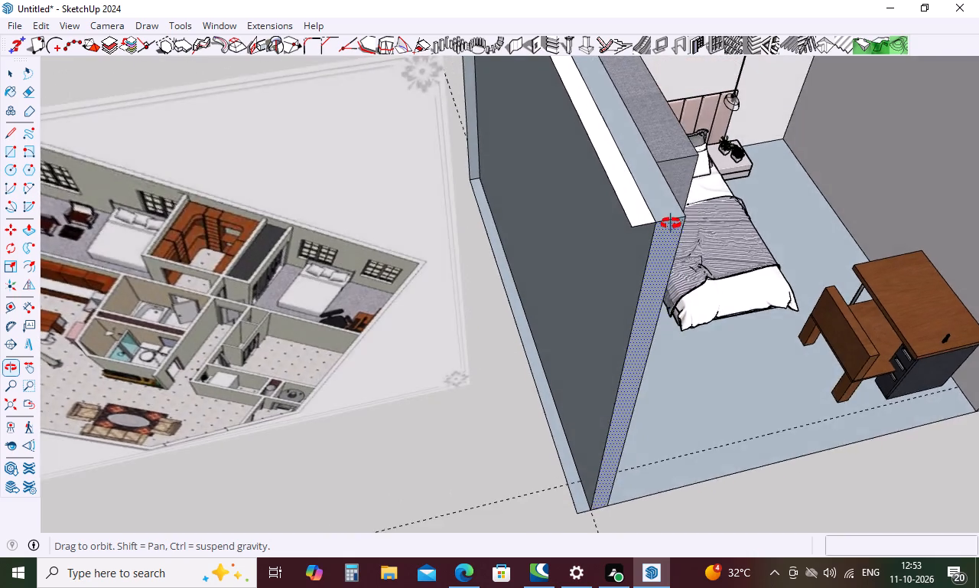
middle_drag(671, 224, 681, 233)
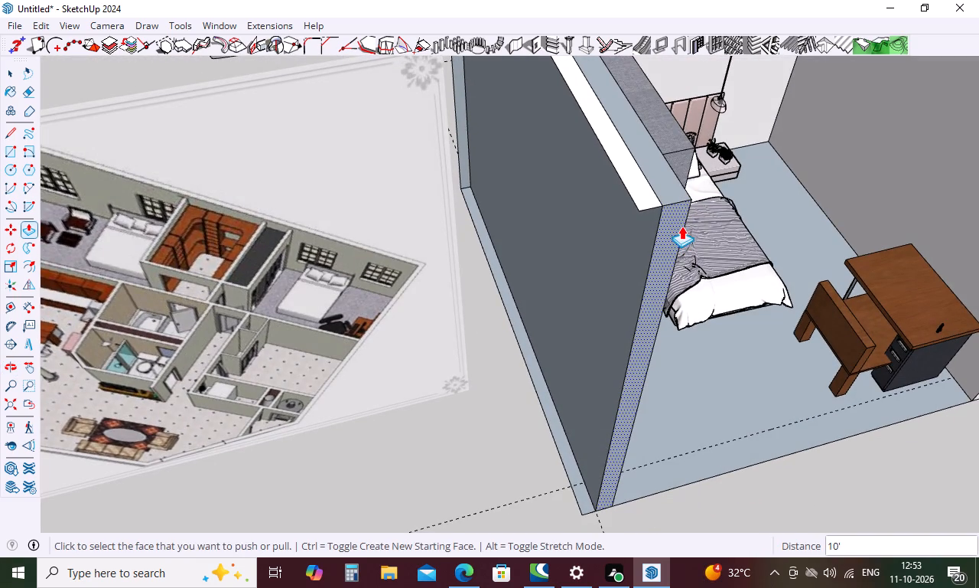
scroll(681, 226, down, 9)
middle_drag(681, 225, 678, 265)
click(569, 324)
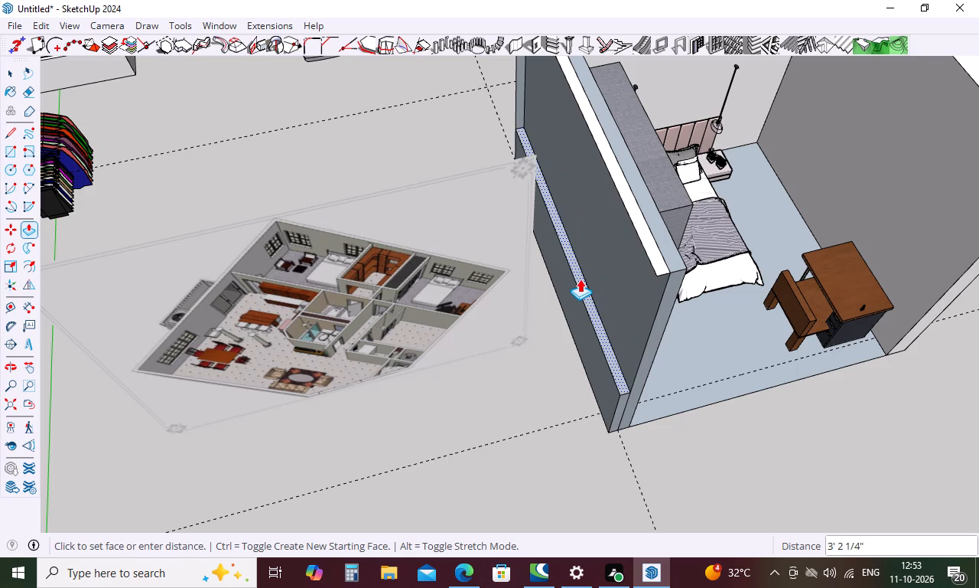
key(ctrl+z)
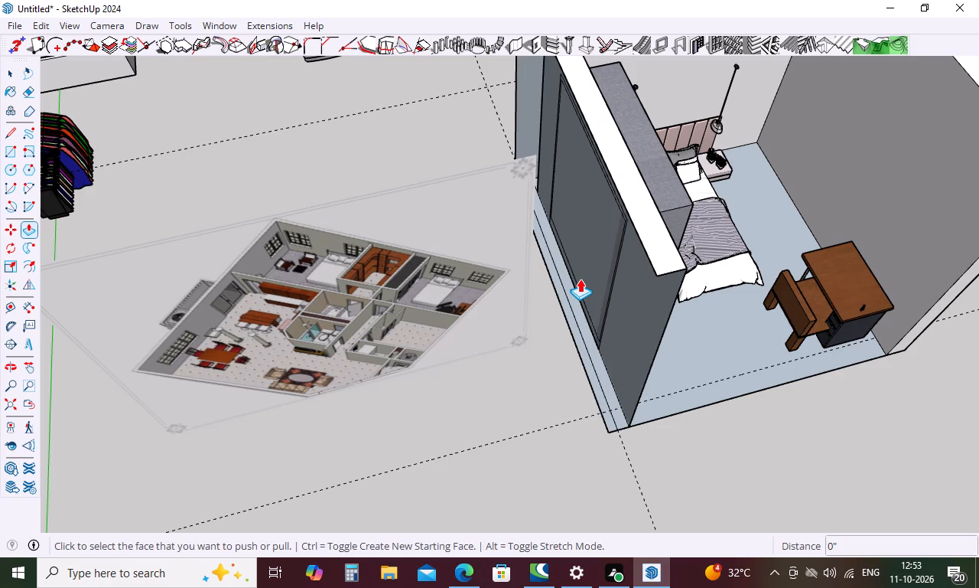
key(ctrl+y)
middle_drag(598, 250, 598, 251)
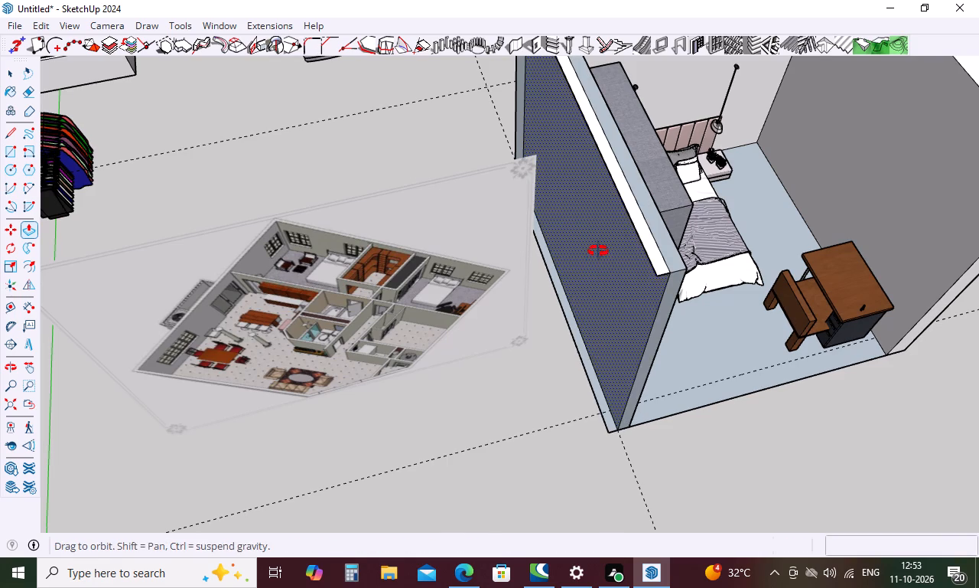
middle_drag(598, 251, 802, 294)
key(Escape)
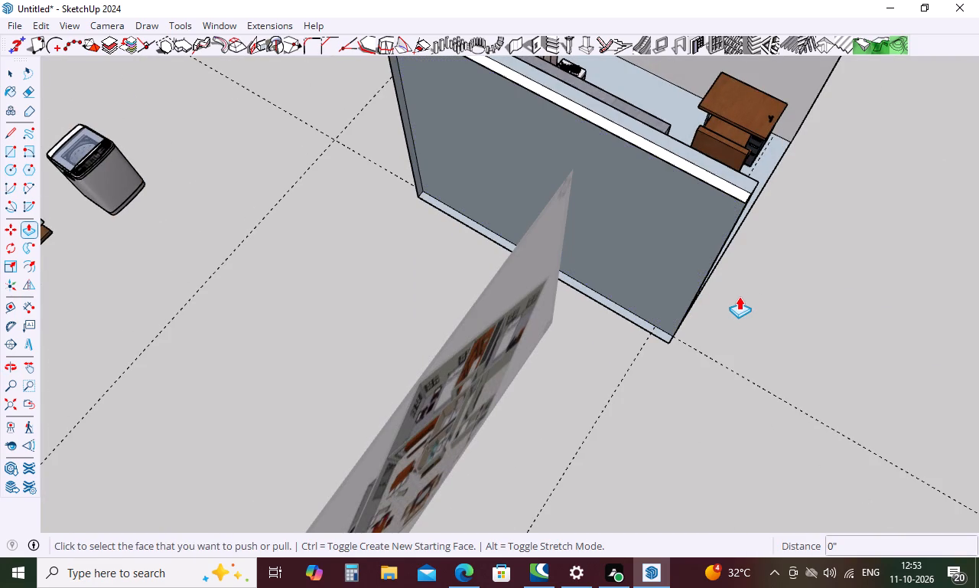
Erase the leftover floor strip's edges along the outer base of the side wall behind the wardrobe.
key(e)
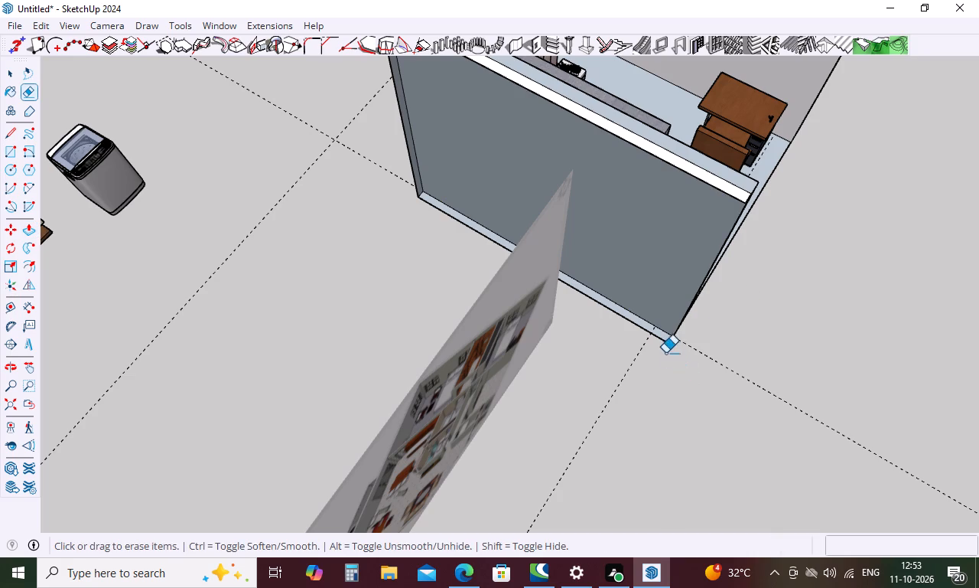
scroll(661, 350, up, 5)
scroll(678, 341, up, 16)
click(662, 319)
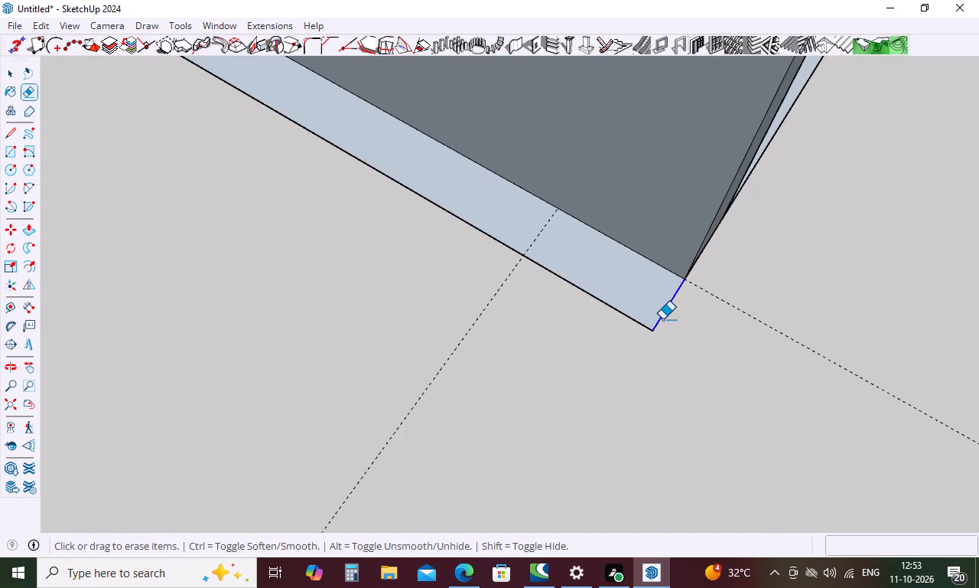
click(647, 322)
click(642, 322)
Erase the leftover edges beyond the side wall's outer face at the back corner: the vertical edge, top strip edge and bottom stub.
scroll(668, 358, down, 8)
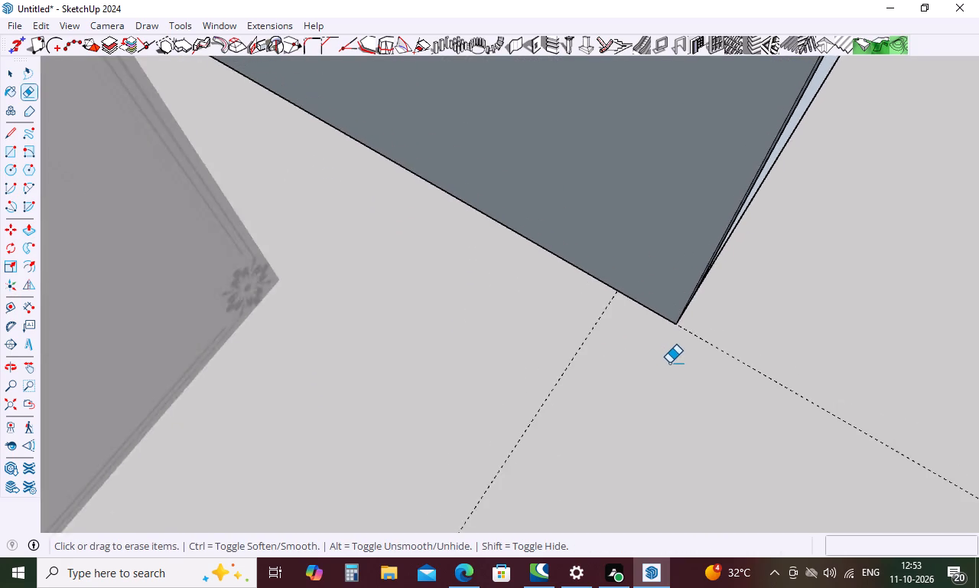
scroll(669, 363, down, 18)
middle_drag(665, 378, 805, 407)
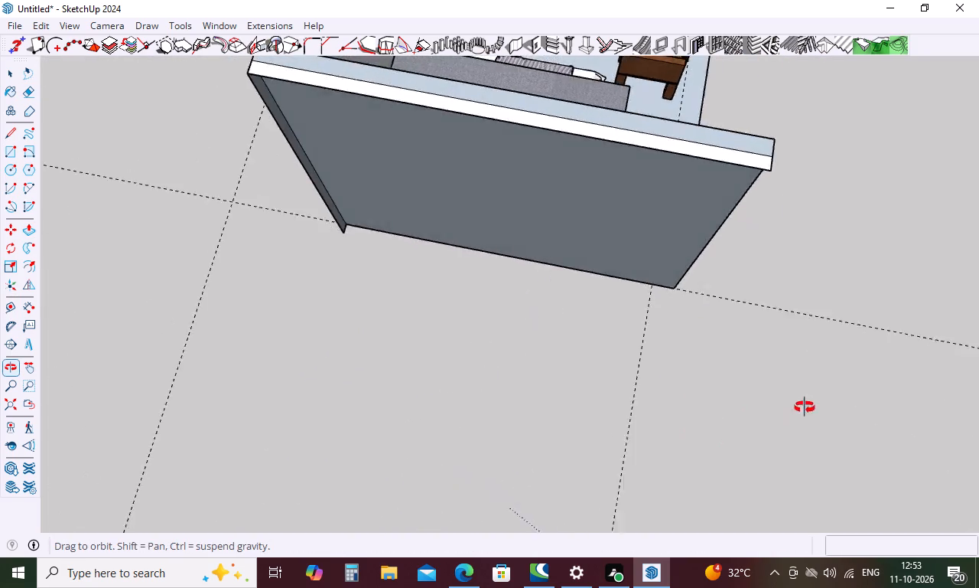
middle_drag(805, 407, 869, 367)
scroll(825, 389, down, 5)
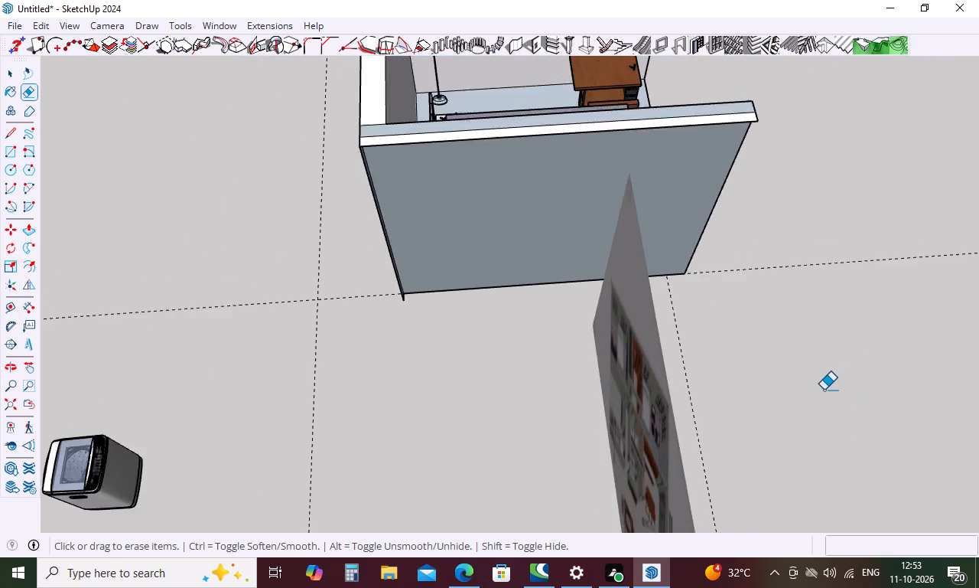
scroll(824, 390, down, 5)
middle_drag(509, 318, 520, 249)
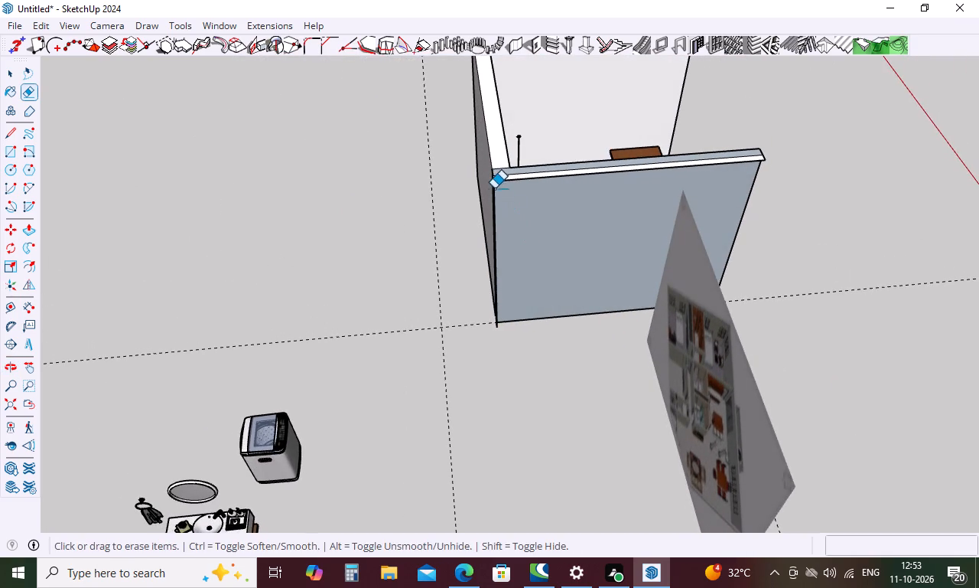
scroll(494, 189, up, 15)
middle_drag(493, 204, 685, 247)
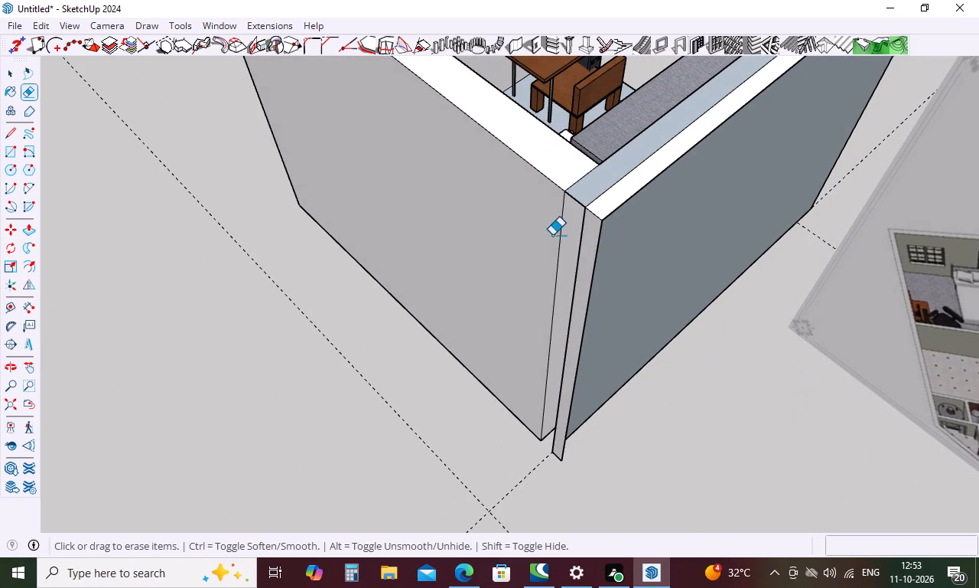
click(599, 240)
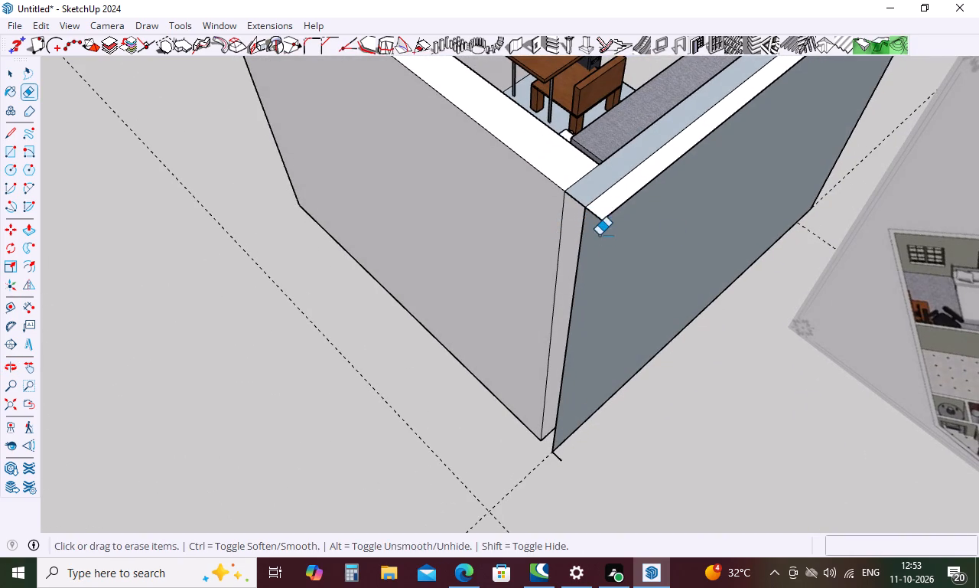
click(603, 219)
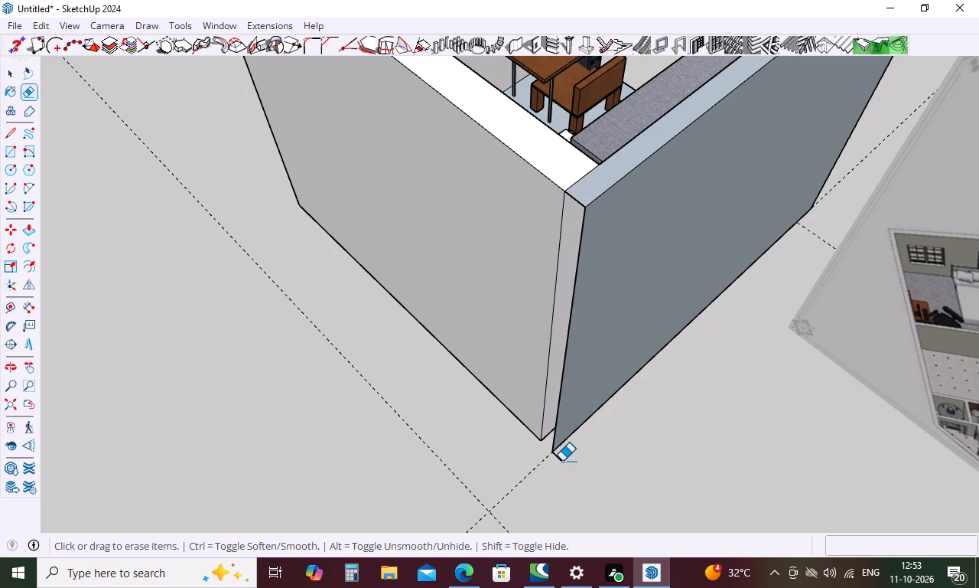
click(562, 461)
Draw a 10' by 5" rectangle closing the gap where the side wall behind the wardrobe meets the back wall.
middle_drag(557, 431, 640, 426)
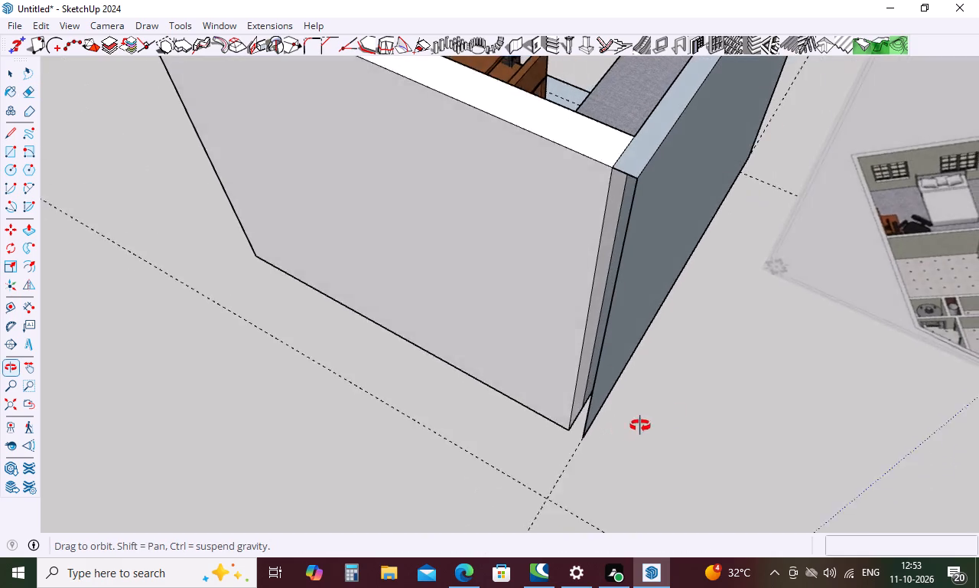
middle_drag(640, 426, 763, 364)
key(Escape)
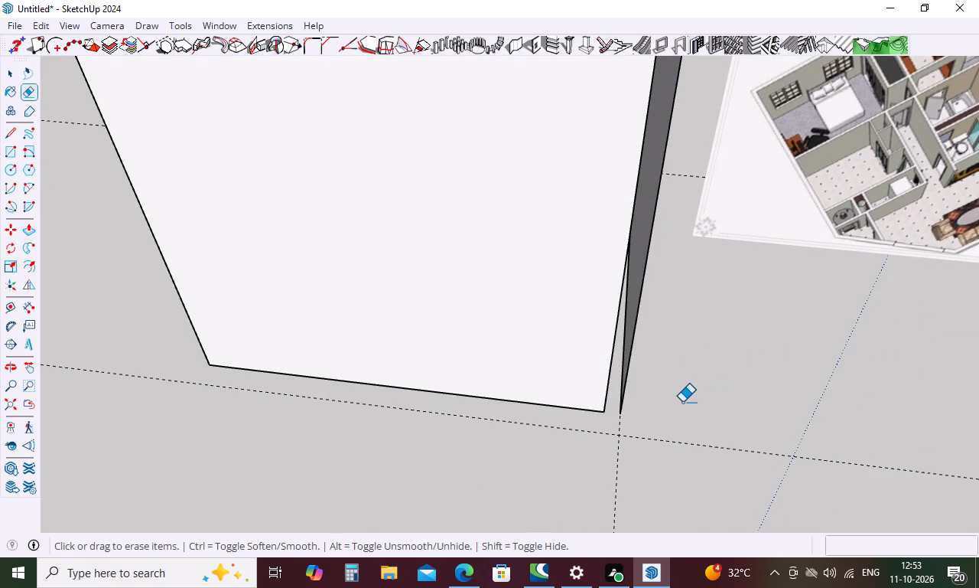
key(r)
scroll(626, 427, down, 2)
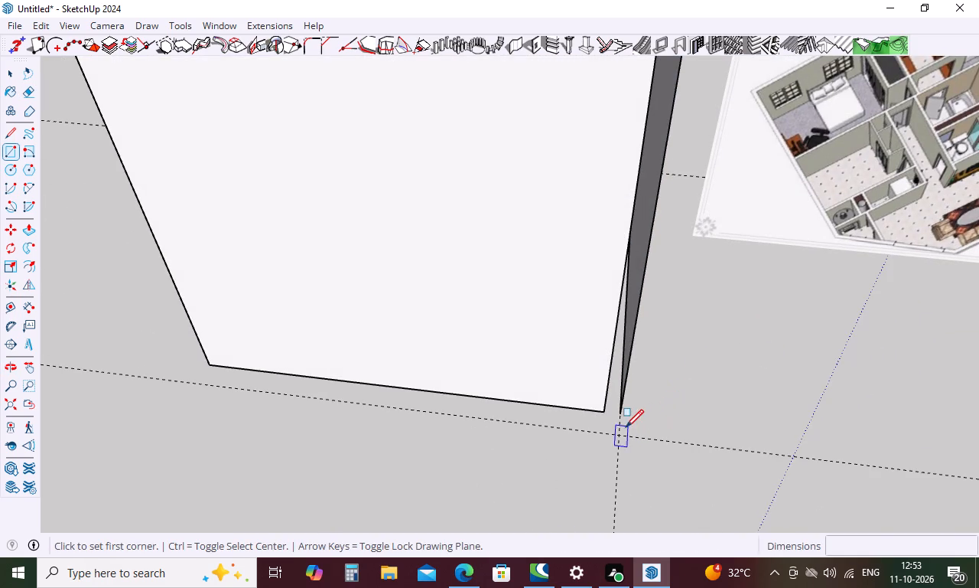
scroll(626, 427, down, 3)
click(644, 200)
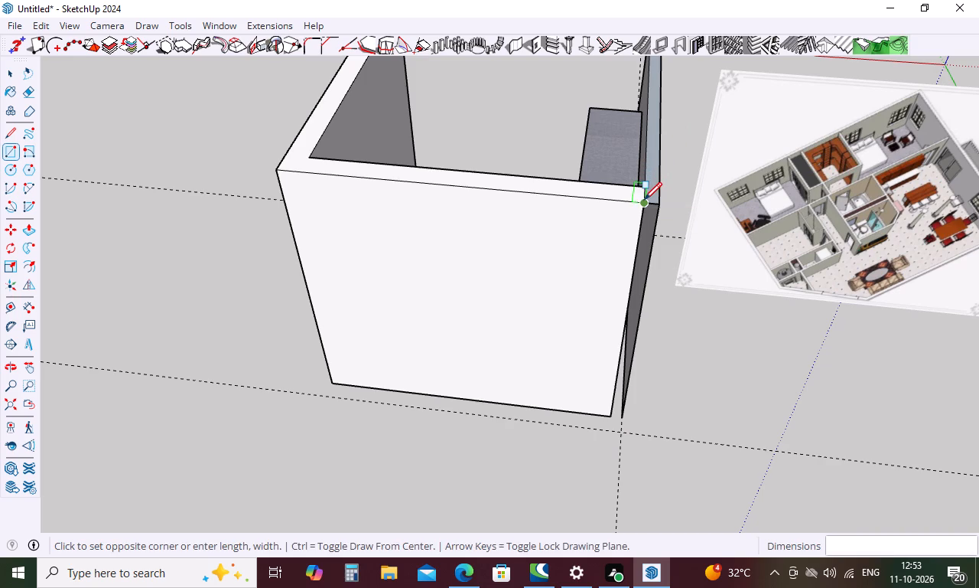
click(621, 421)
Delete the vertical seam on the back wall's outer face and the short seam across the wall top at the same corner.
middle_drag(634, 418, 639, 389)
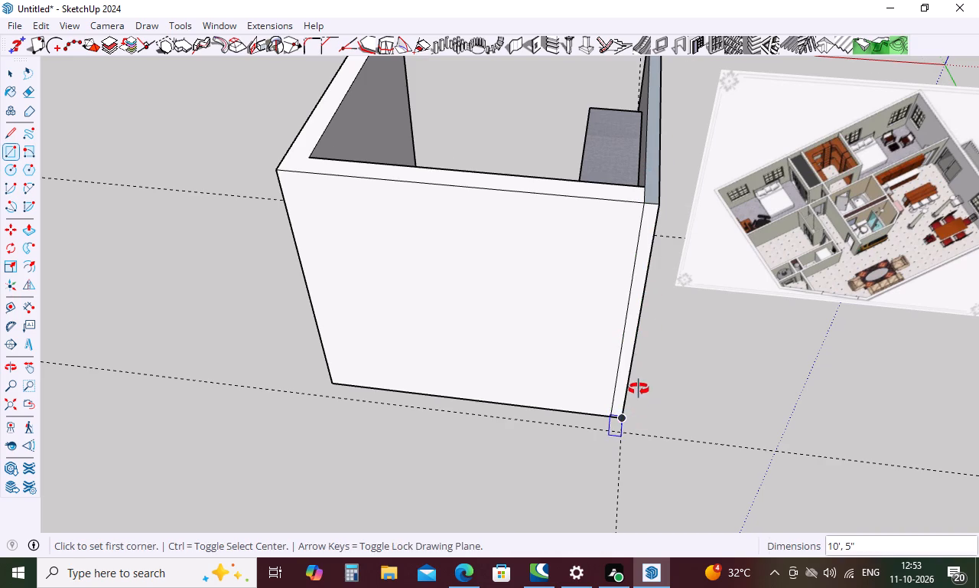
middle_drag(639, 389, 672, 264)
key(space)
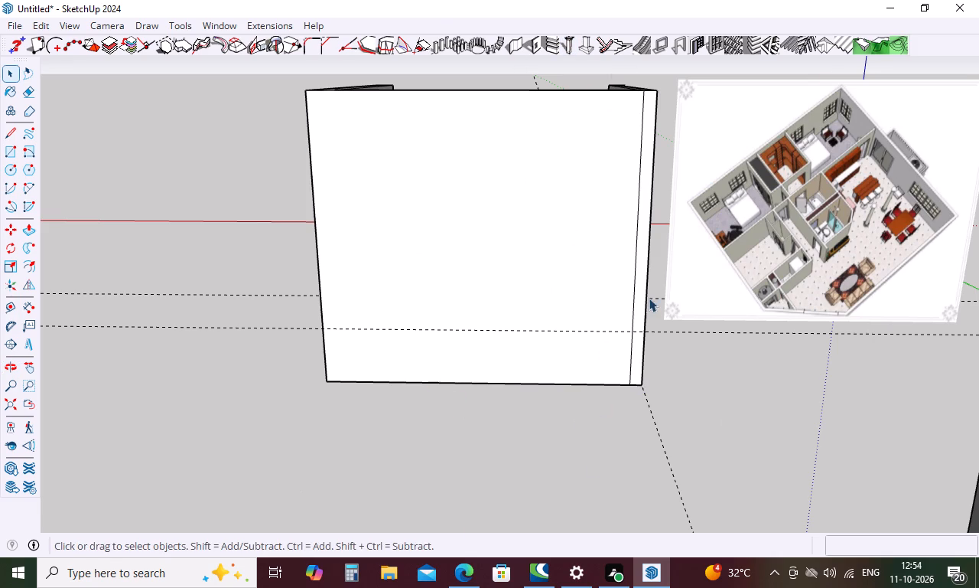
click(636, 259)
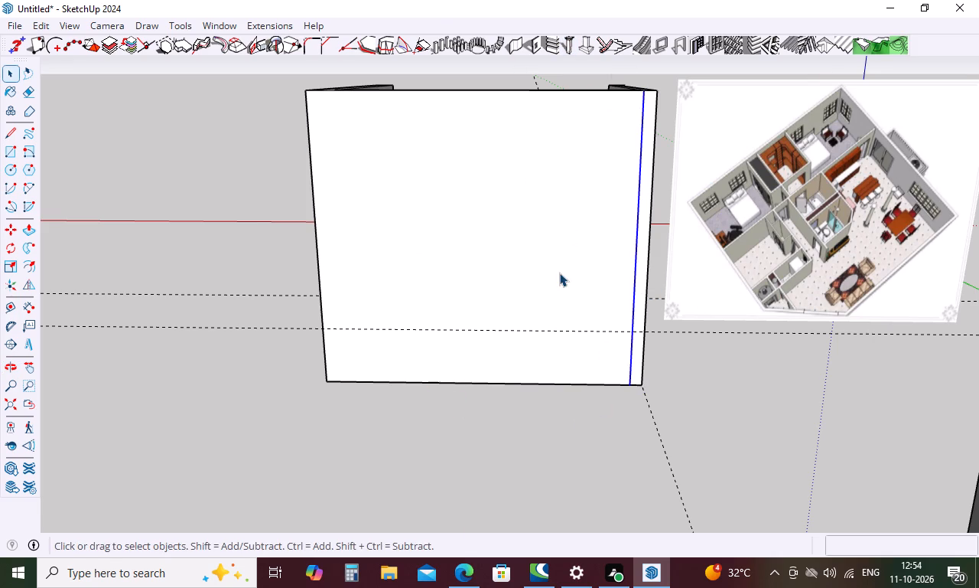
key(Delete)
scroll(491, 274, down, 5)
middle_drag(526, 288, 508, 335)
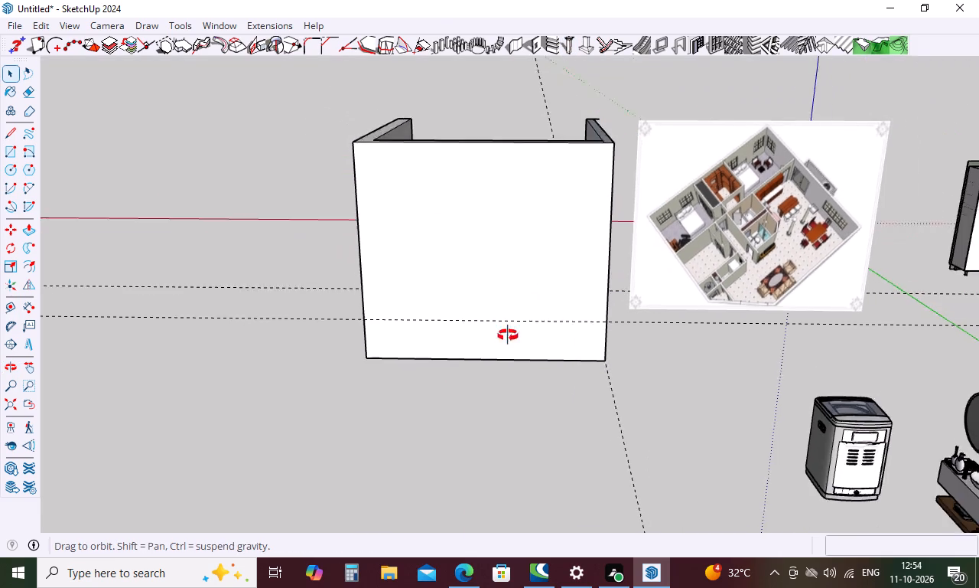
middle_drag(508, 335, 281, 559)
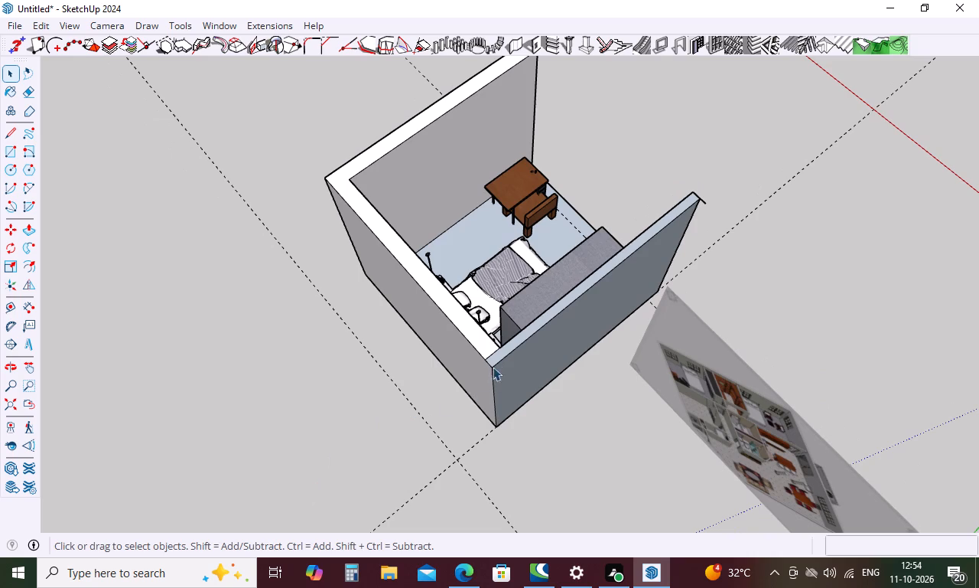
click(493, 350)
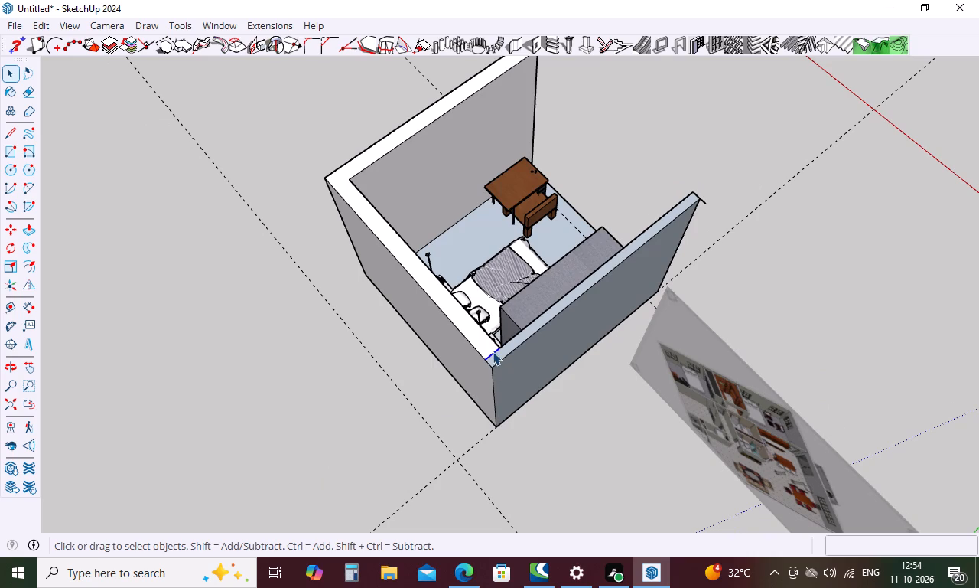
key(Delete)
Reverse the continuous wall-top face and the outer face of the side wall behind the wardrobe.
click(493, 351)
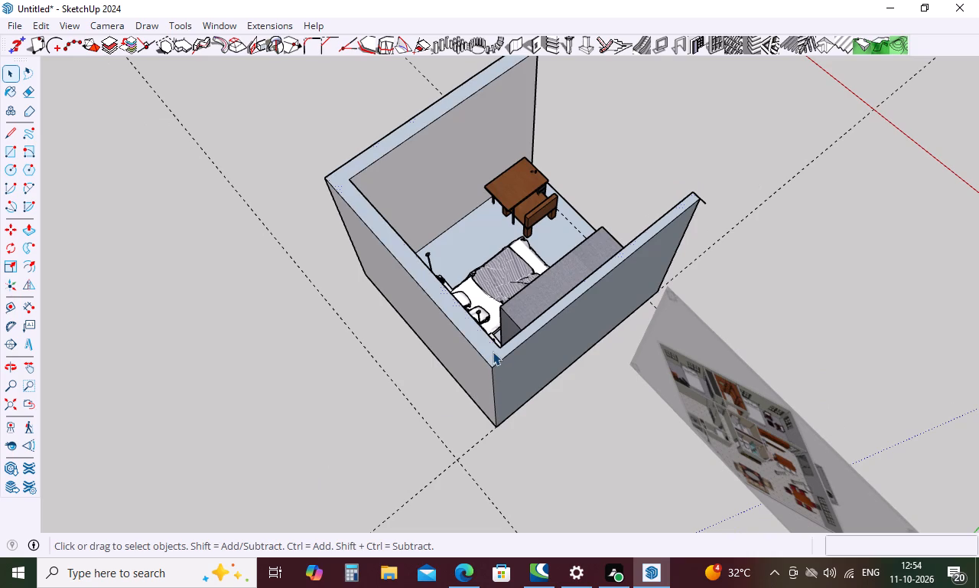
right_click(493, 351)
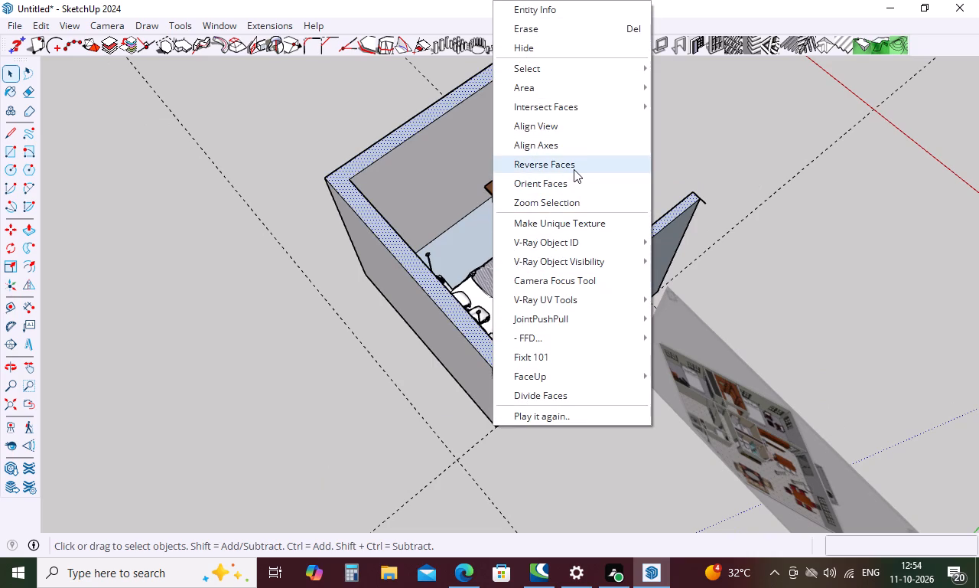
click(574, 169)
middle_drag(560, 360, 542, 203)
click(559, 269)
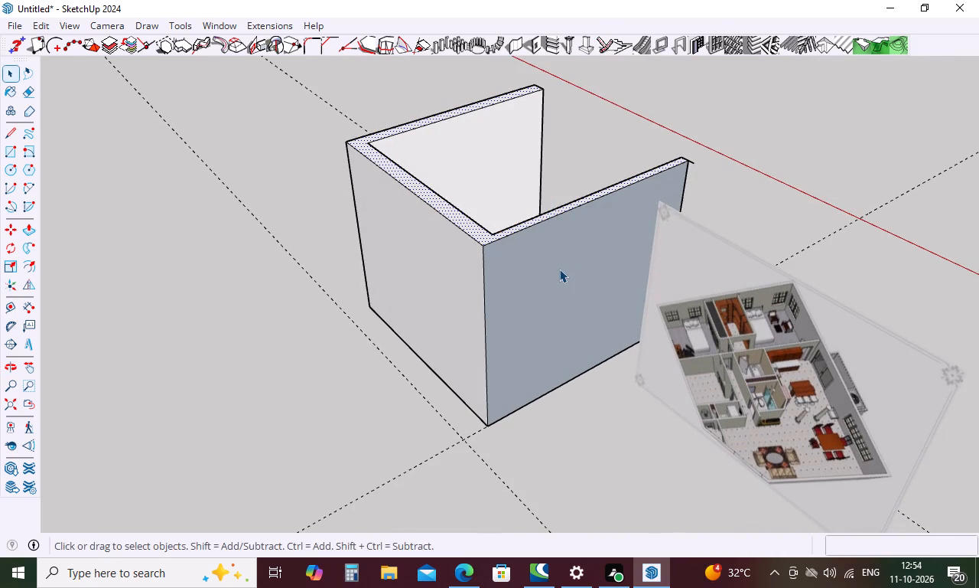
right_click(559, 269)
click(626, 167)
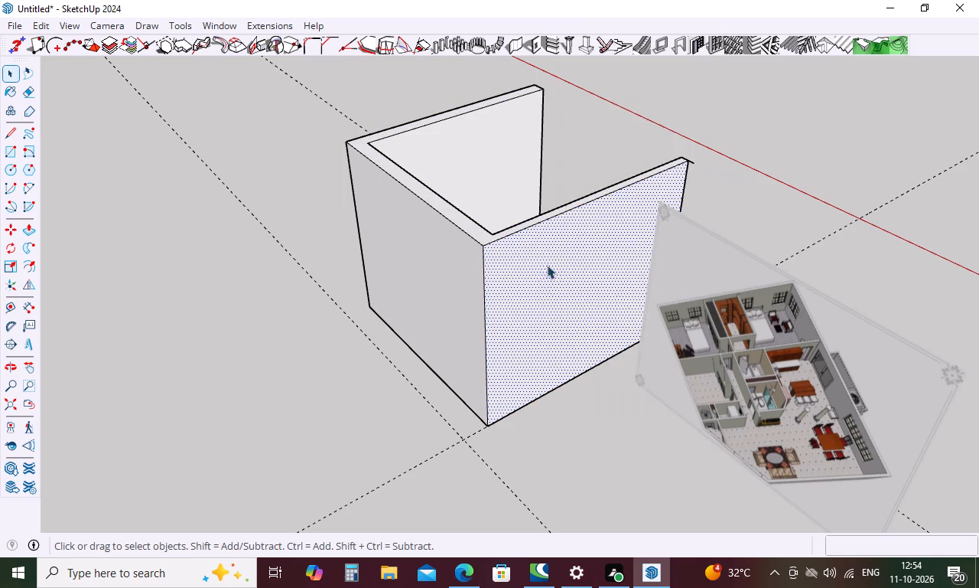
Delete the stray short edge at the top of the open end of the side wall behind the wardrobe.
middle_drag(698, 176, 681, 471)
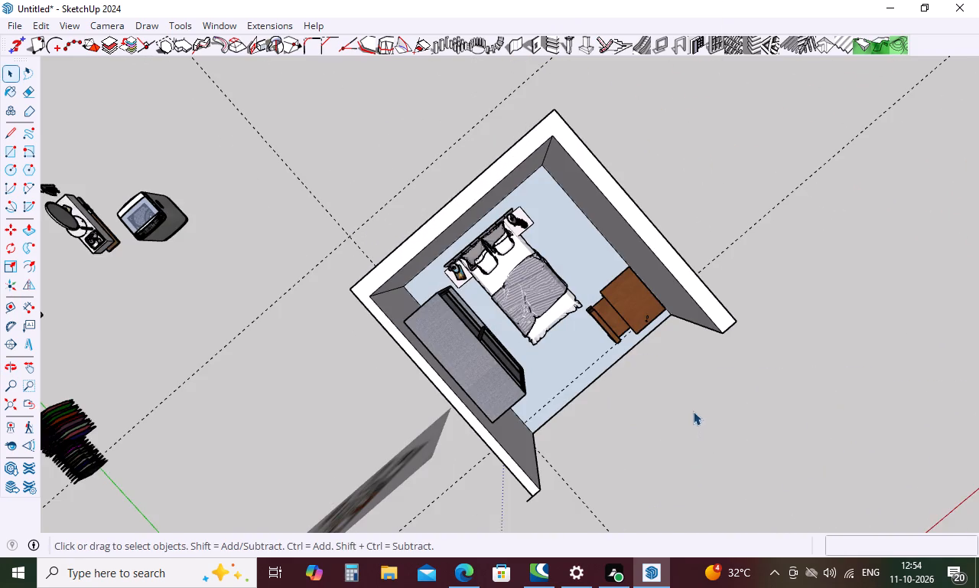
middle_drag(693, 411, 766, 237)
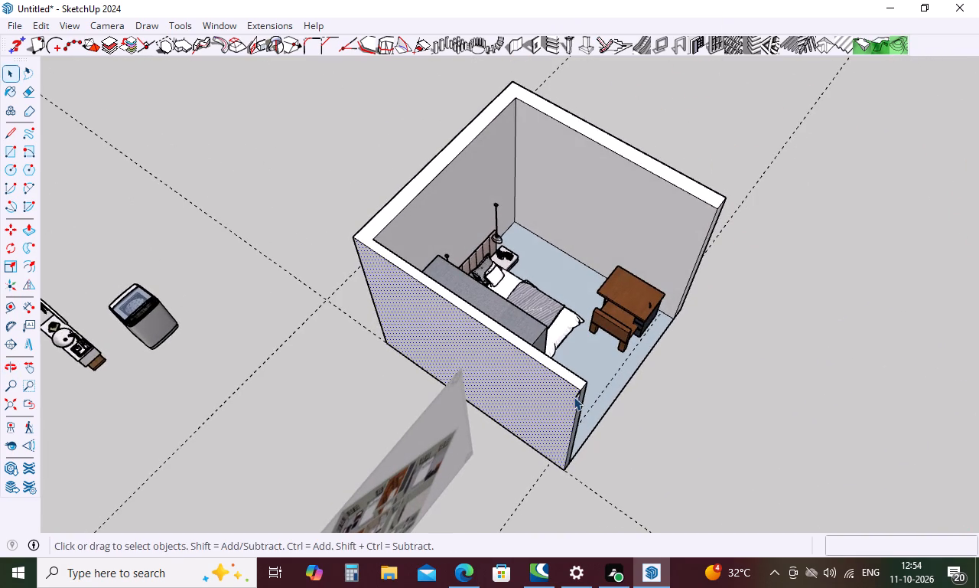
click(574, 397)
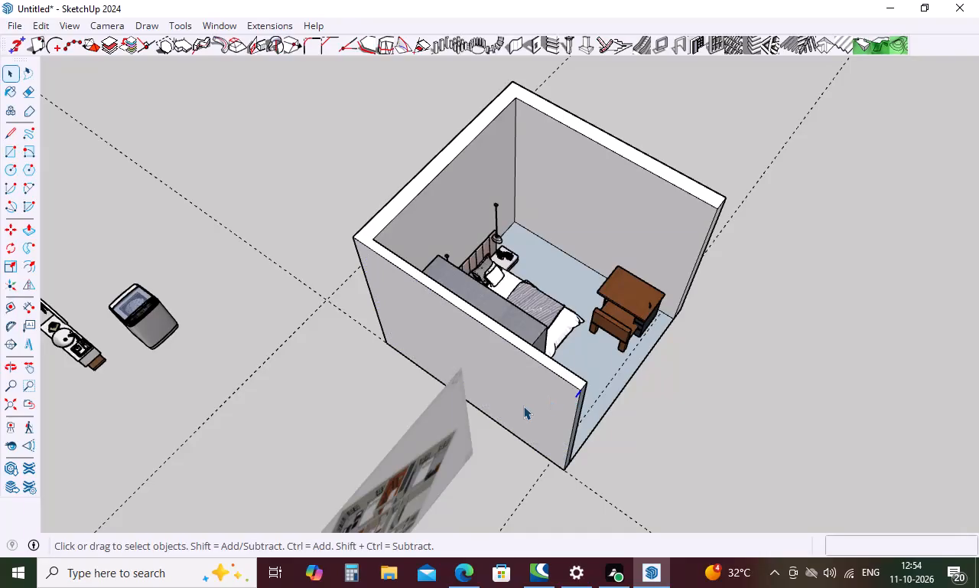
key(Delete)
Measure the thickness of the side wall behind the wardrobe at its open front end.
middle_drag(607, 335, 311, 224)
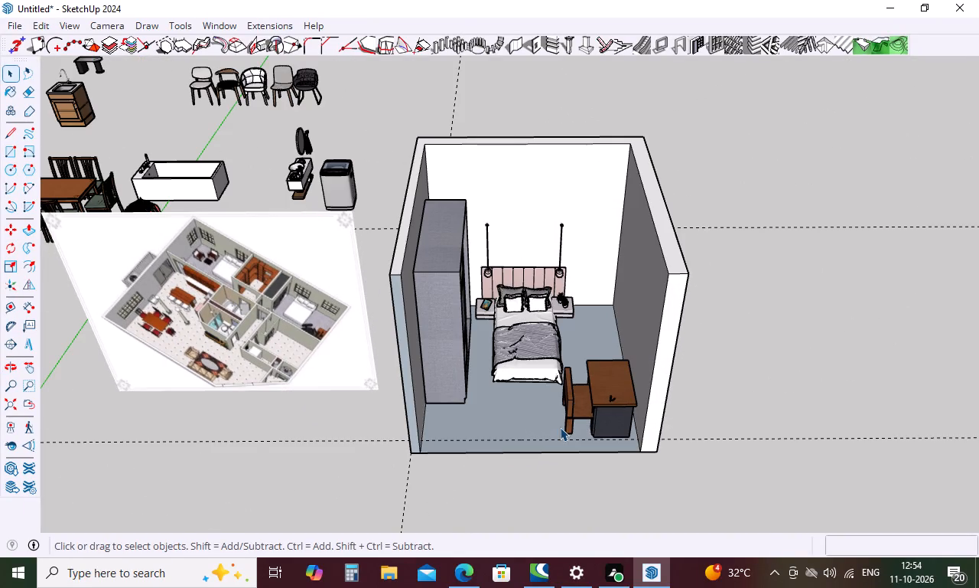
key(Escape)
key(t)
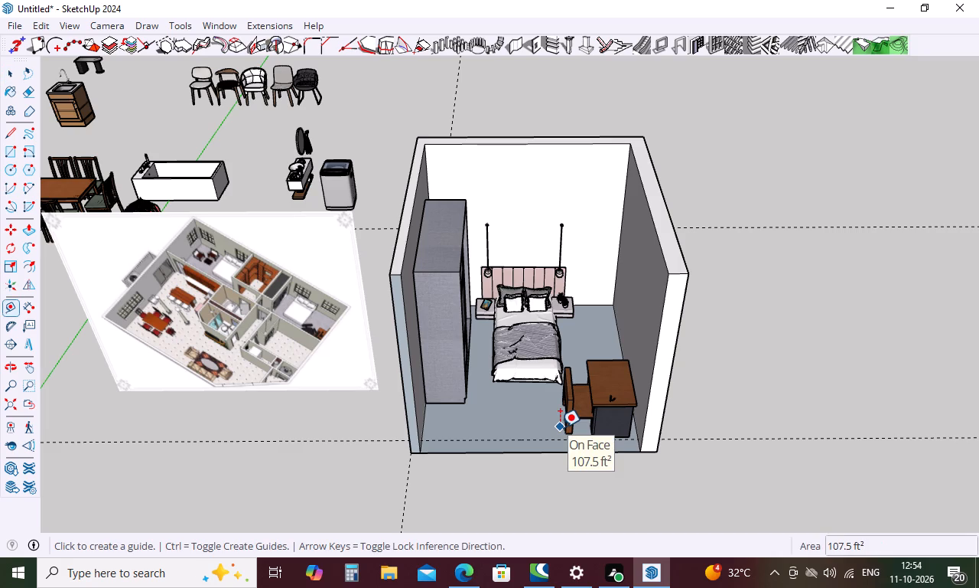
scroll(544, 450, up, 6)
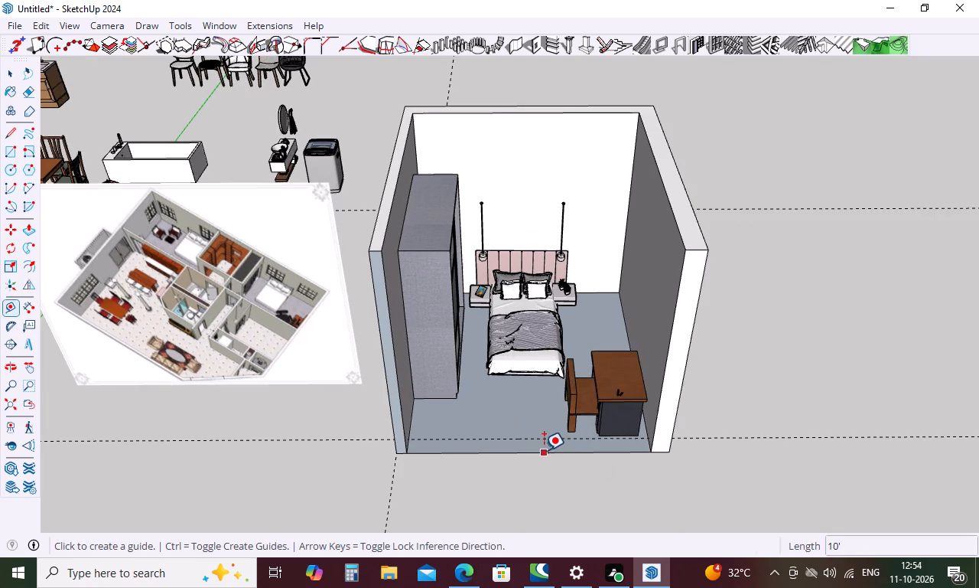
scroll(544, 450, up, 5)
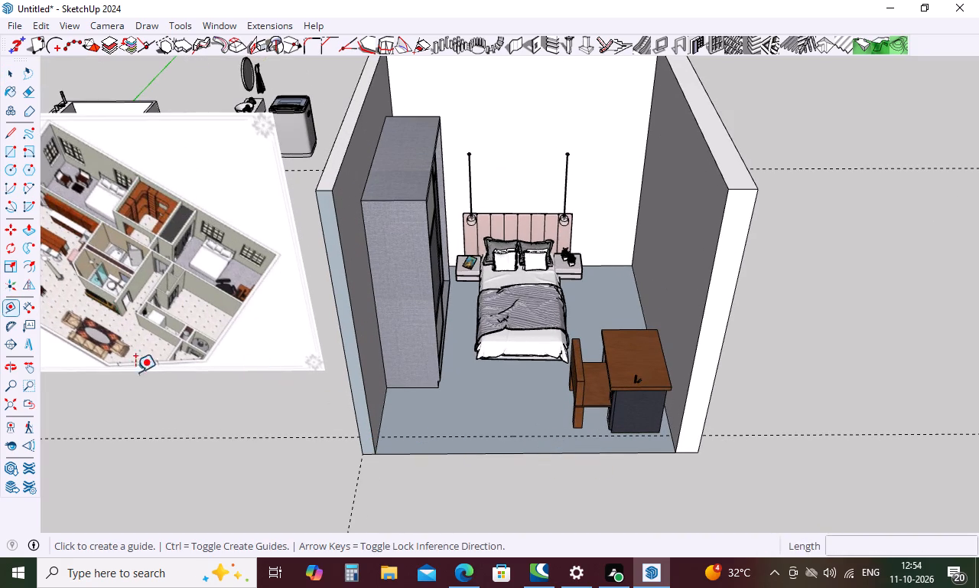
click(20, 303)
middle_drag(324, 199, 365, 157)
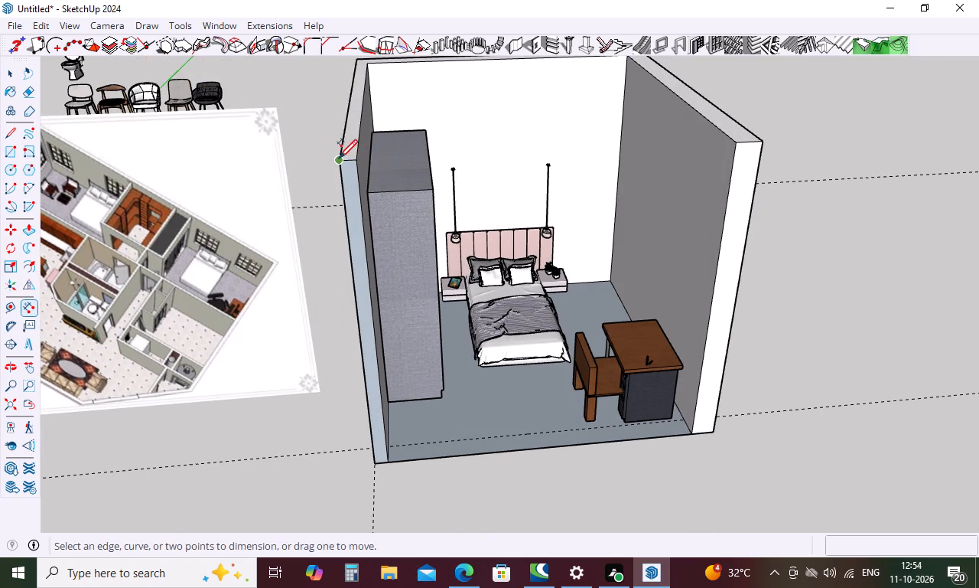
click(339, 157)
click(355, 163)
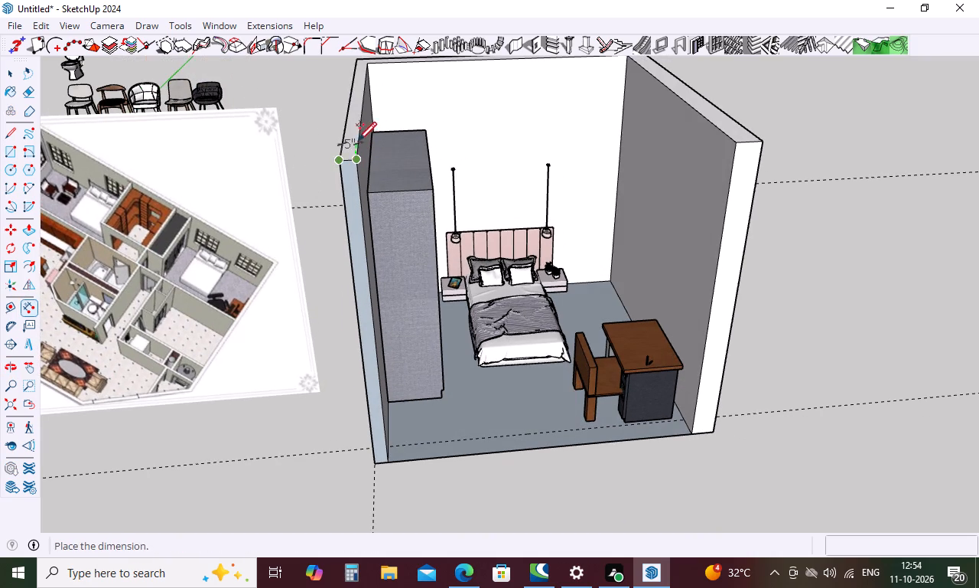
key(Escape)
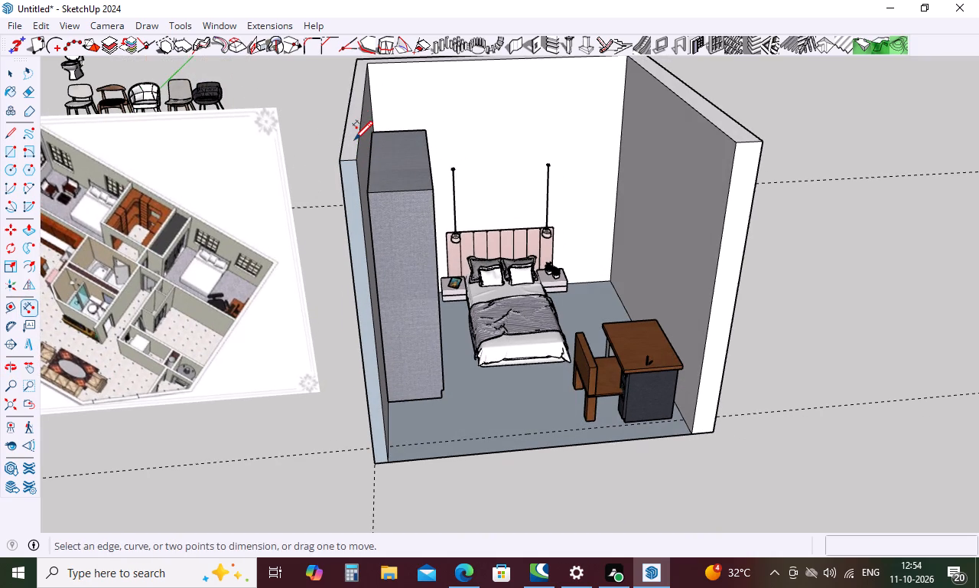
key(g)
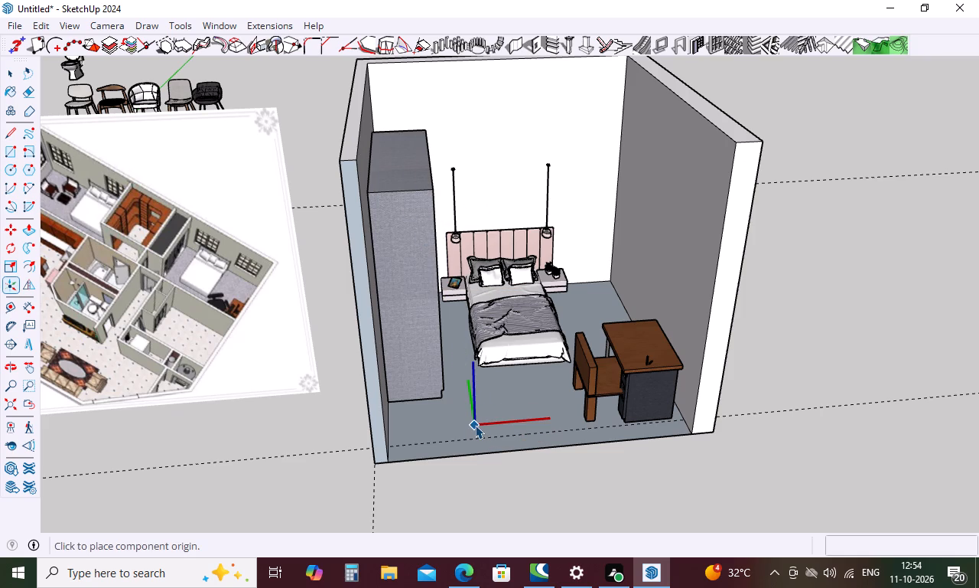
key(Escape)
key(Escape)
Place a guide line 5" inward from the floor's open front edge, parallel to that edge.
key(t)
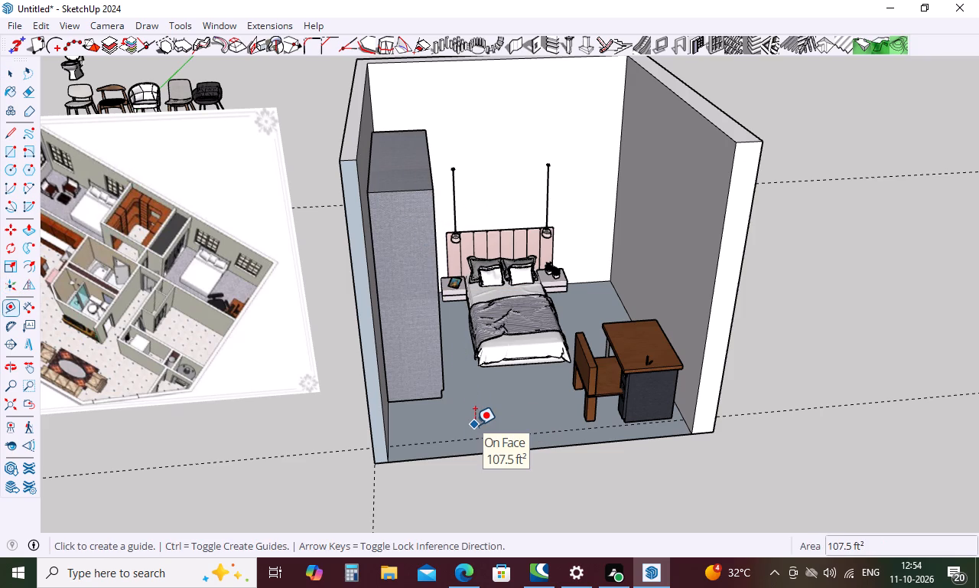
click(468, 455)
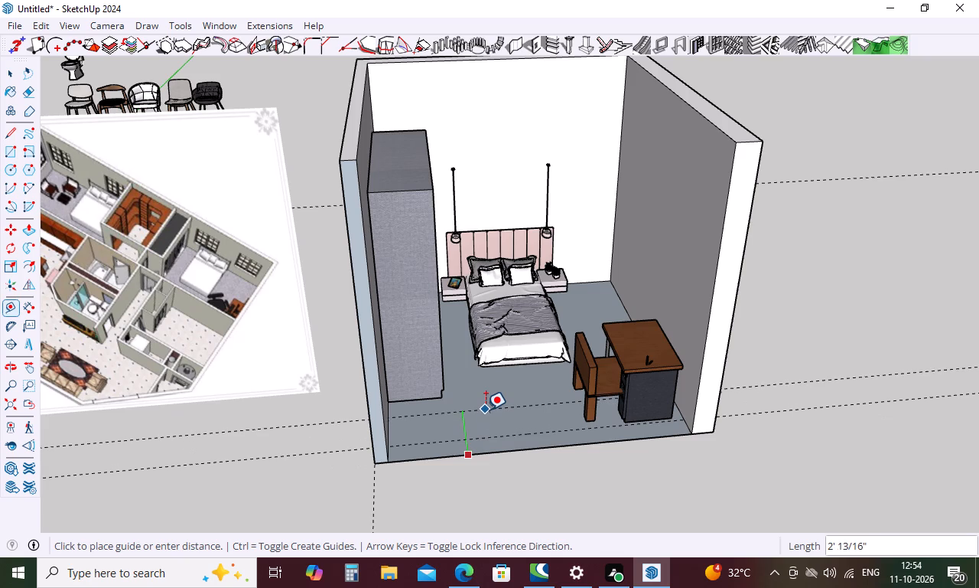
key(5)
key(Return)
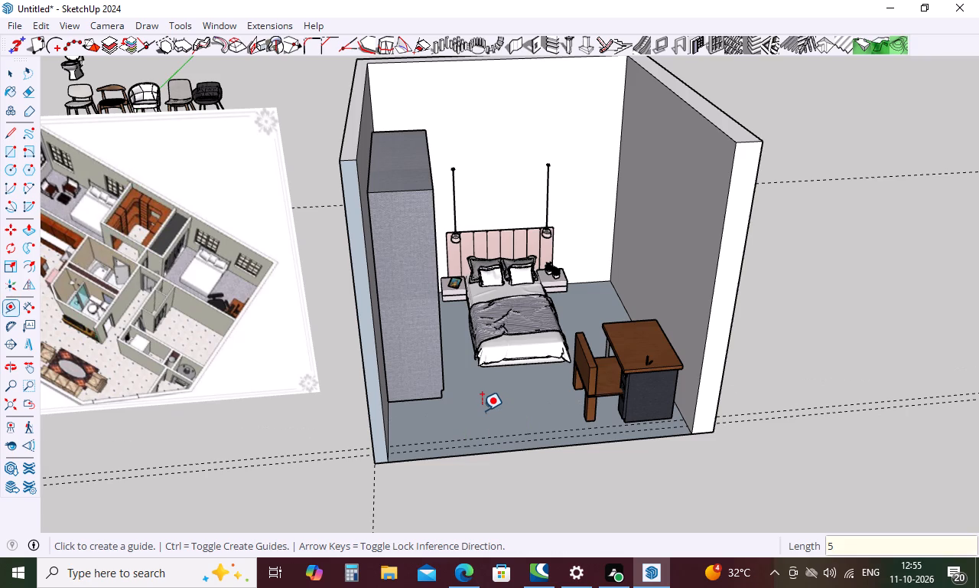
key(Escape)
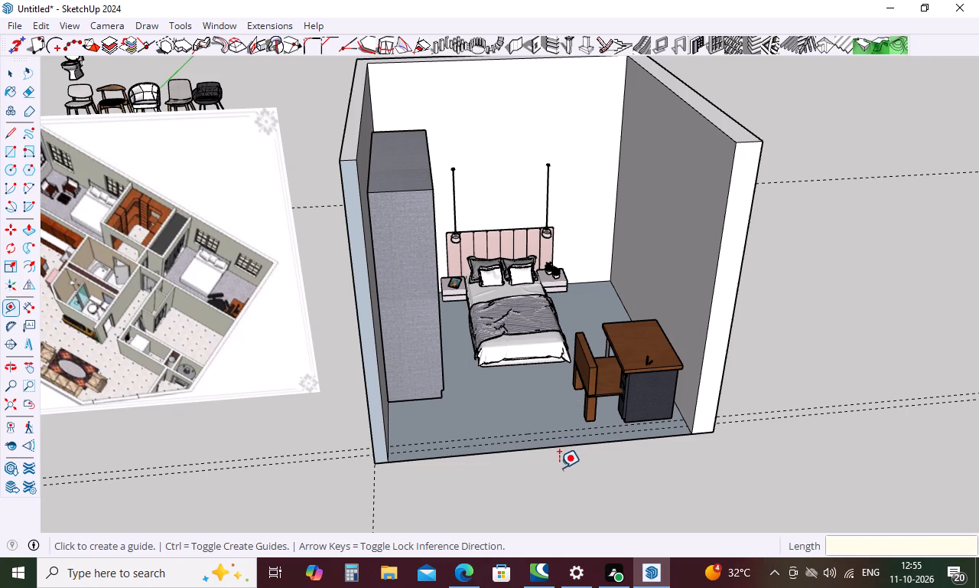
key(Escape)
Draw a 5" by 10' rectangle on the floor along the open front edge, between the two side walls.
key(r)
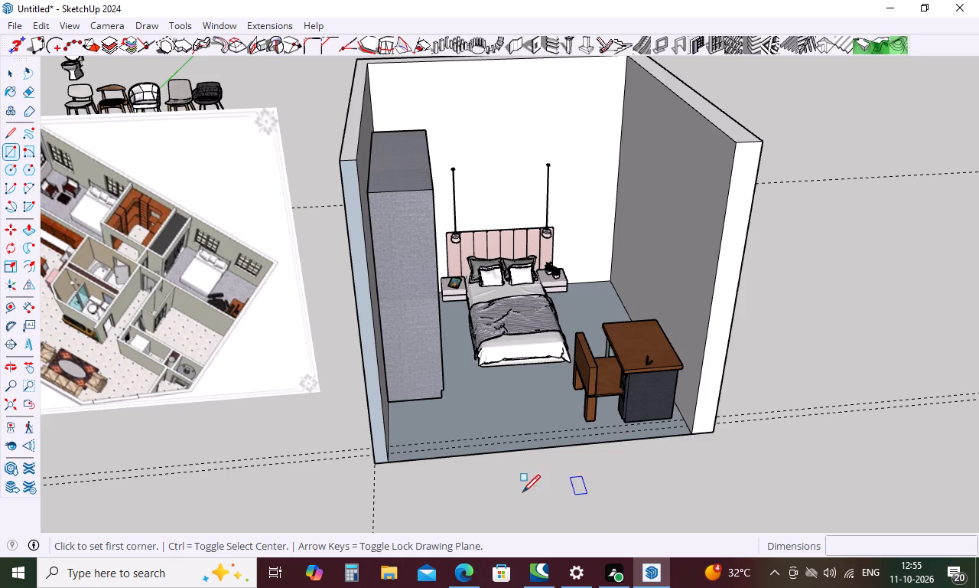
scroll(405, 462, up, 7)
click(386, 462)
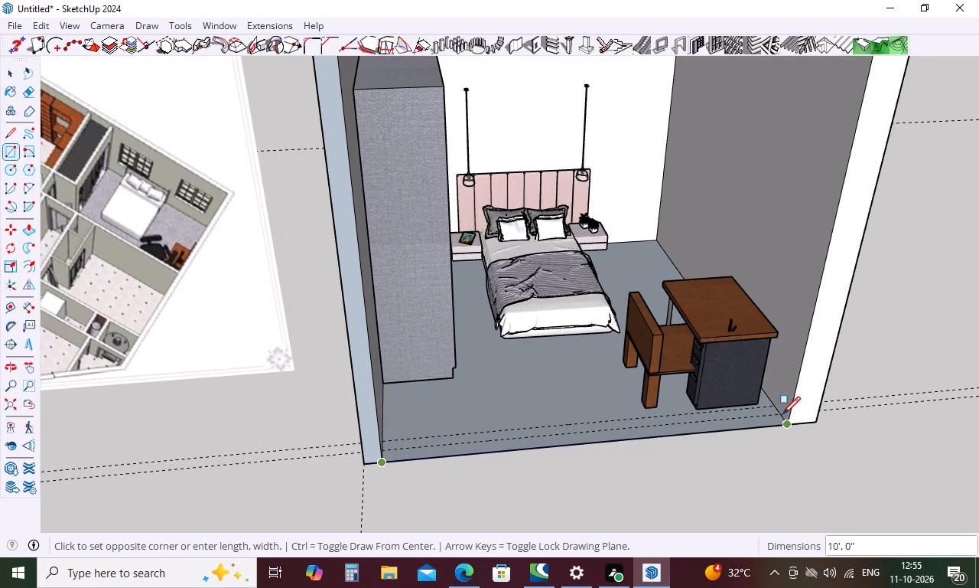
scroll(782, 414, up, 19)
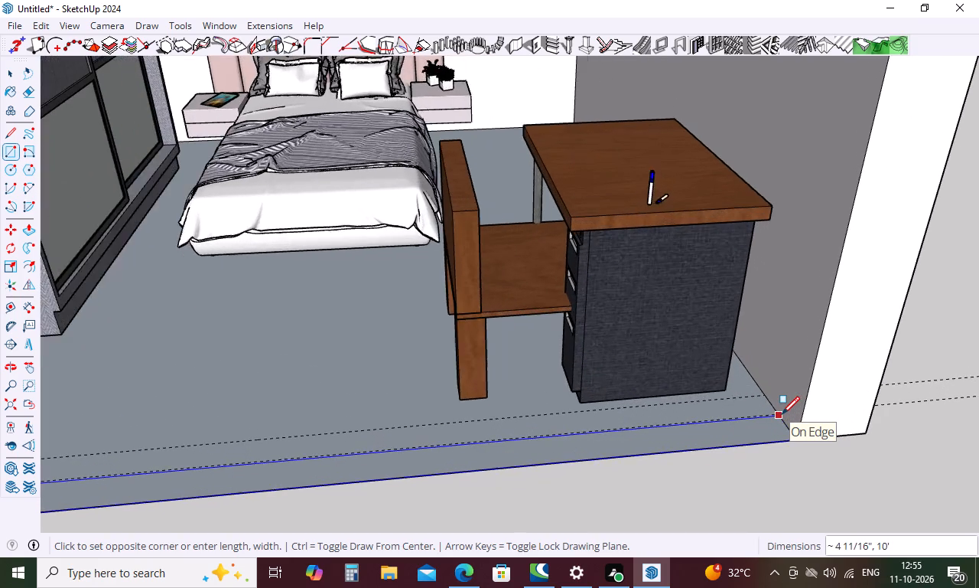
scroll(782, 414, up, 15)
click(769, 413)
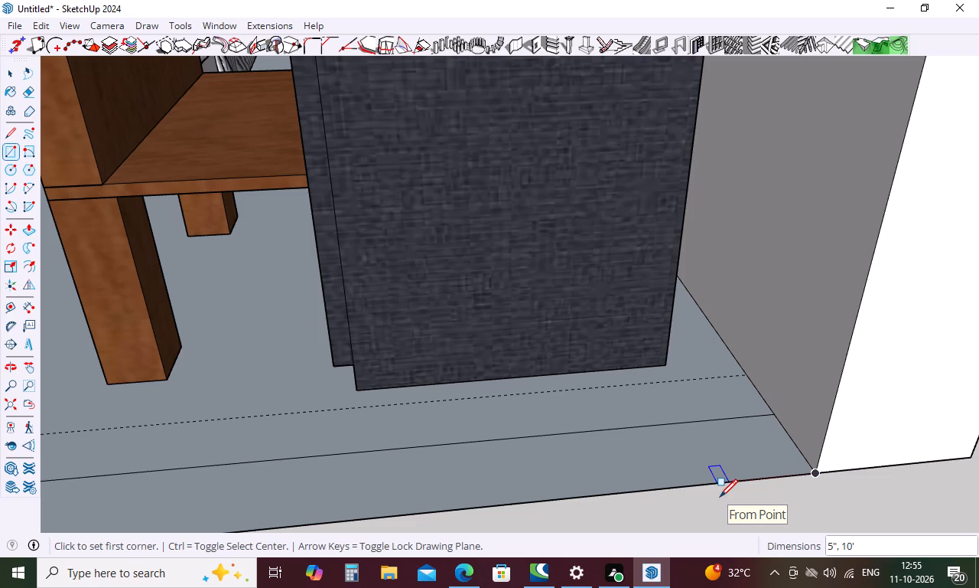
Push/Pull the front floor strip up 10' to the top of the side walls to form the front wall.
scroll(724, 492, down, 5)
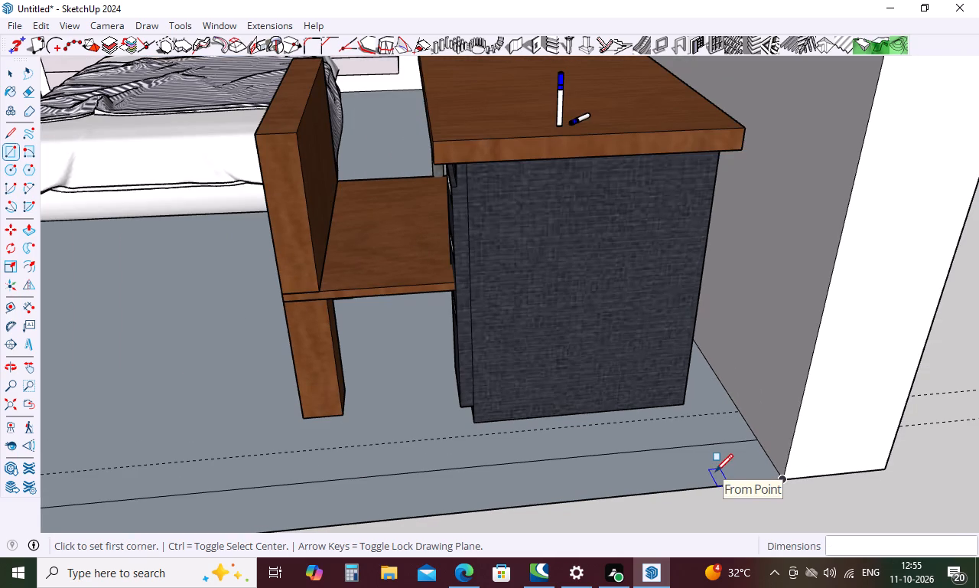
scroll(689, 382, down, 11)
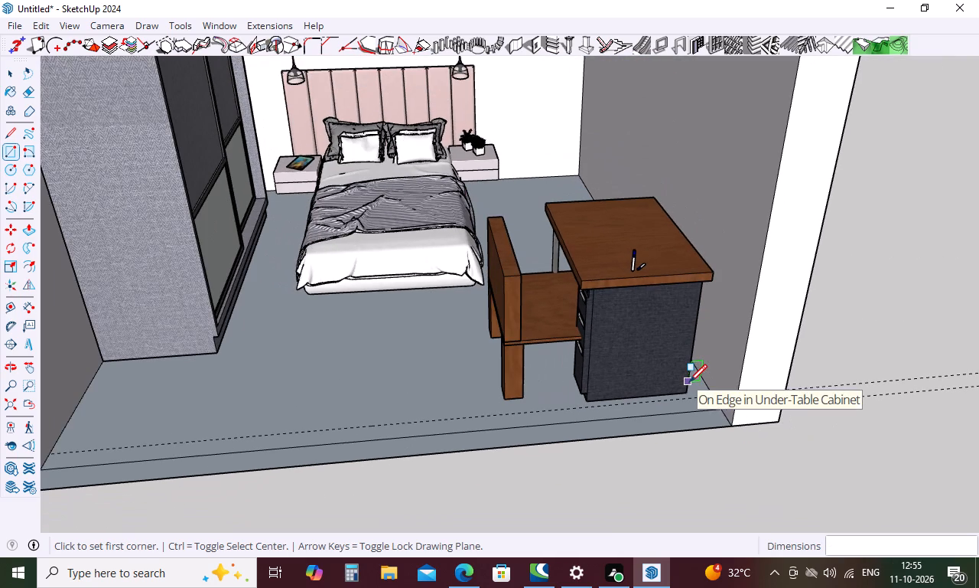
scroll(689, 382, down, 5)
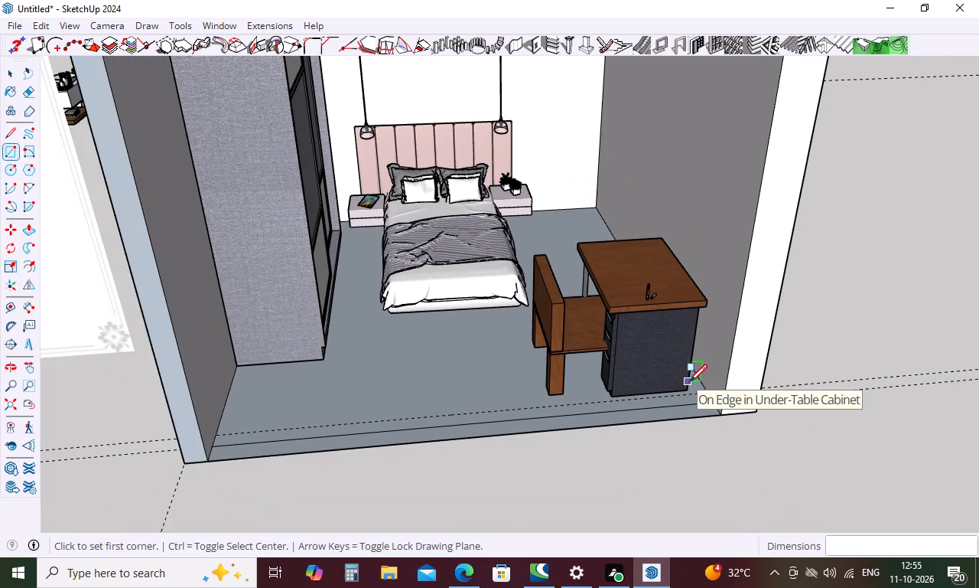
scroll(636, 425, down, 4)
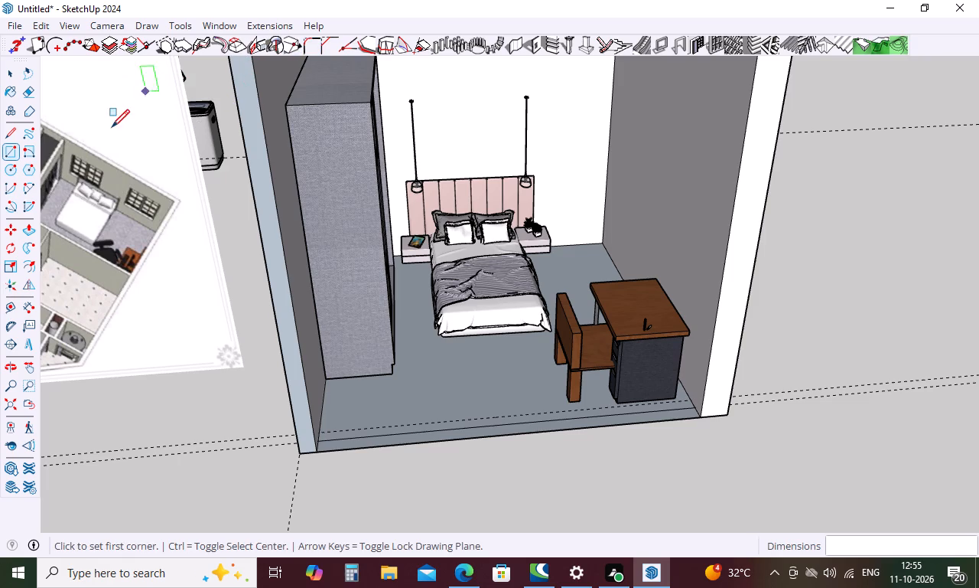
key(p)
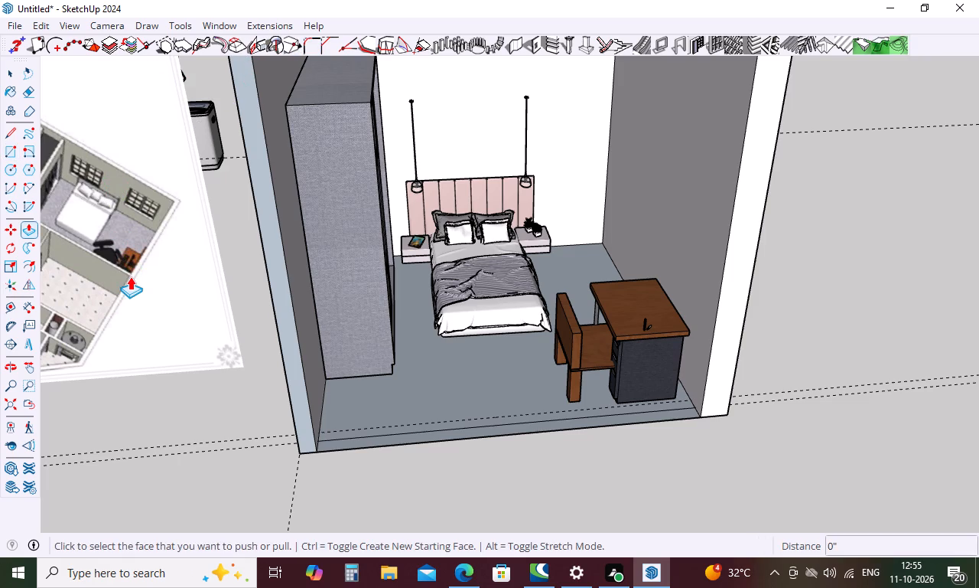
click(350, 444)
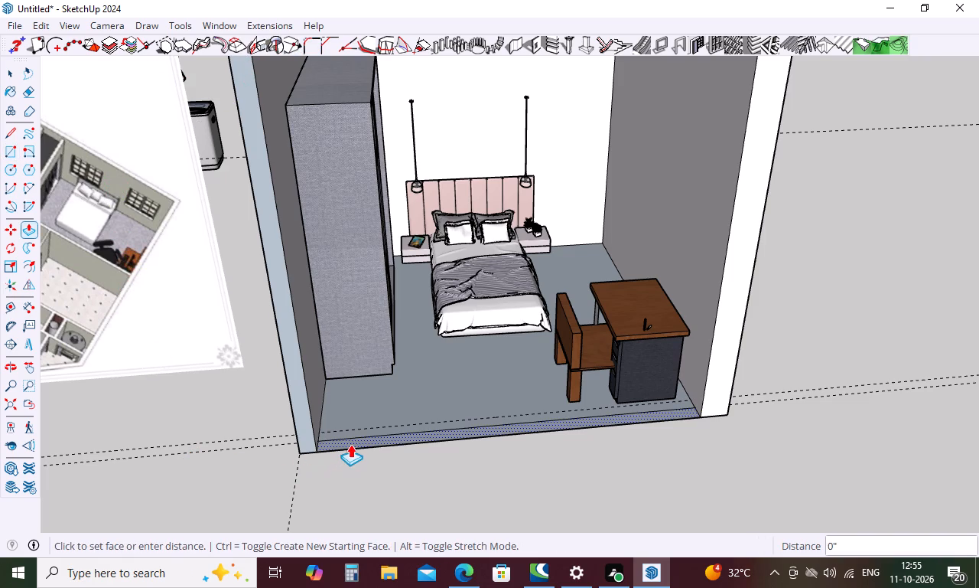
scroll(360, 412, down, 3)
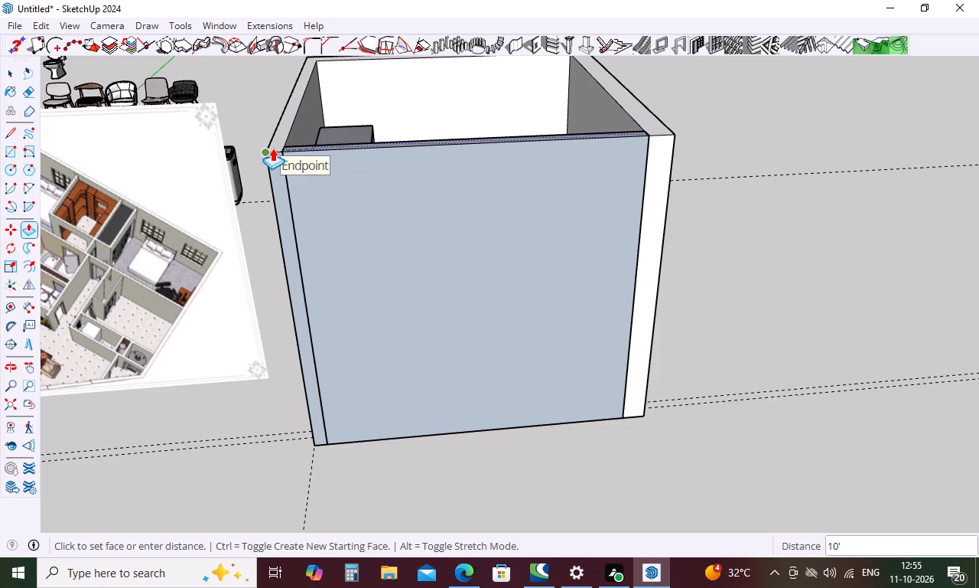
click(272, 148)
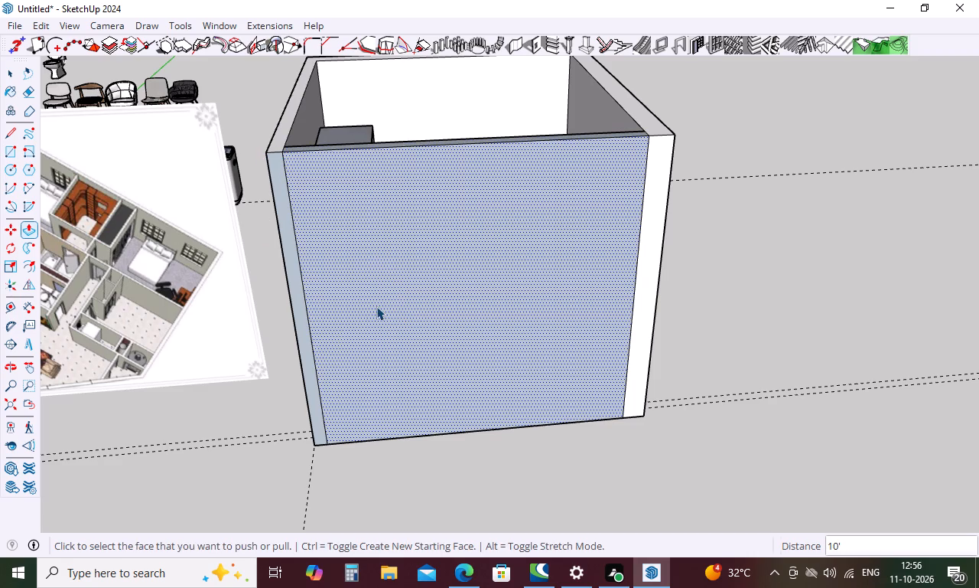
key(space)
key(Escape)
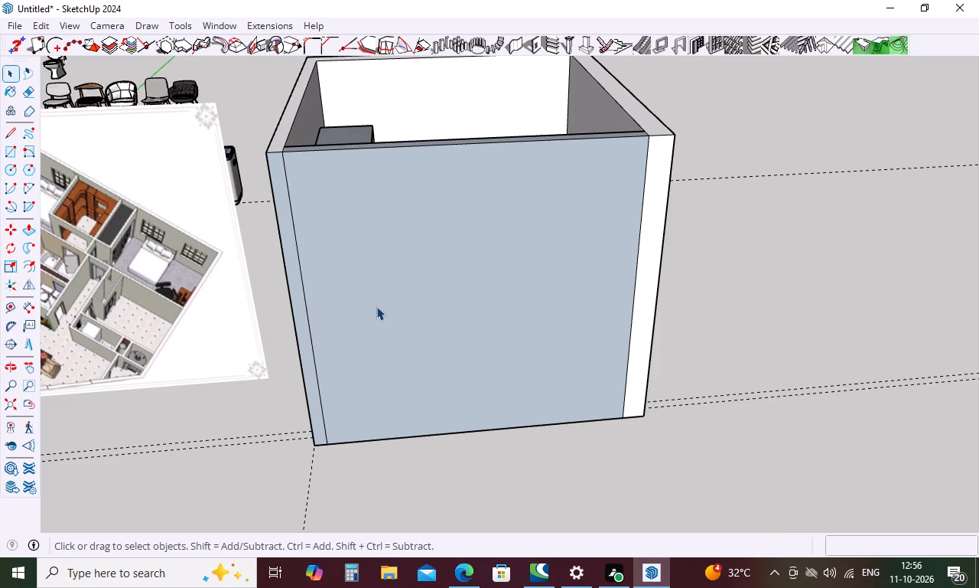
Erase the vertical outer seams and the short wall-top seams where the front wall meets both side walls.
key(e)
middle_drag(376, 306, 376, 420)
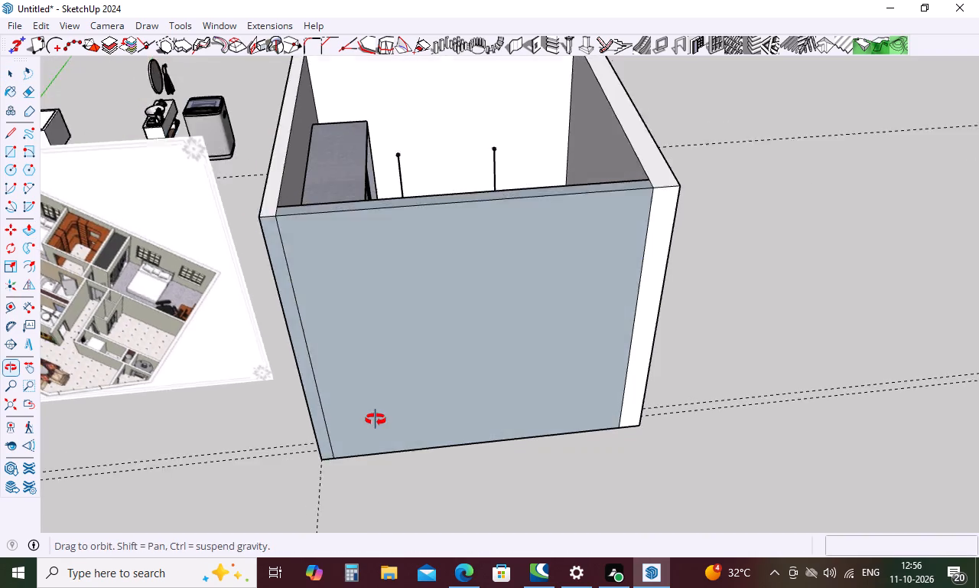
middle_drag(376, 420, 376, 429)
scroll(272, 286, up, 13)
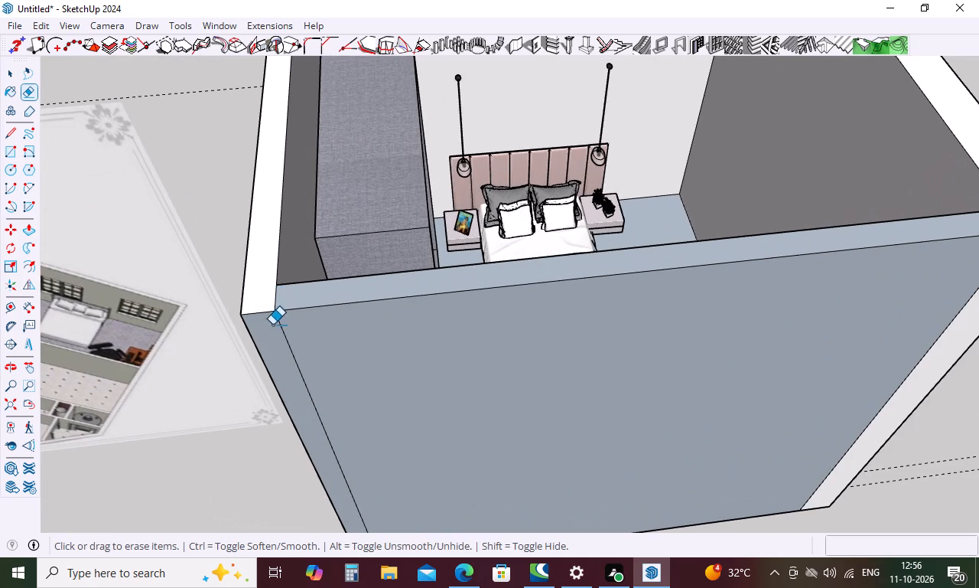
click(278, 321)
click(274, 305)
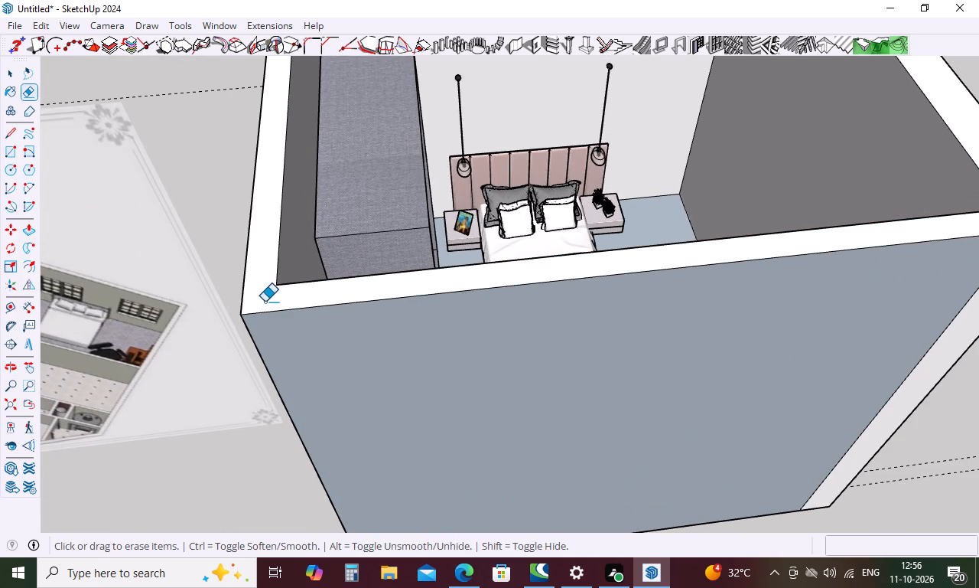
scroll(260, 305, down, 11)
click(753, 249)
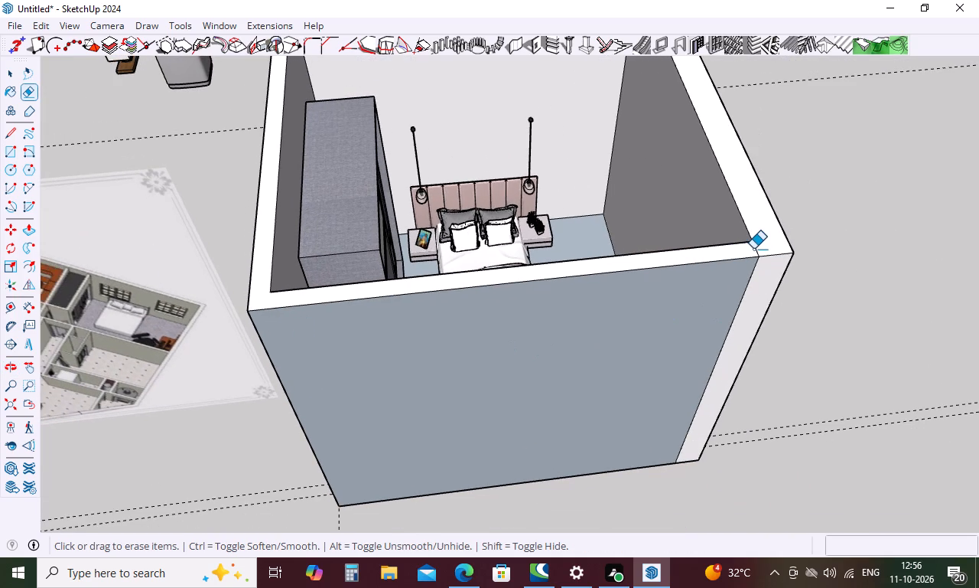
drag(760, 275, 747, 273)
Reverse the outer face of the front wall.
scroll(630, 291, down, 7)
middle_drag(617, 345, 604, 297)
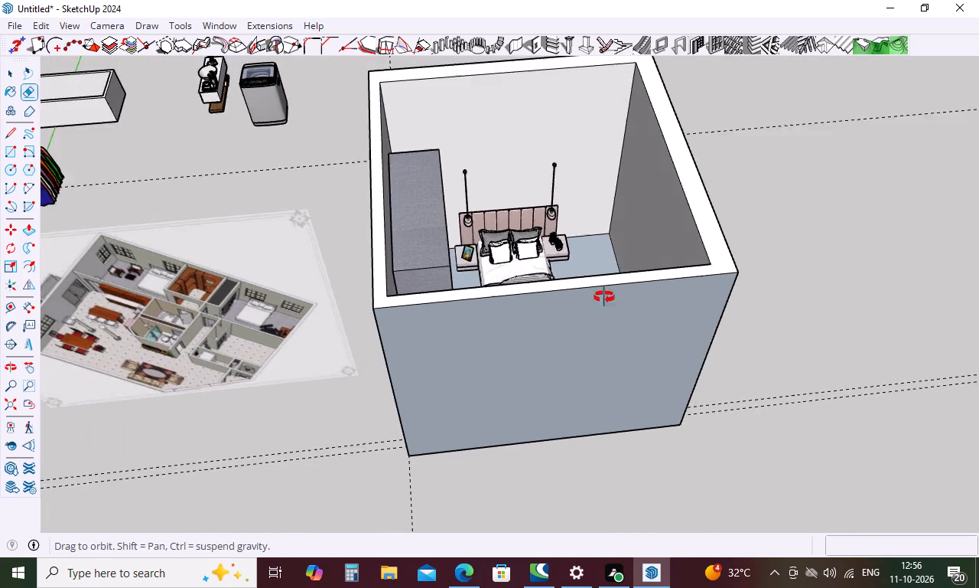
middle_drag(604, 297, 602, 201)
key(space)
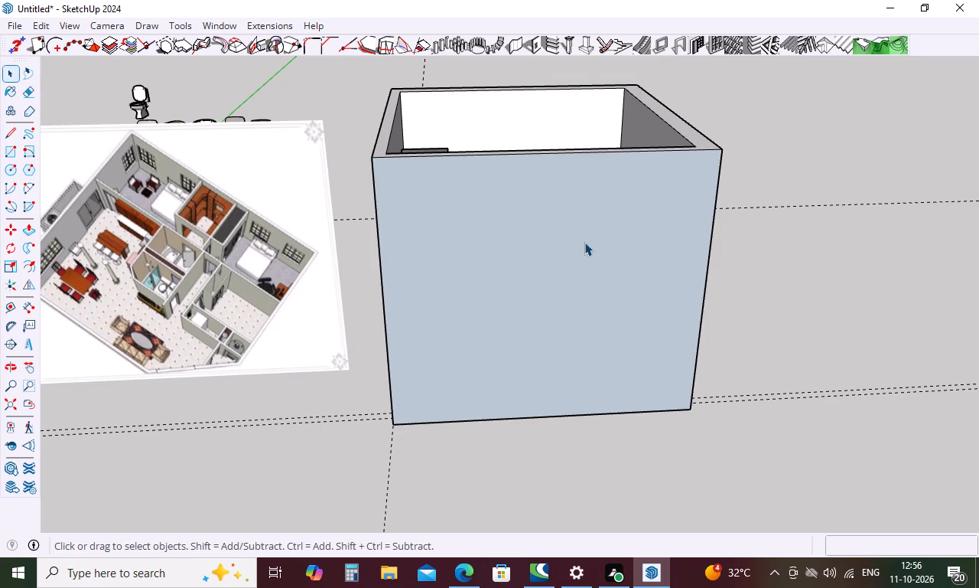
right_click(584, 243)
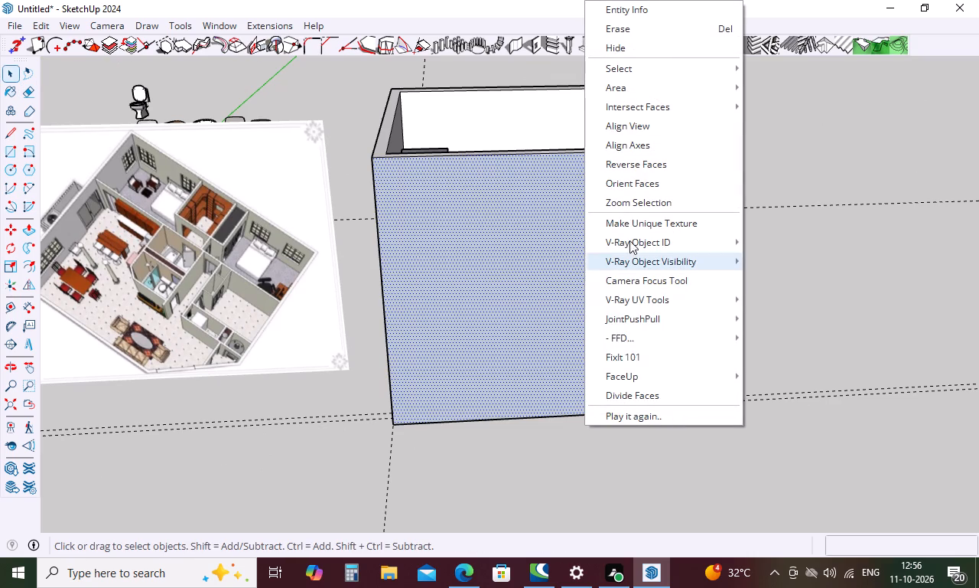
click(637, 162)
middle_drag(743, 206, 725, 335)
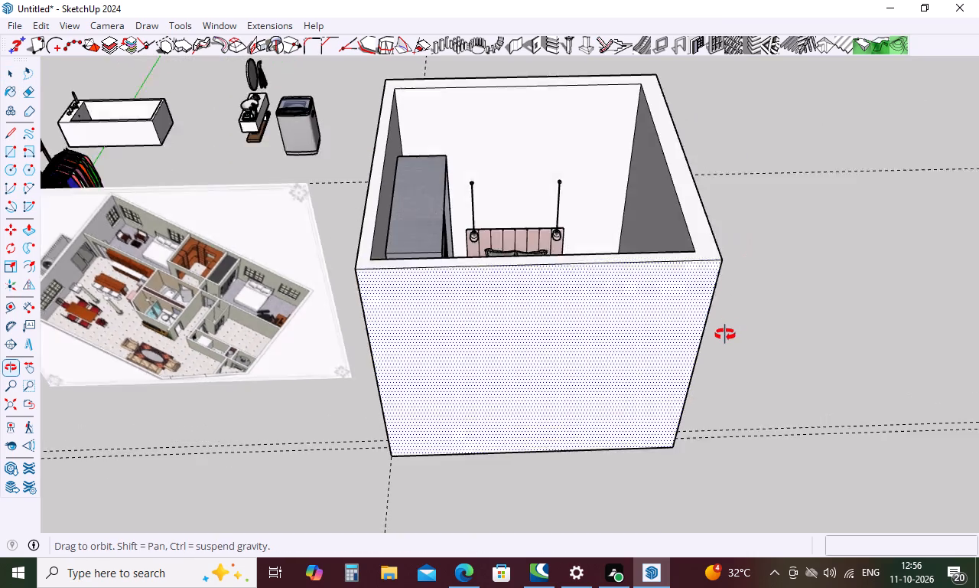
middle_drag(725, 335, 750, 227)
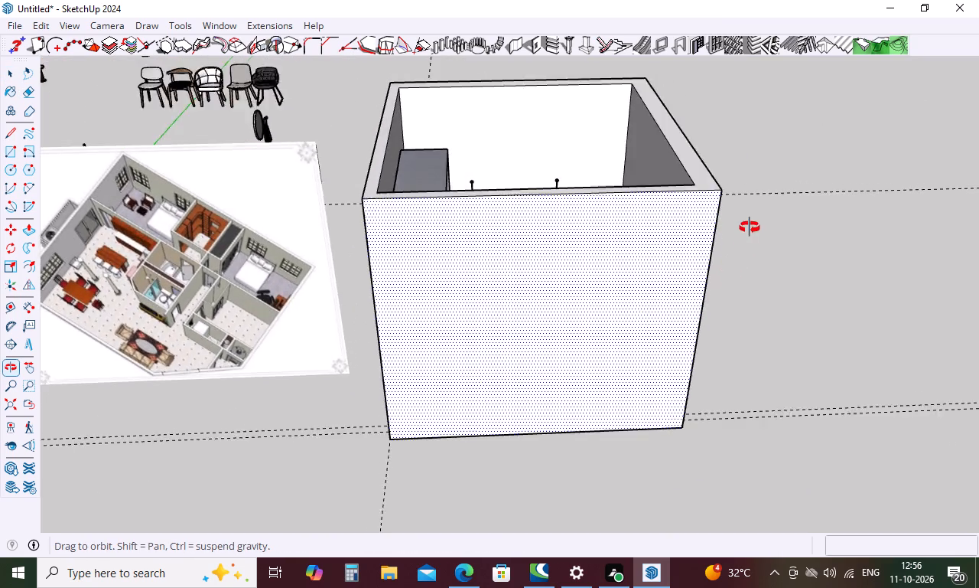
Delete all the construction guides in the model.
middle_drag(750, 227, 342, 403)
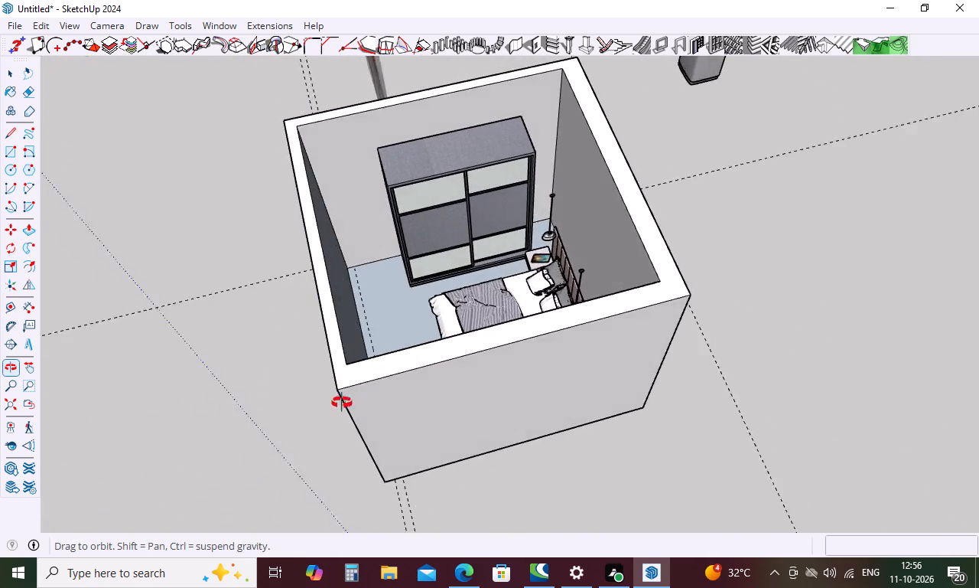
middle_drag(342, 403, 389, 397)
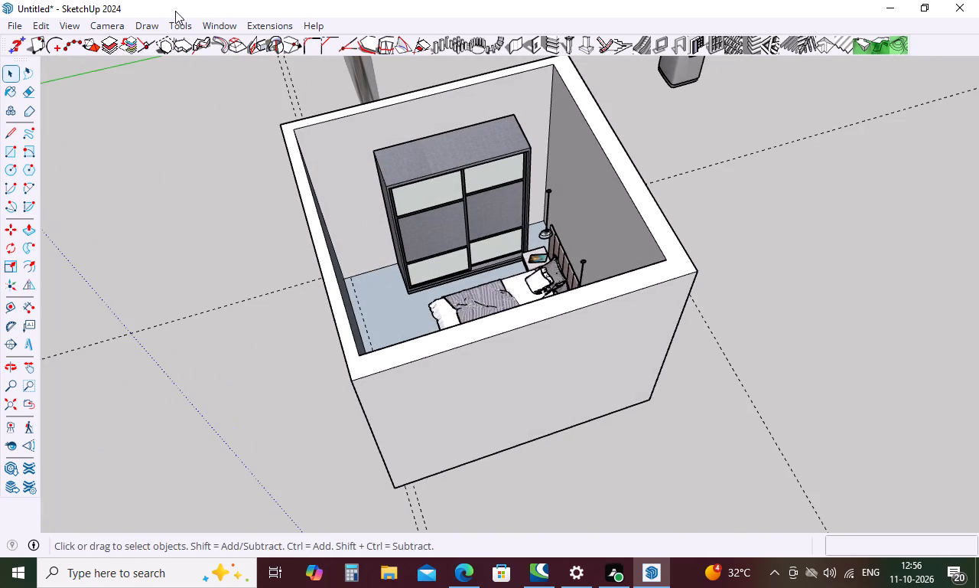
click(262, 23)
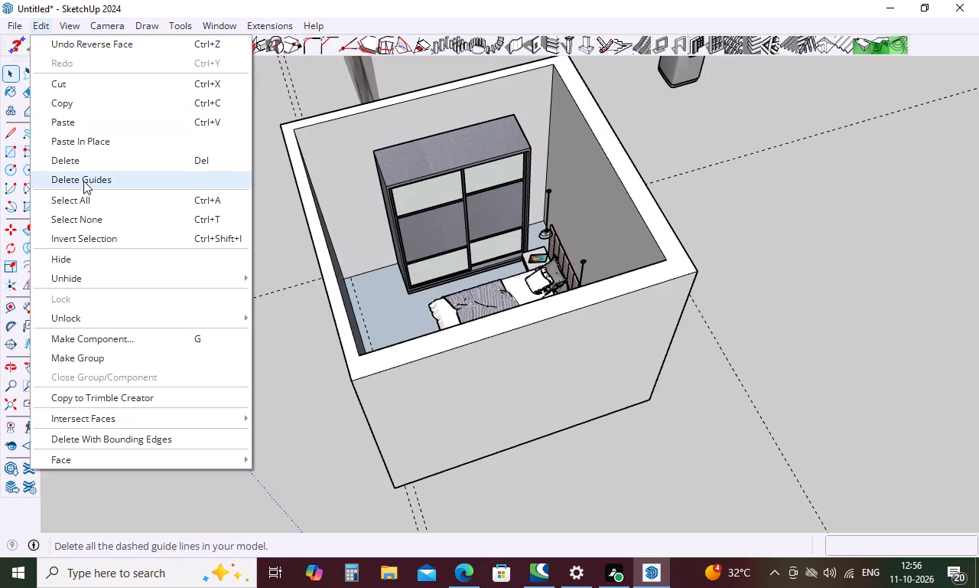
click(86, 185)
Examine the enclosed bedroom's front wall and interior against the floor plan image.
middle_drag(301, 301, 628, 313)
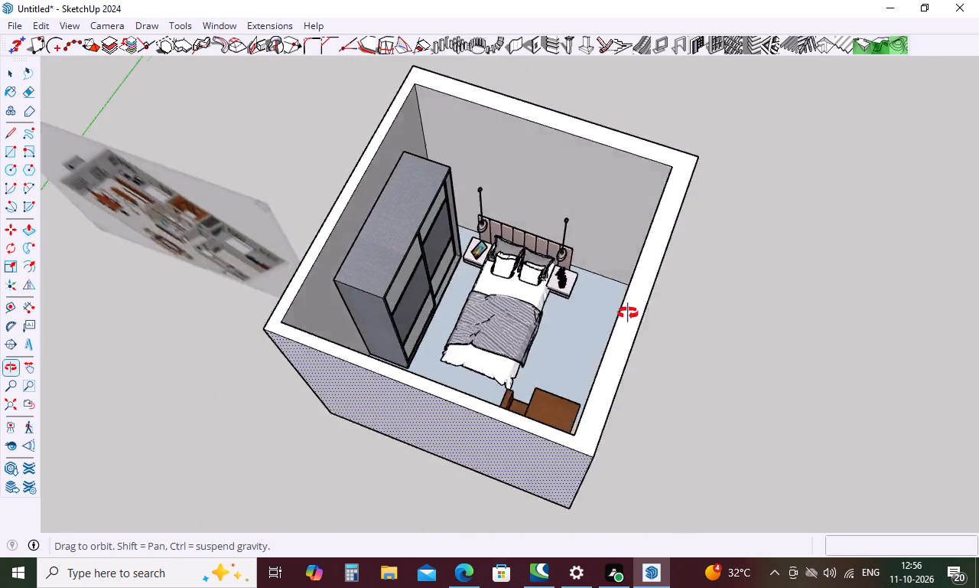
middle_drag(628, 313, 699, 126)
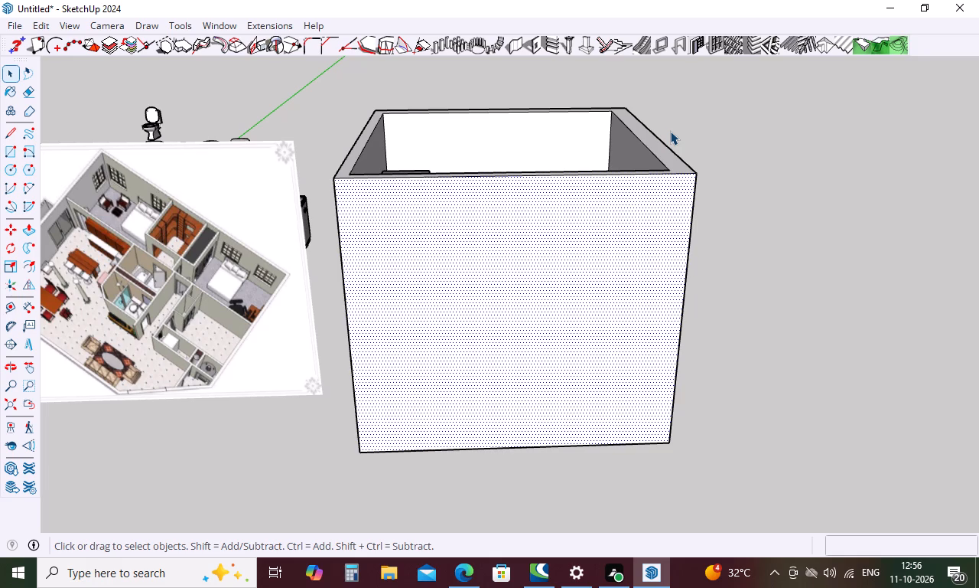
click(760, 152)
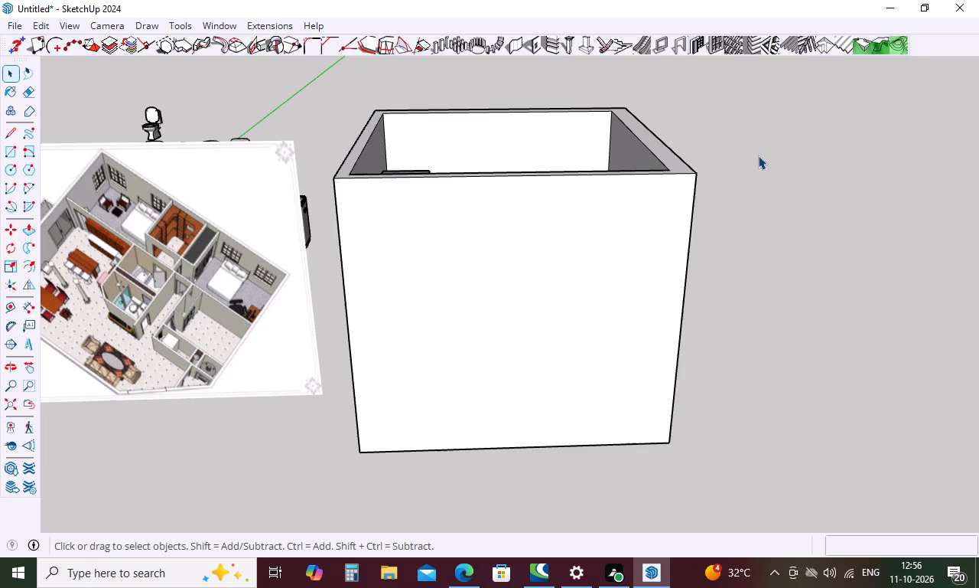
middle_drag(666, 227, 701, 101)
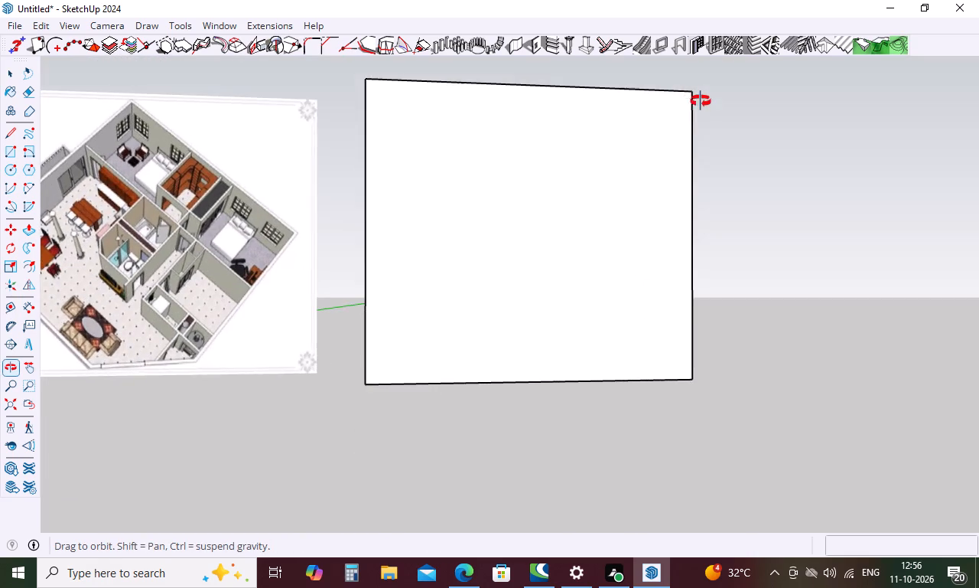
middle_drag(701, 101, 677, 206)
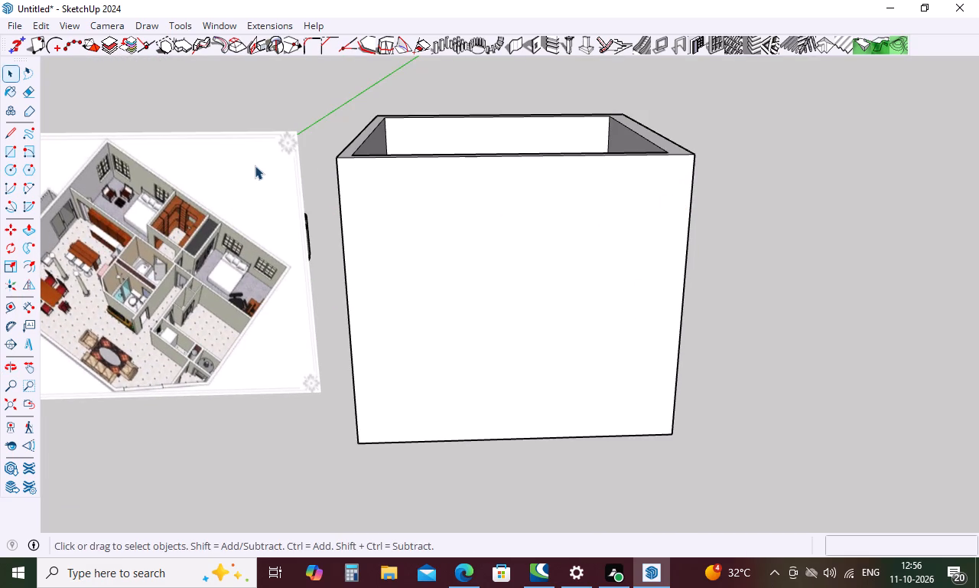
middle_drag(436, 136, 321, 523)
scroll(436, 136, down, 1)
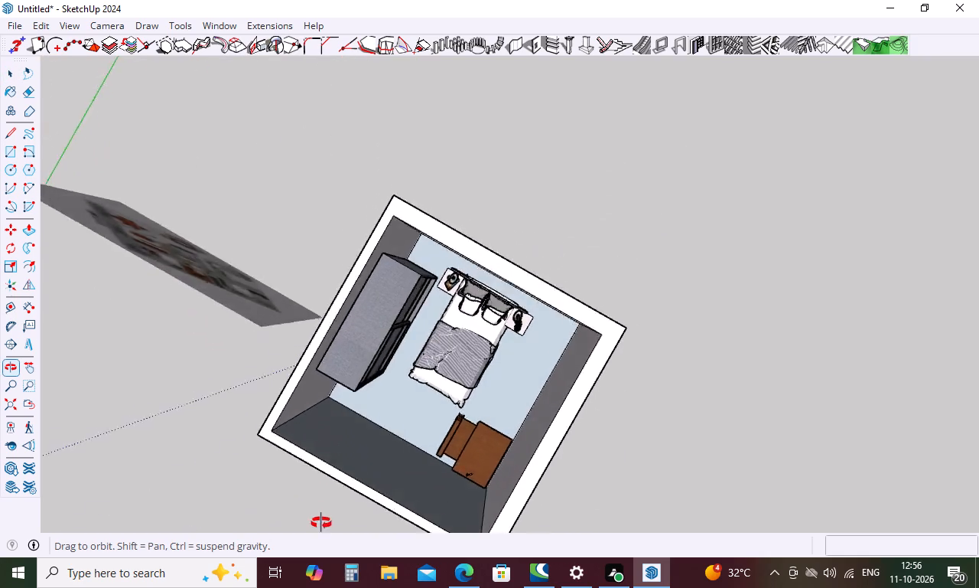
middle_drag(321, 523, 154, 363)
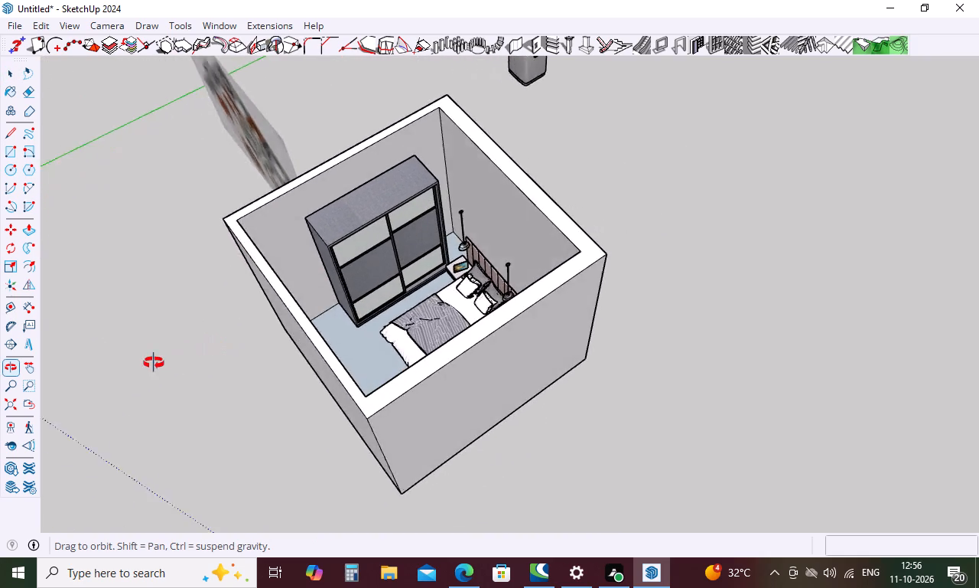
middle_drag(154, 363, 140, 368)
Move the wardrobe about 6 3/8" along its wall toward the headboard wall.
click(373, 269)
middle_drag(369, 269, 333, 246)
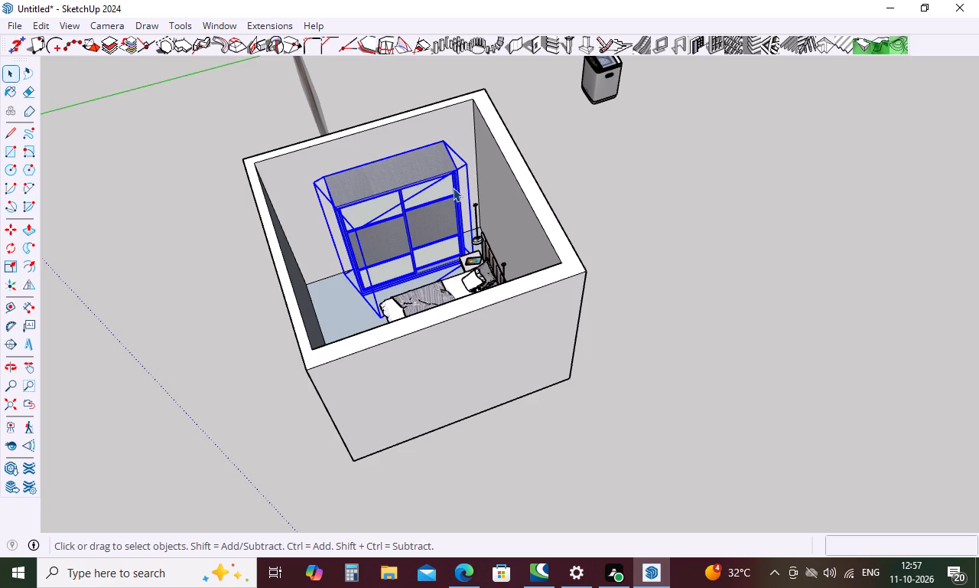
middle_drag(450, 193, 445, 142)
scroll(441, 155, up, 5)
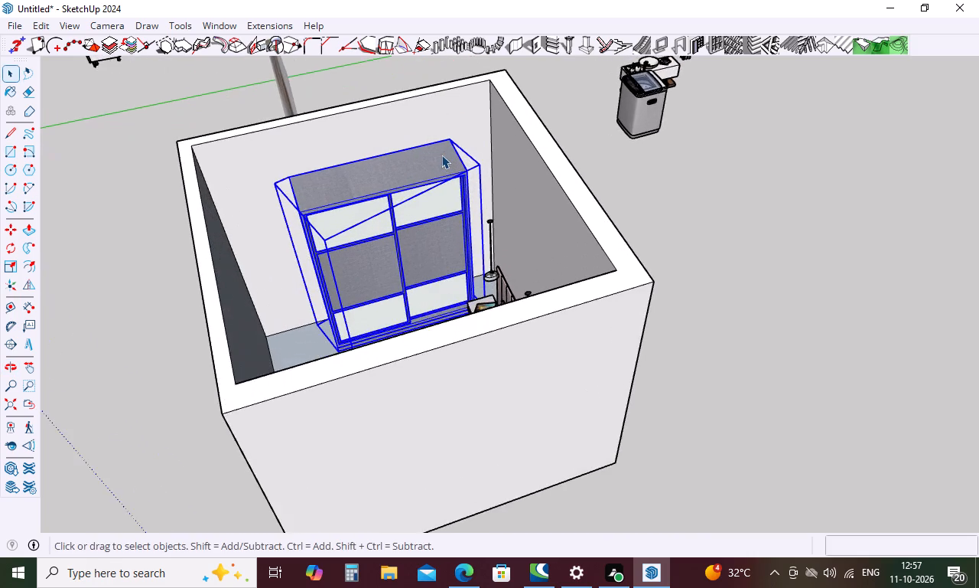
scroll(441, 155, up, 3)
middle_drag(440, 155, 402, 324)
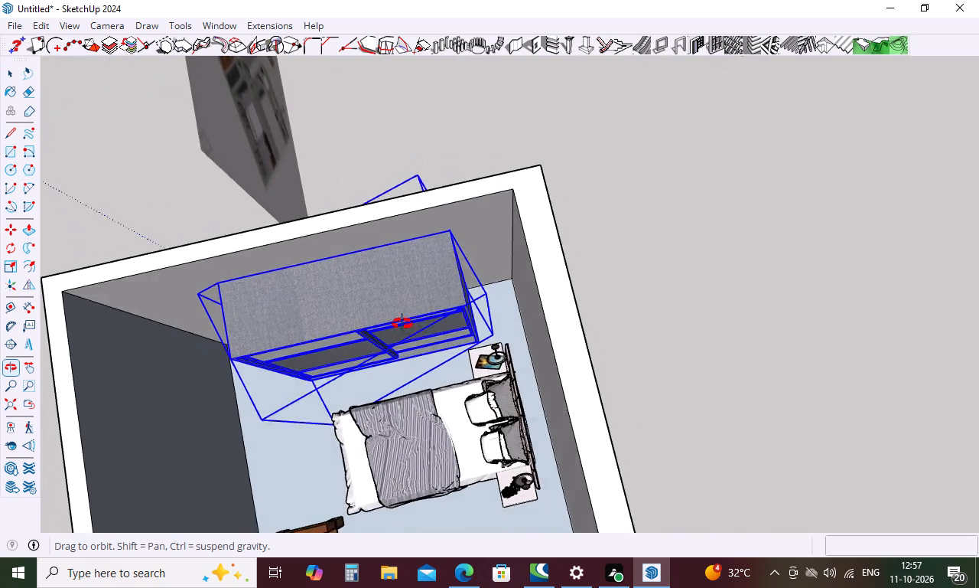
middle_drag(402, 324, 432, 274)
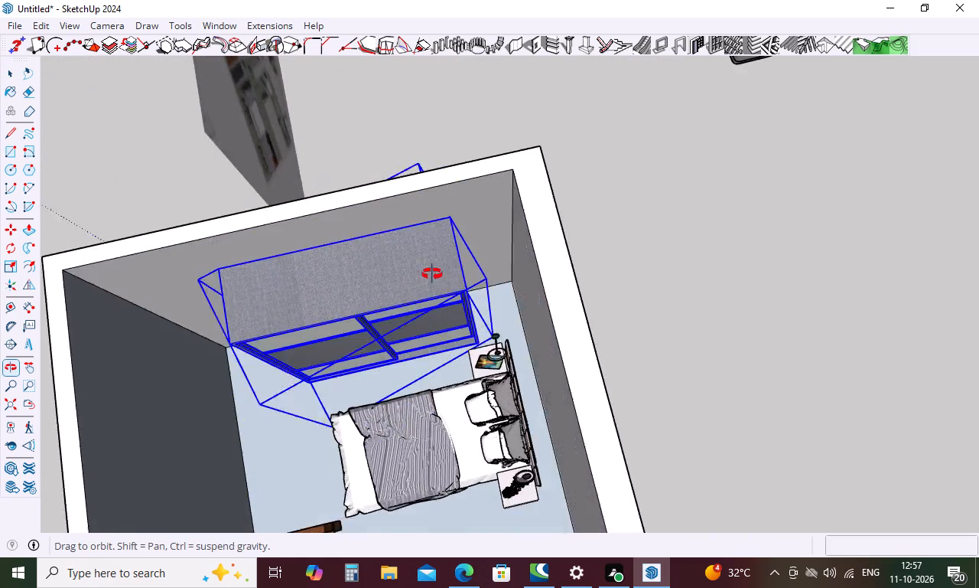
middle_drag(432, 274, 457, 216)
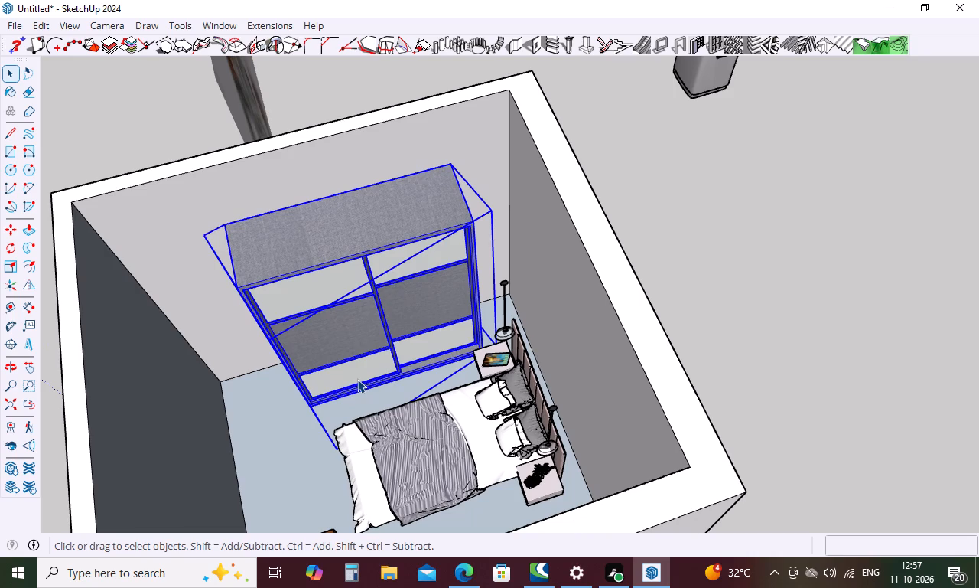
key(m)
scroll(329, 413, up, 5)
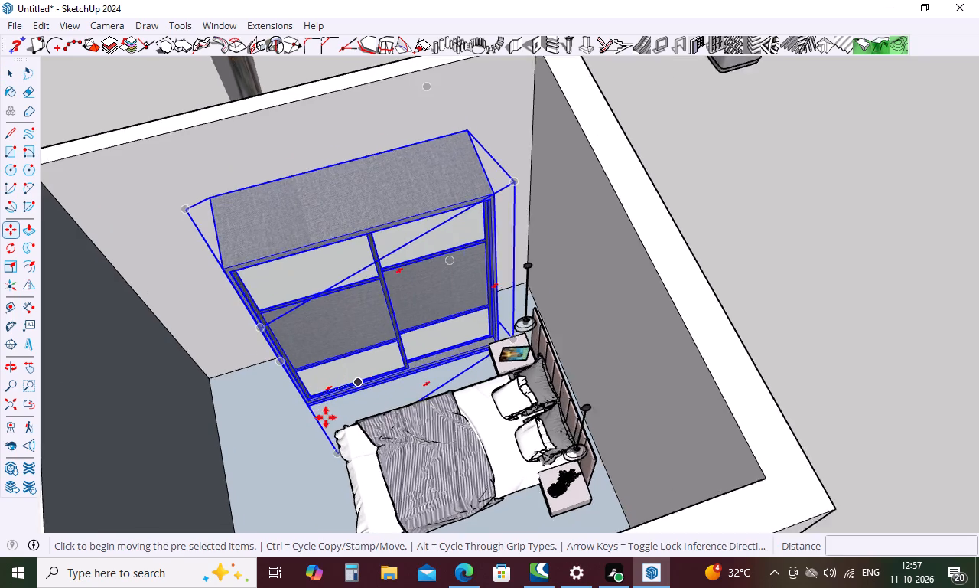
scroll(318, 416, up, 10)
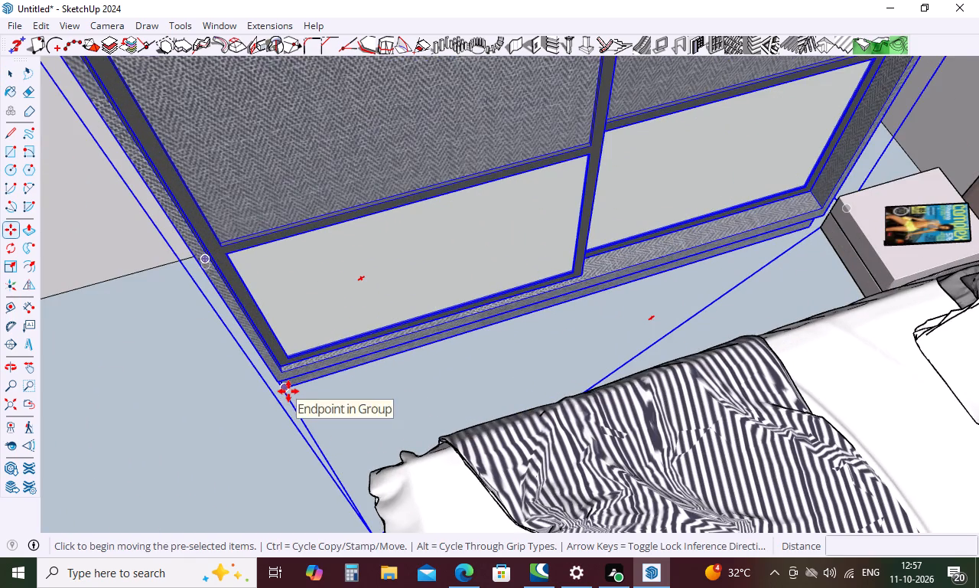
click(288, 391)
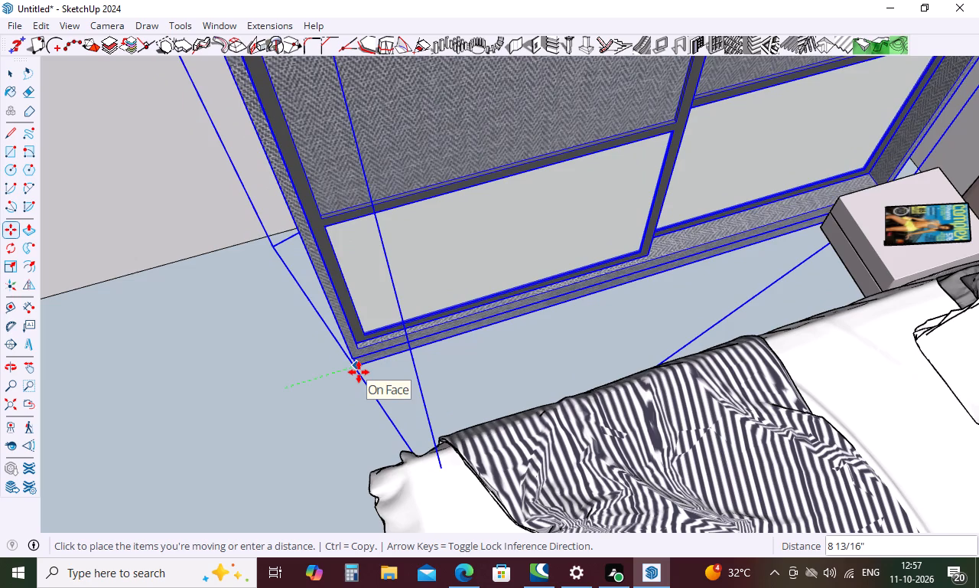
click(338, 376)
scroll(438, 356, down, 2)
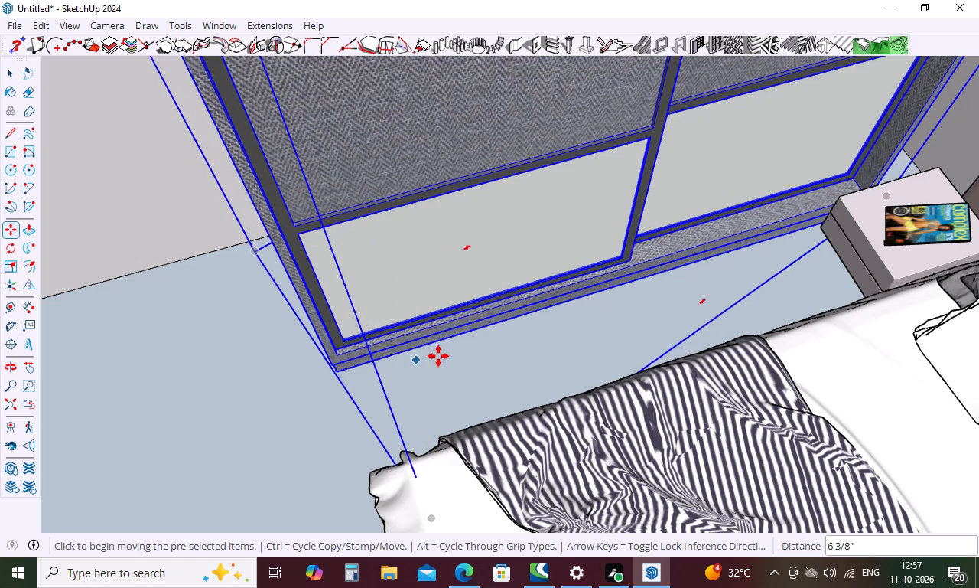
scroll(438, 356, down, 18)
middle_drag(434, 436, 579, 407)
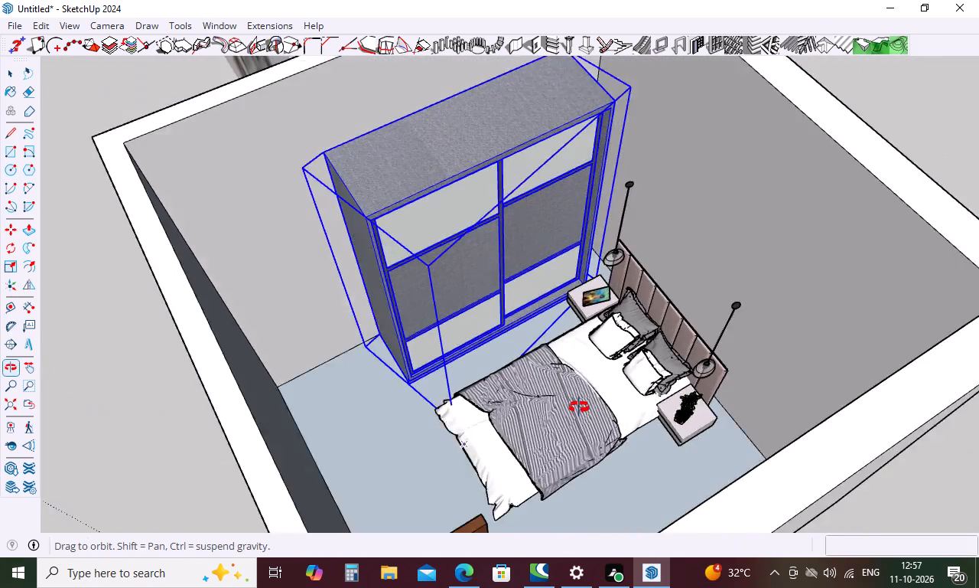
middle_drag(579, 407, 841, 302)
key(space)
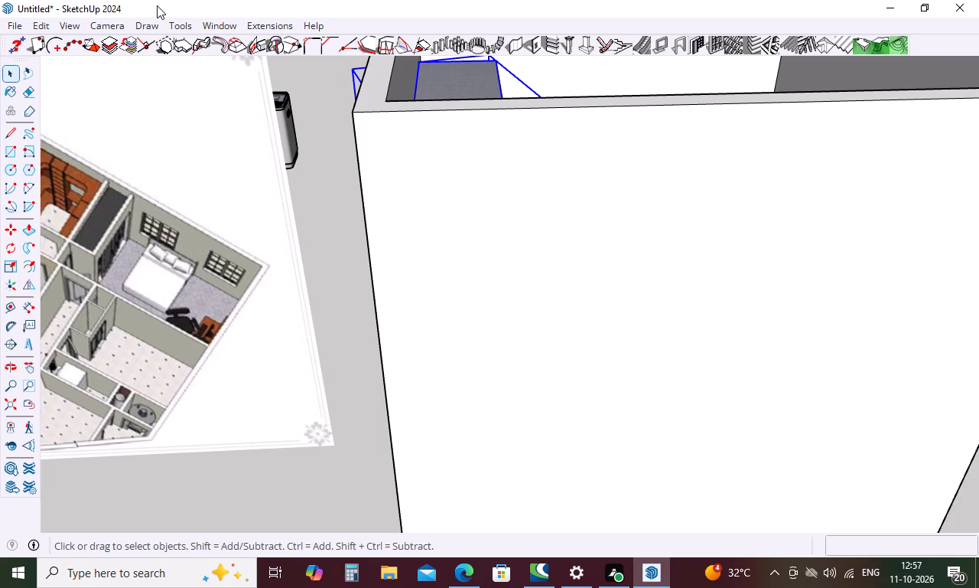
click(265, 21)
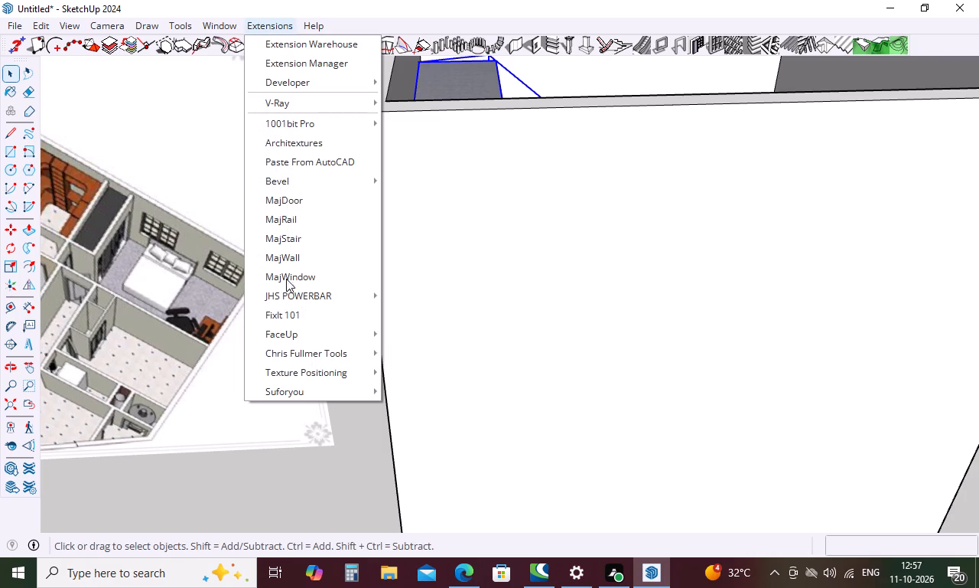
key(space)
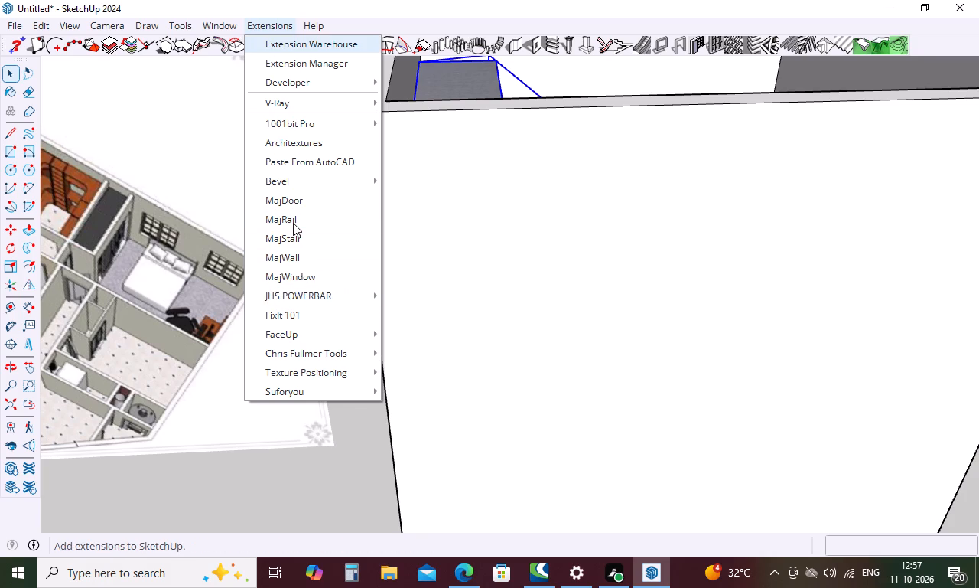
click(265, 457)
Place vertical guides on the front wall, one 4.5' from the edge nearest the floor plan image and another 3' back toward that edge.
key(t)
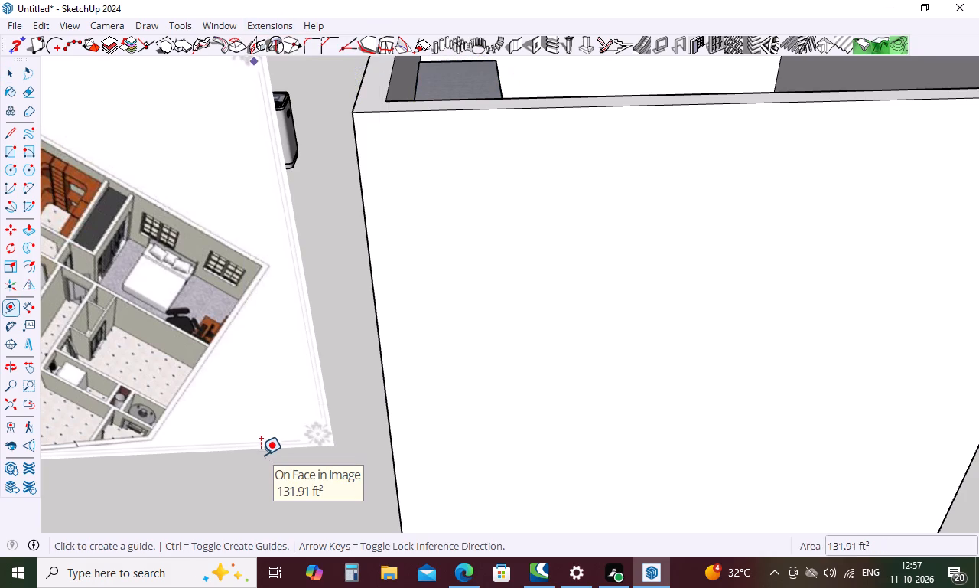
click(376, 325)
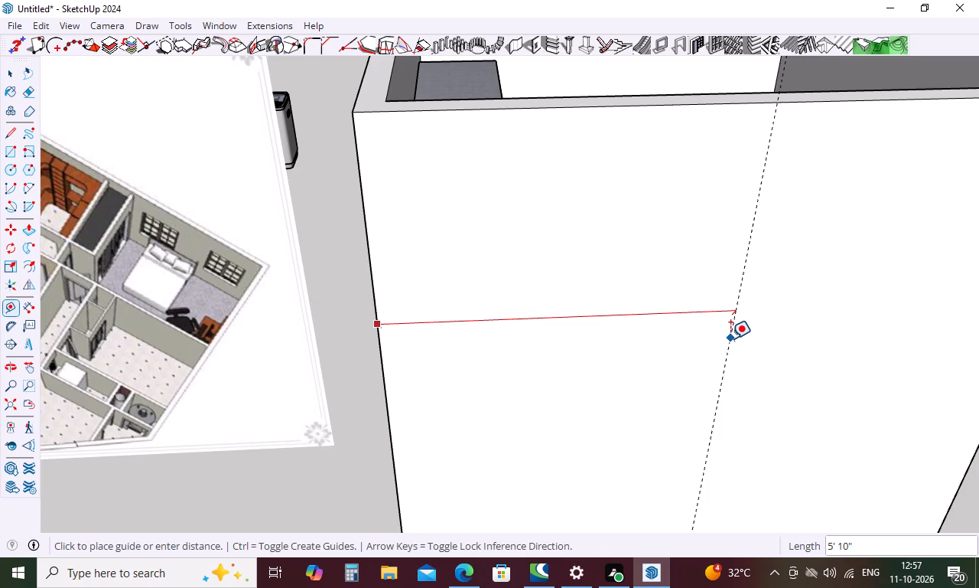
text(4.5')
key(Return)
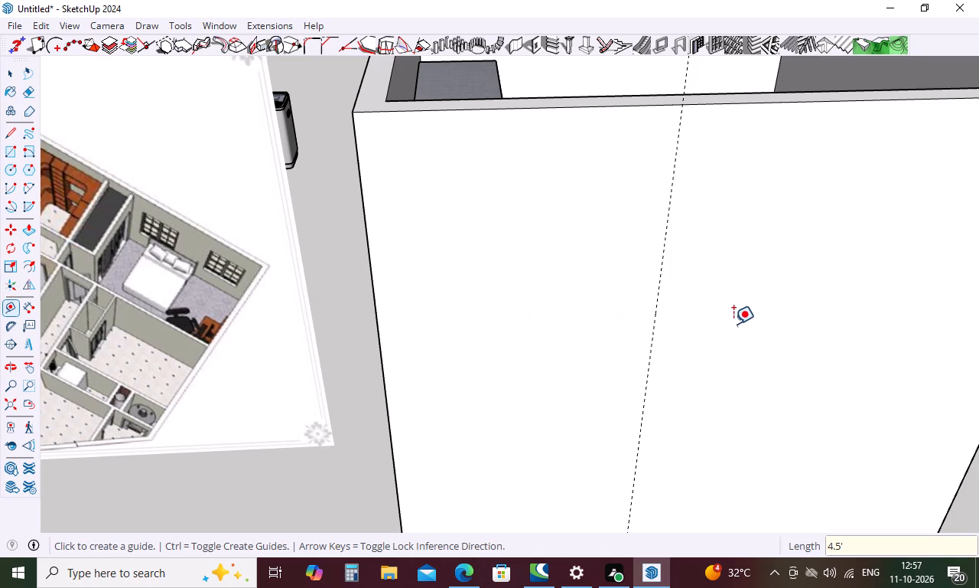
click(658, 276)
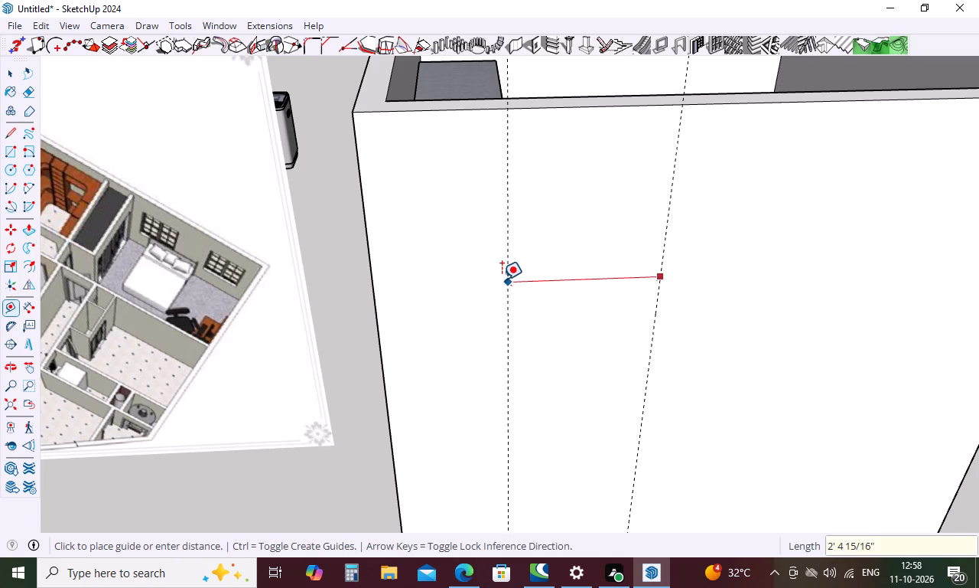
text(3')
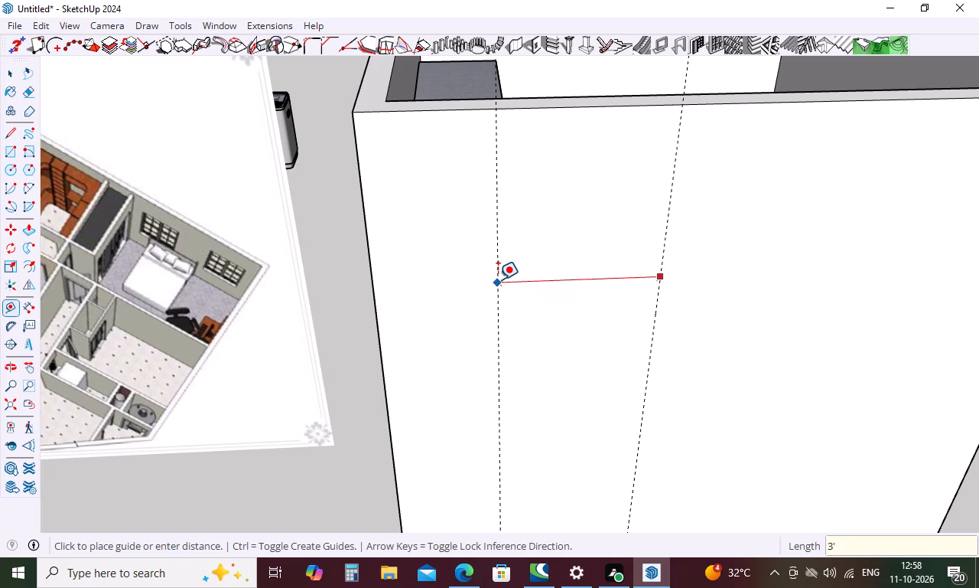
key(Return)
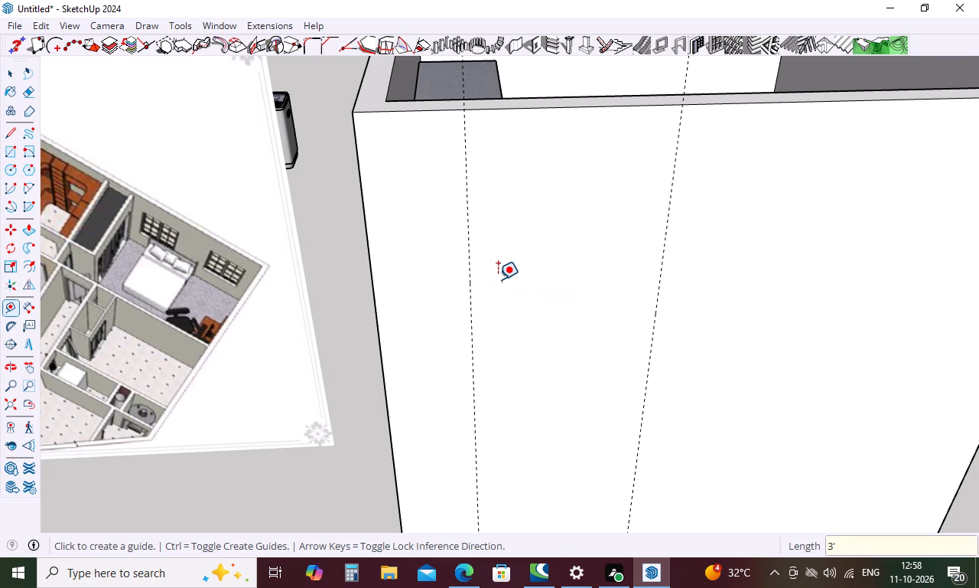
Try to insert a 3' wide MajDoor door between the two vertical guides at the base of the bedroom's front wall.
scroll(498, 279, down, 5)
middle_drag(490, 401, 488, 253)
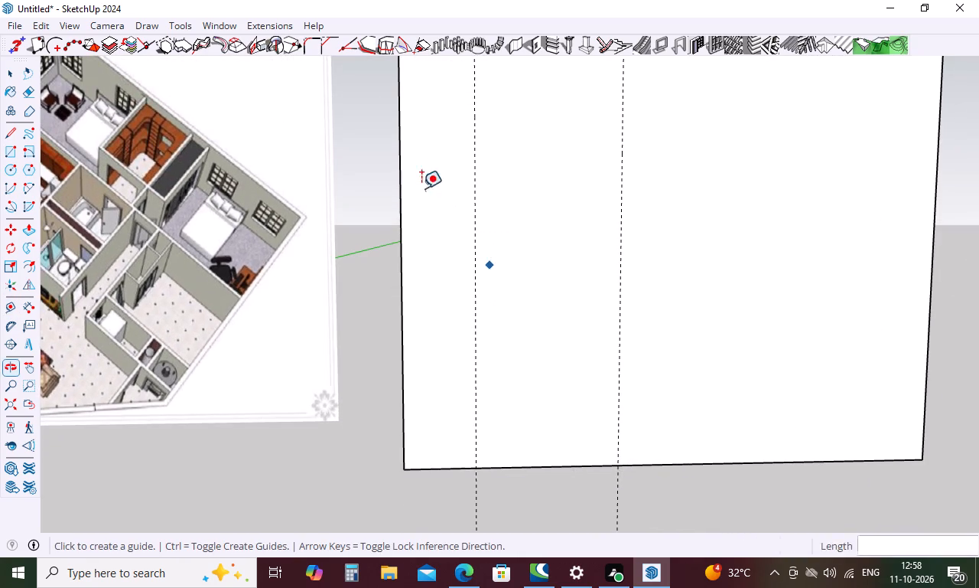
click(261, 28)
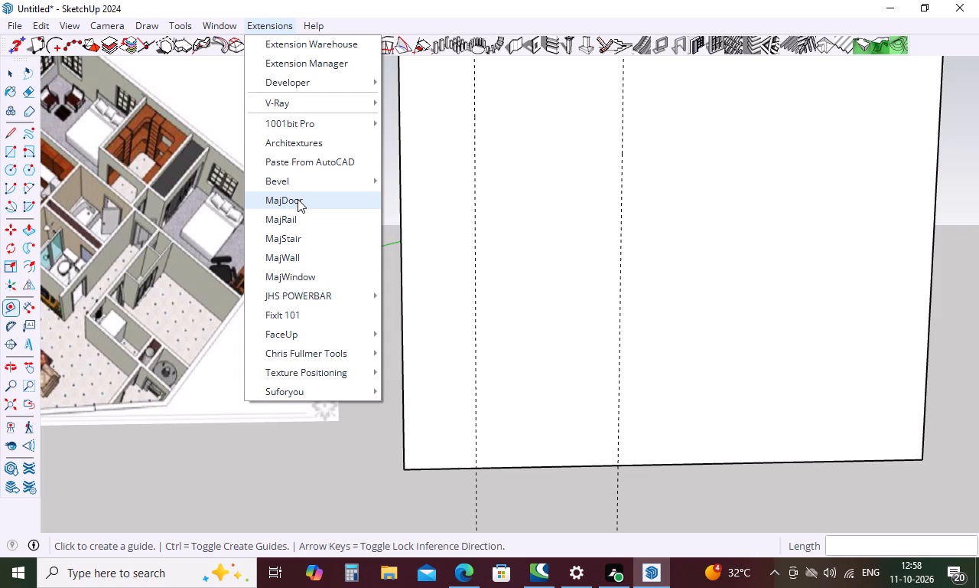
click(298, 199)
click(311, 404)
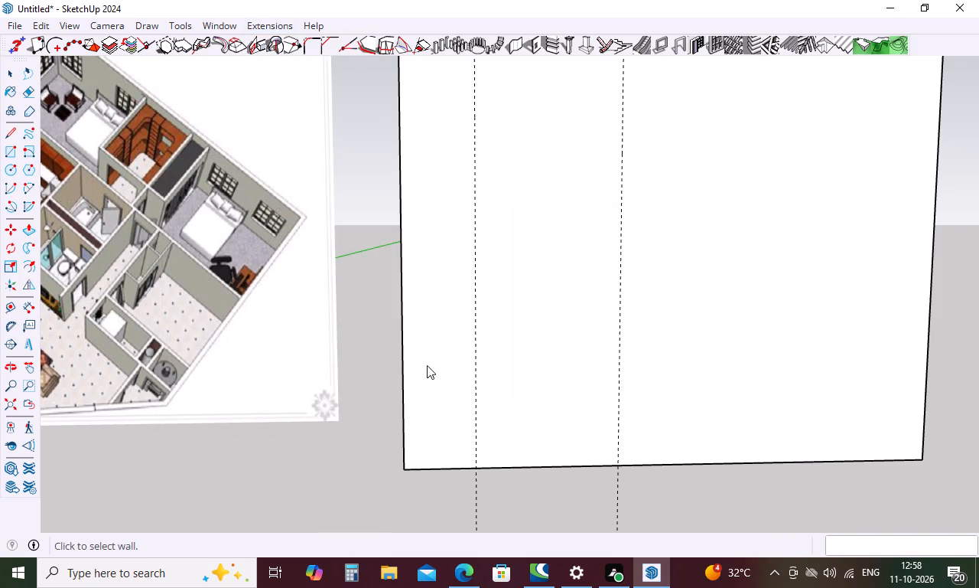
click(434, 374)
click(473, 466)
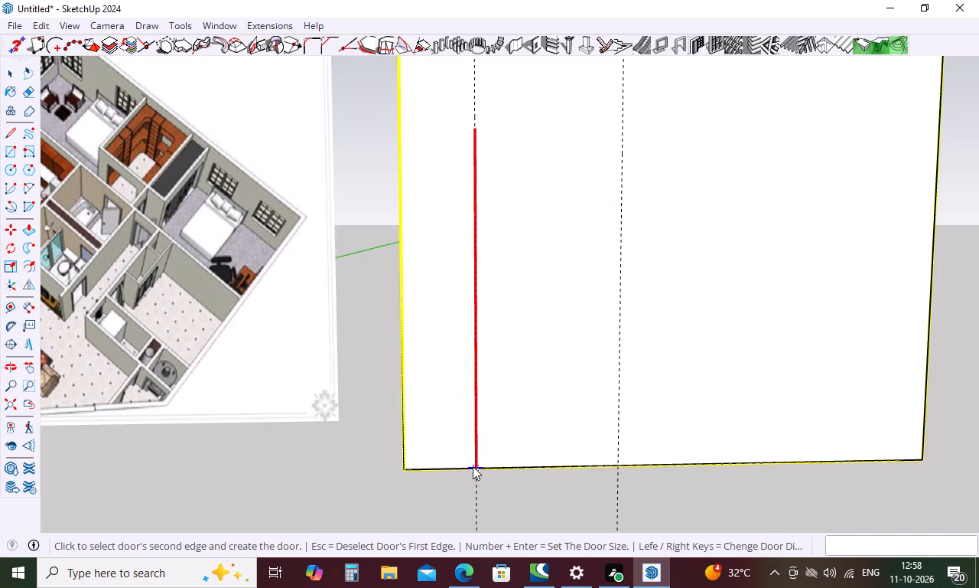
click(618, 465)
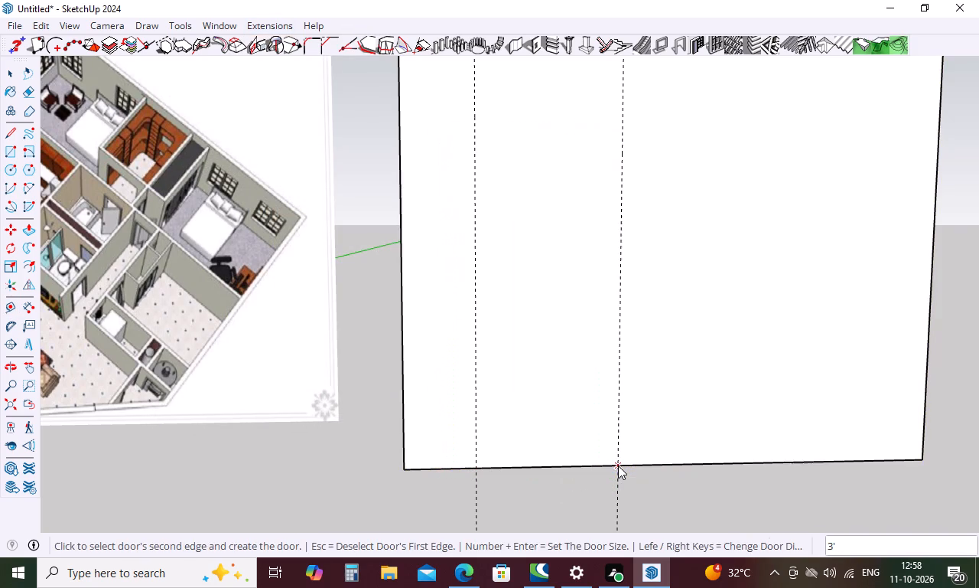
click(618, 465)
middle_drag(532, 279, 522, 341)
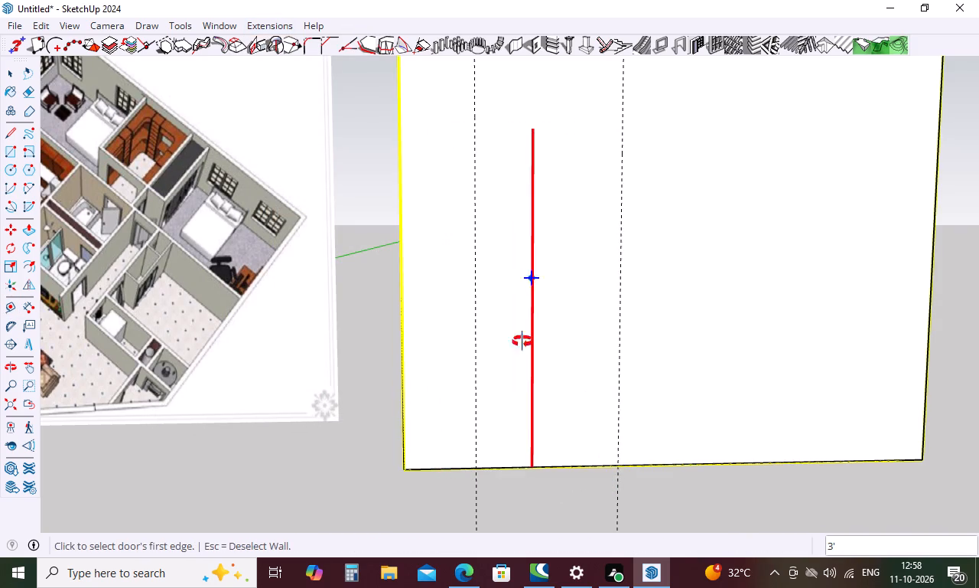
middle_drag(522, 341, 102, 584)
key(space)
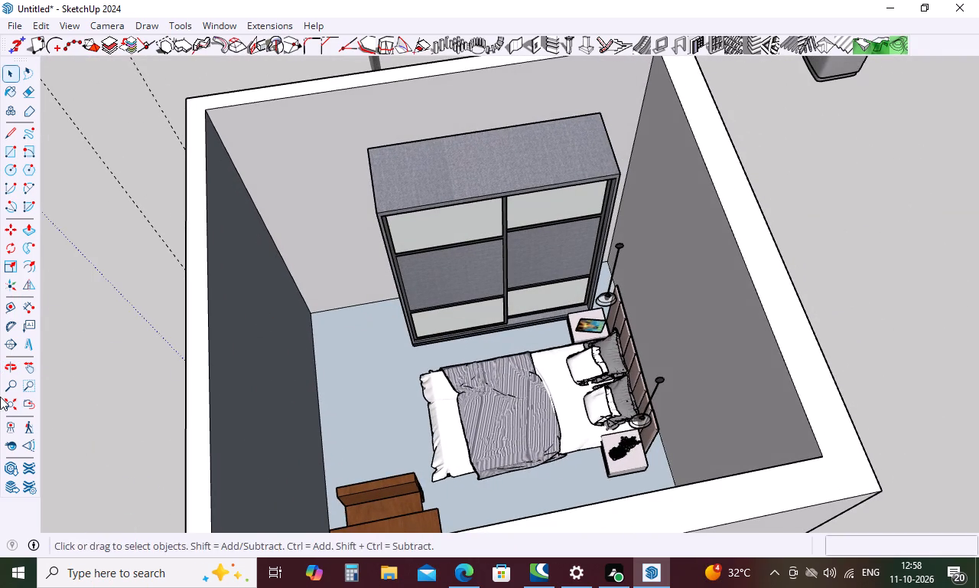
Check the floor clearance between the wardrobe's front corner and the bedroom's nearby wall corner with the Dimension tool.
click(34, 315)
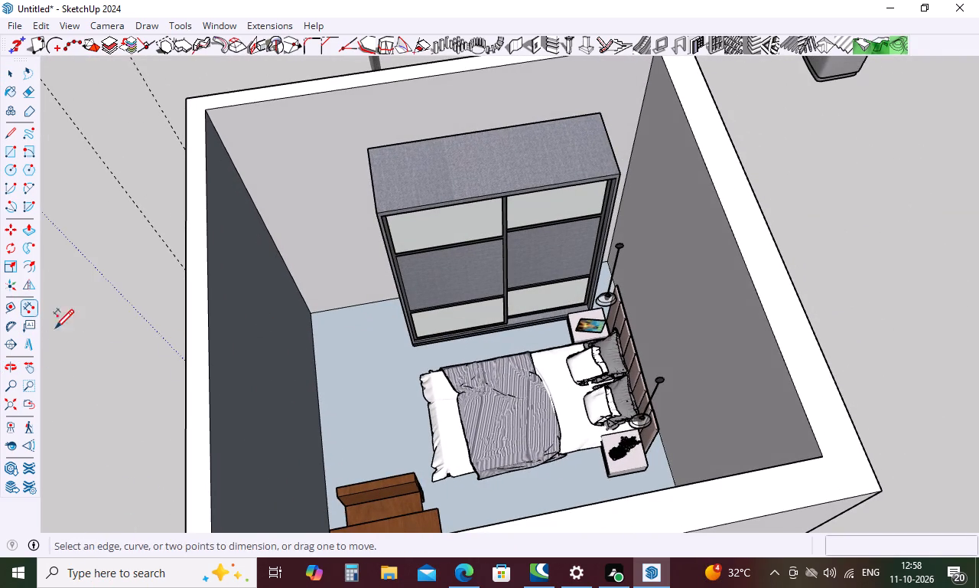
middle_drag(394, 408, 411, 363)
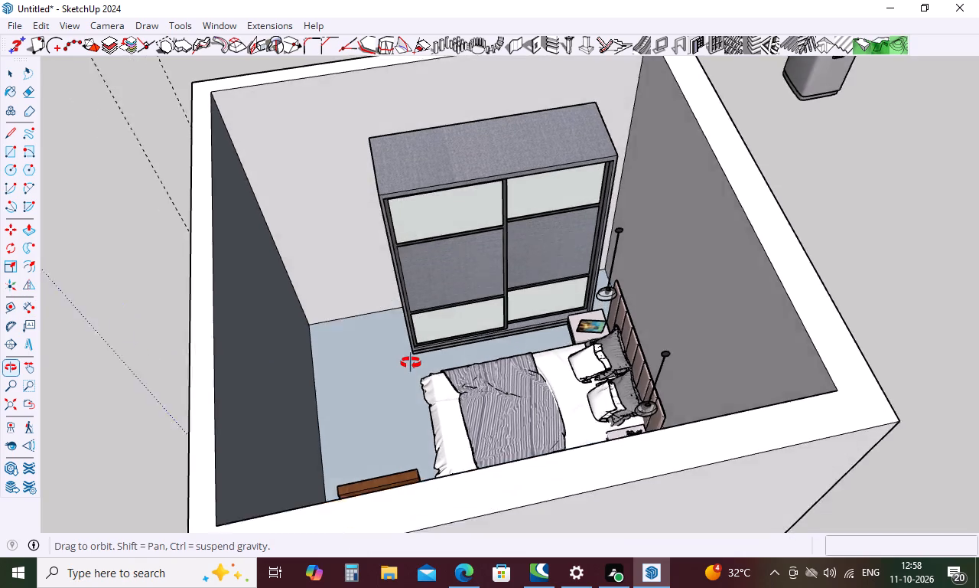
middle_drag(411, 363, 431, 478)
scroll(346, 357, up, 5)
middle_drag(344, 356, 410, 335)
scroll(410, 335, up, 1)
click(283, 347)
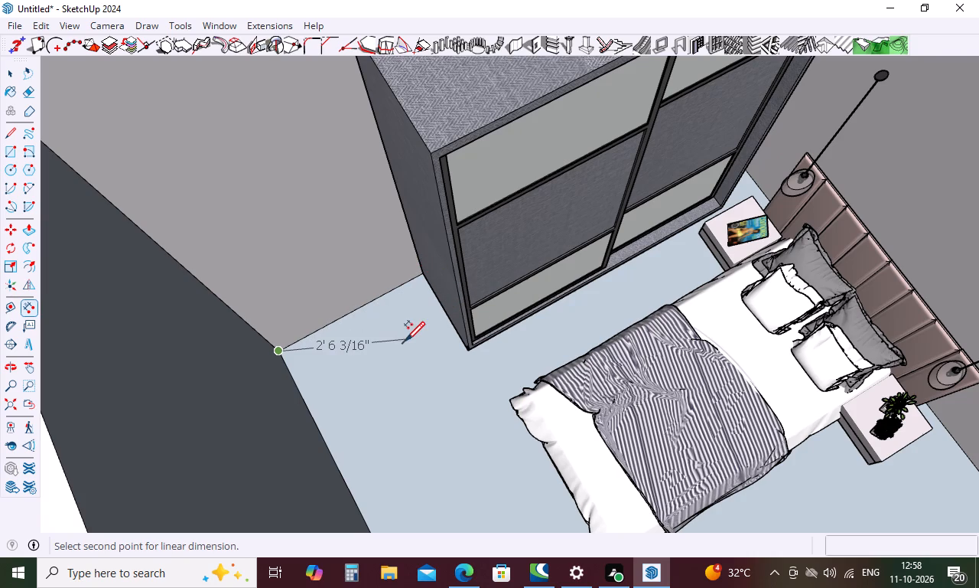
key(Escape)
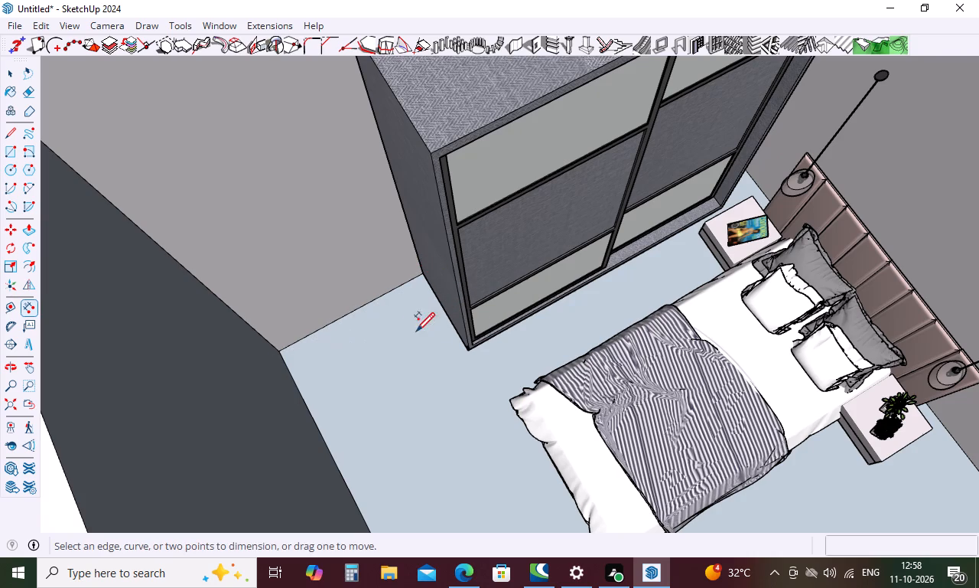
click(467, 354)
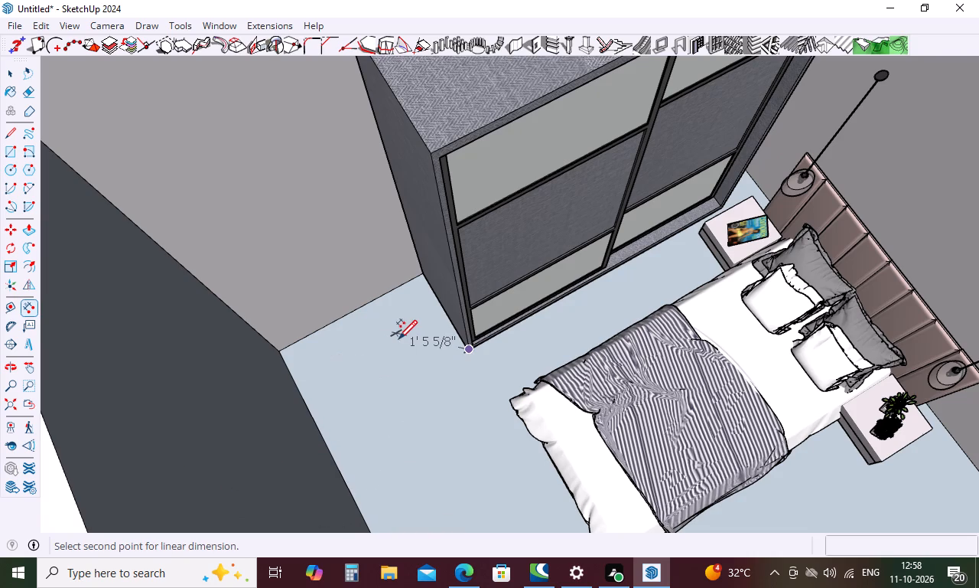
key(space)
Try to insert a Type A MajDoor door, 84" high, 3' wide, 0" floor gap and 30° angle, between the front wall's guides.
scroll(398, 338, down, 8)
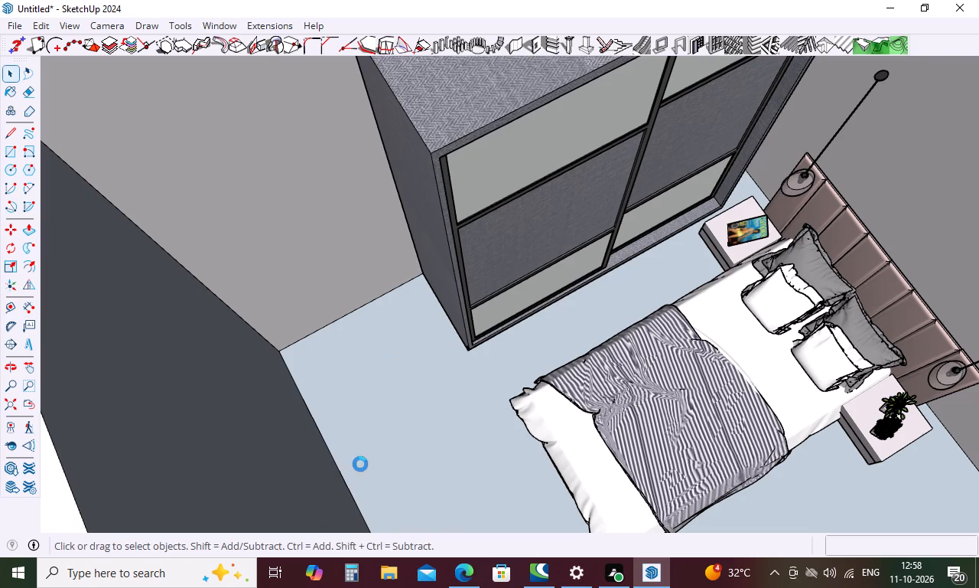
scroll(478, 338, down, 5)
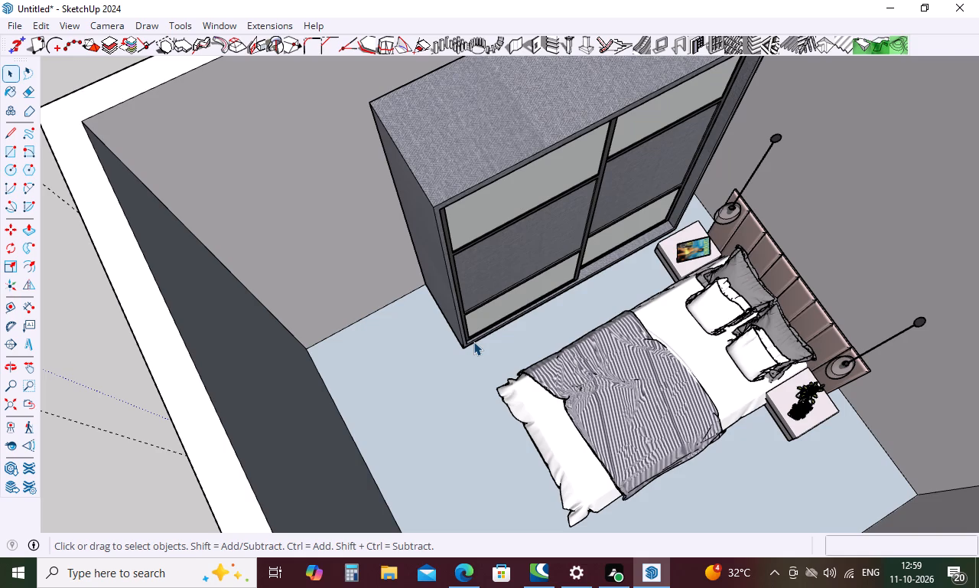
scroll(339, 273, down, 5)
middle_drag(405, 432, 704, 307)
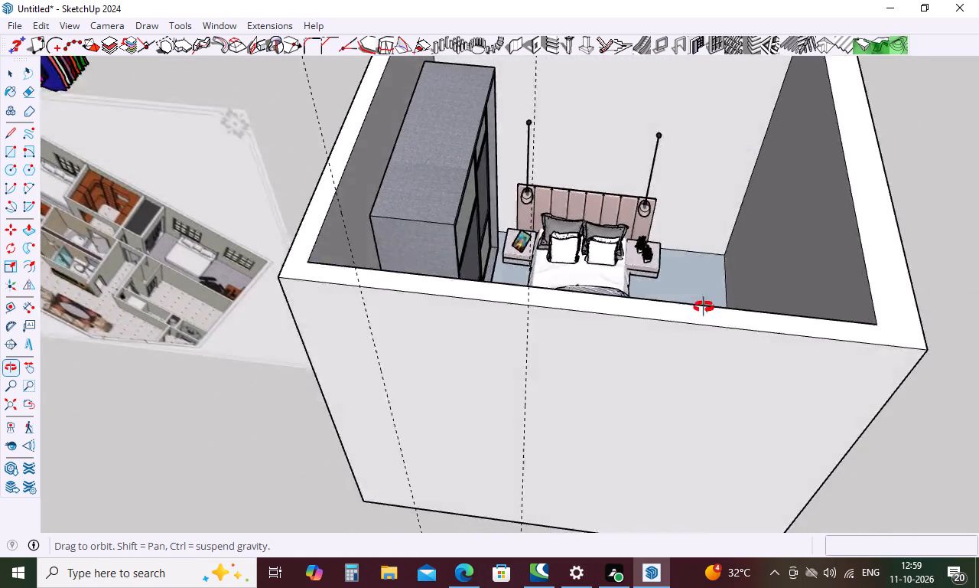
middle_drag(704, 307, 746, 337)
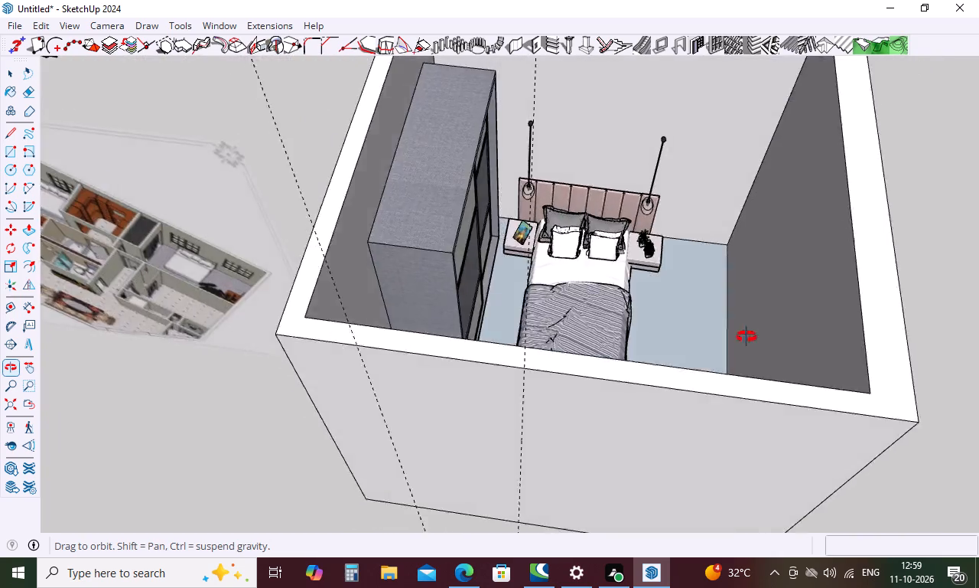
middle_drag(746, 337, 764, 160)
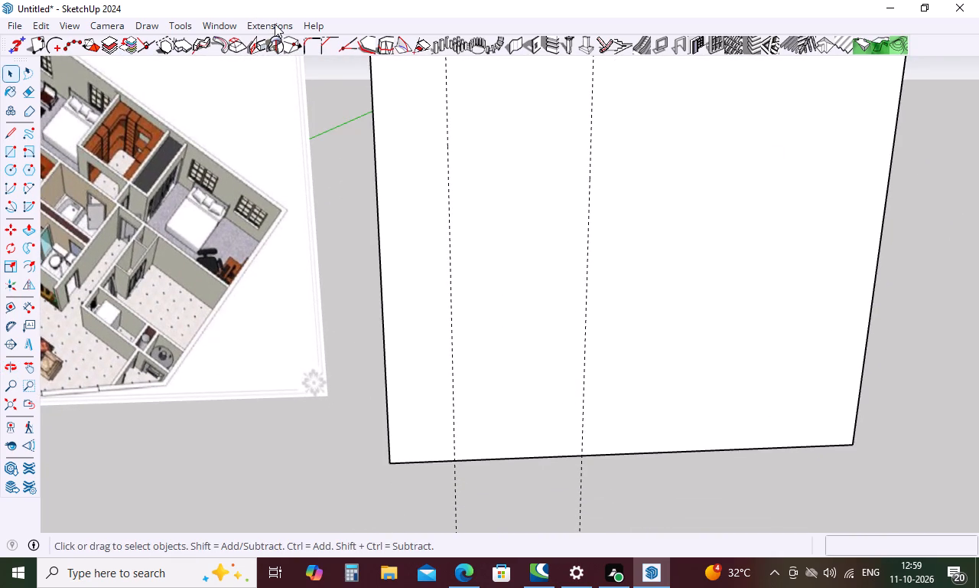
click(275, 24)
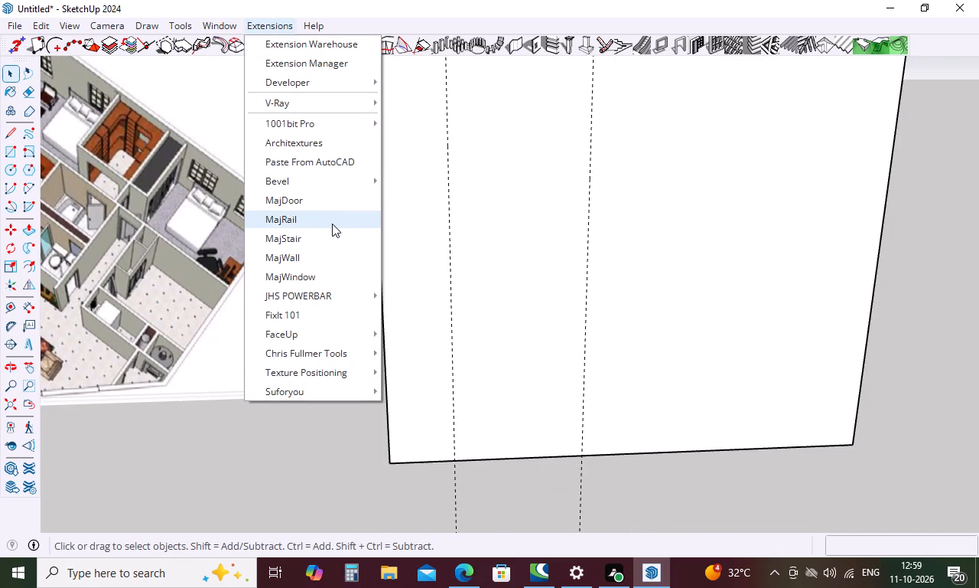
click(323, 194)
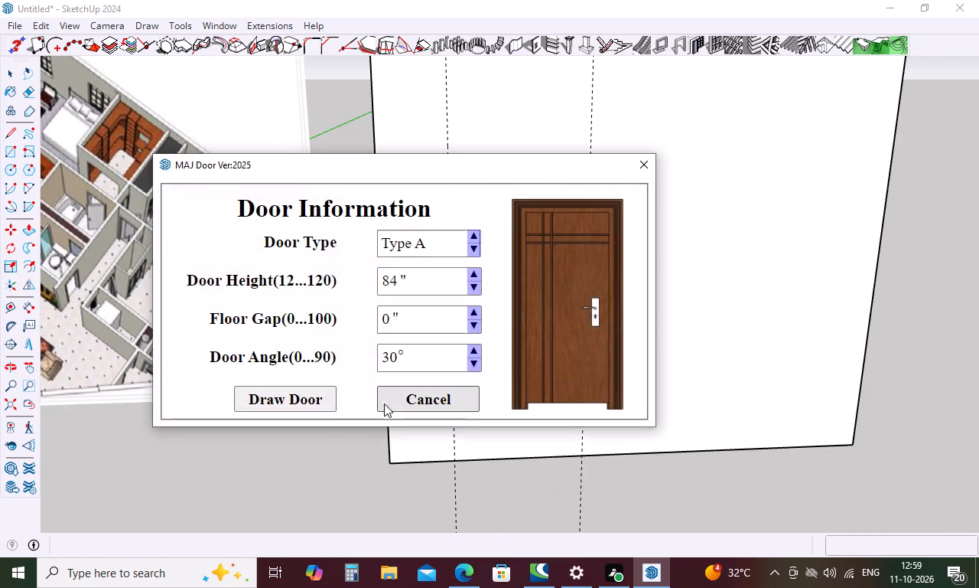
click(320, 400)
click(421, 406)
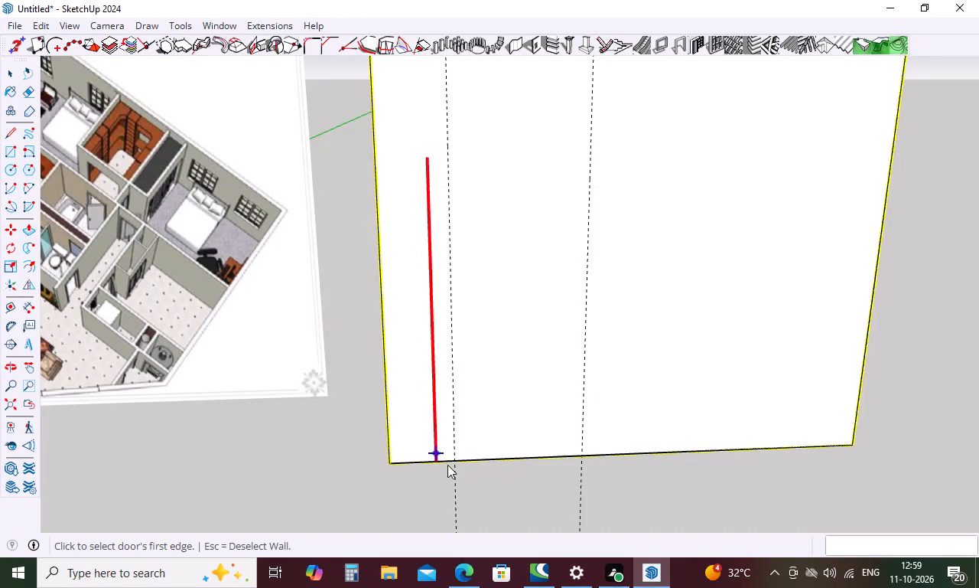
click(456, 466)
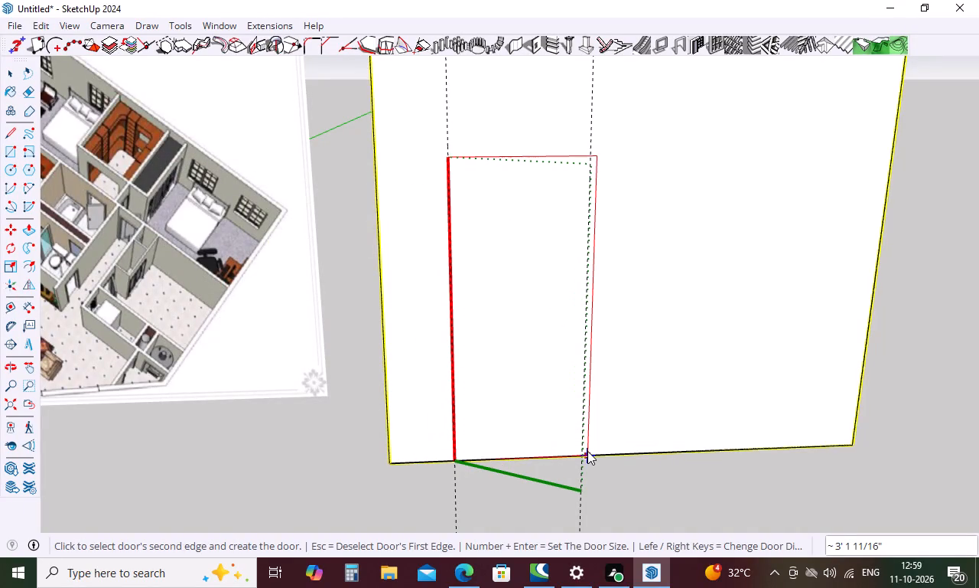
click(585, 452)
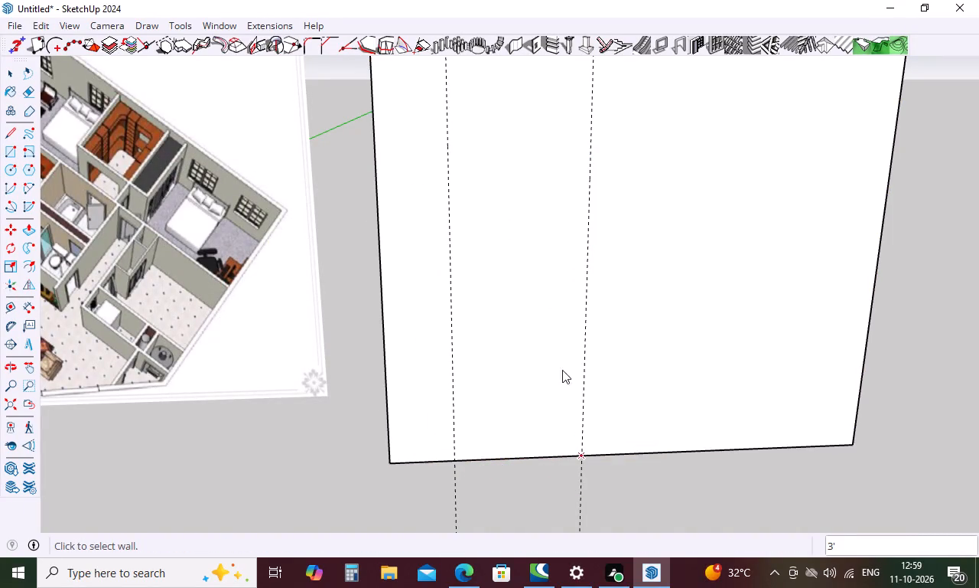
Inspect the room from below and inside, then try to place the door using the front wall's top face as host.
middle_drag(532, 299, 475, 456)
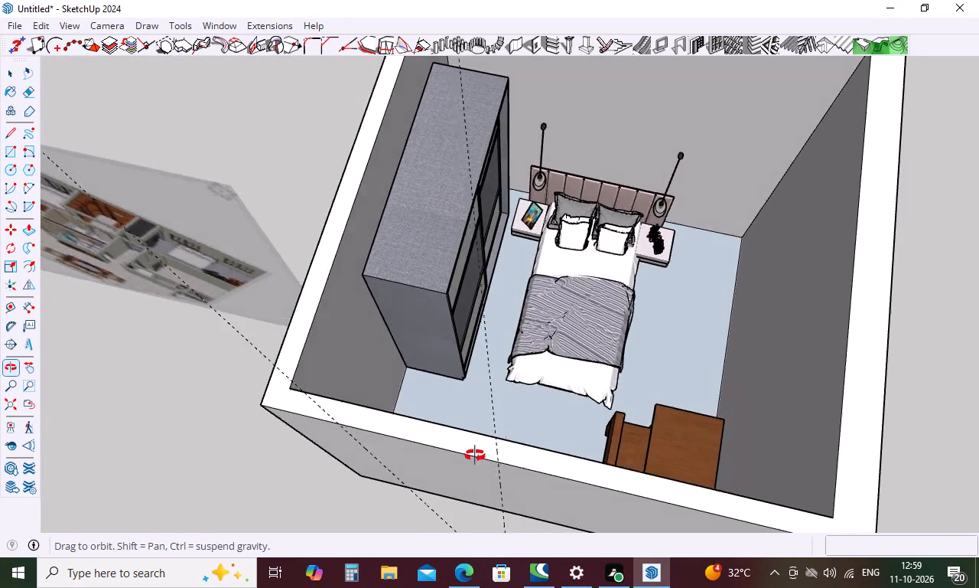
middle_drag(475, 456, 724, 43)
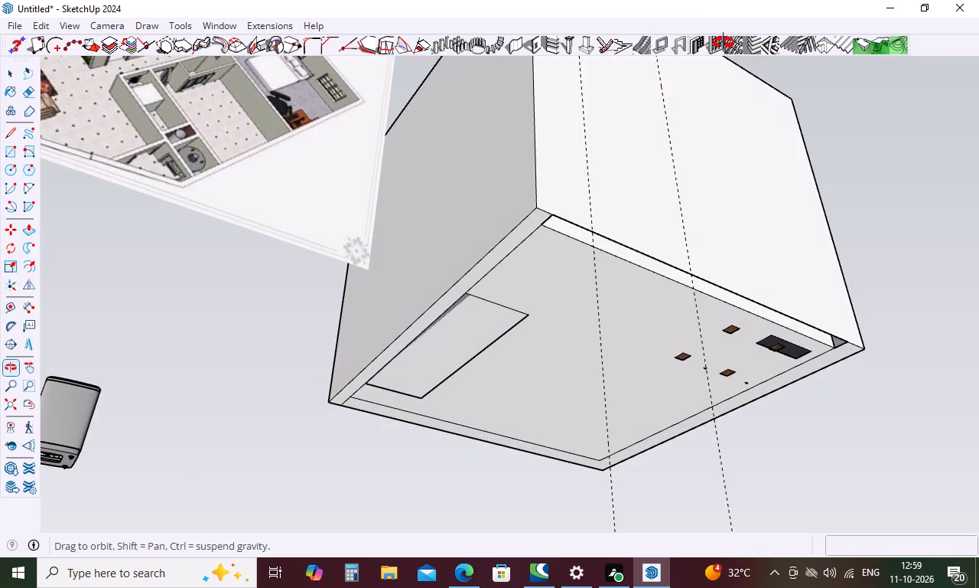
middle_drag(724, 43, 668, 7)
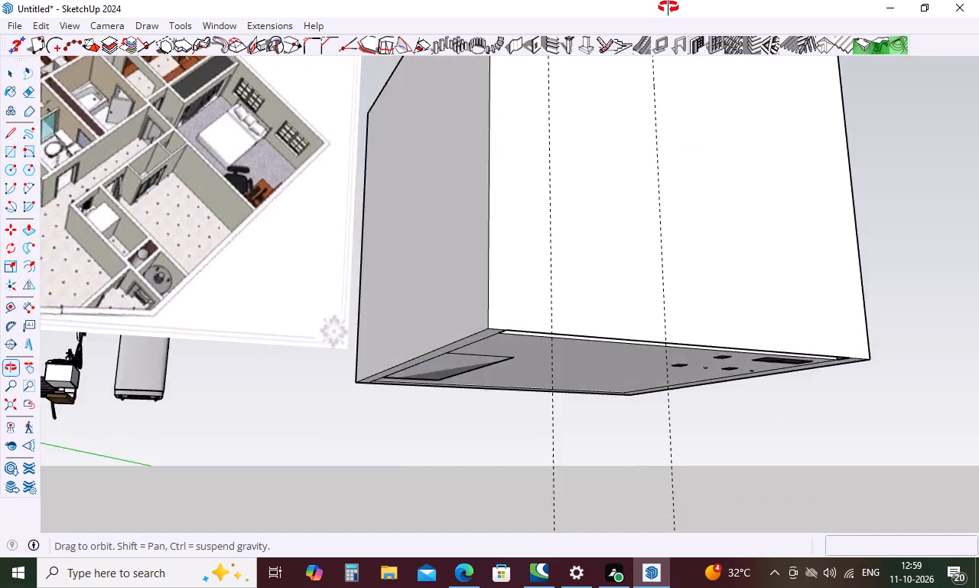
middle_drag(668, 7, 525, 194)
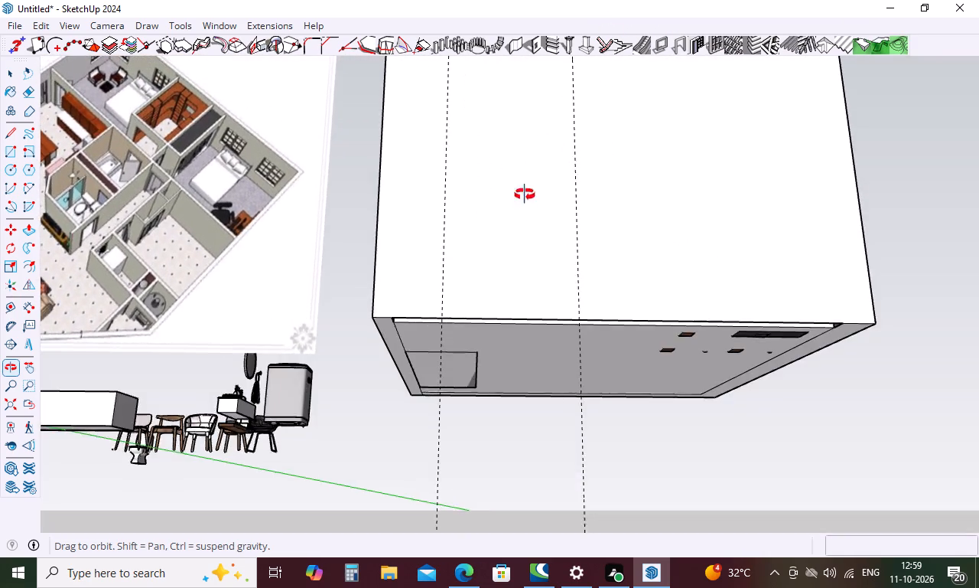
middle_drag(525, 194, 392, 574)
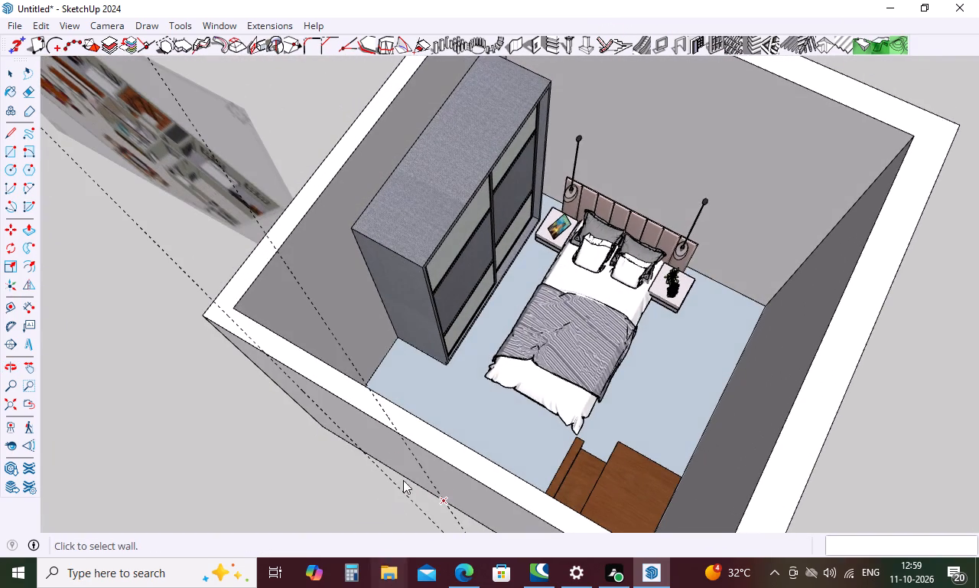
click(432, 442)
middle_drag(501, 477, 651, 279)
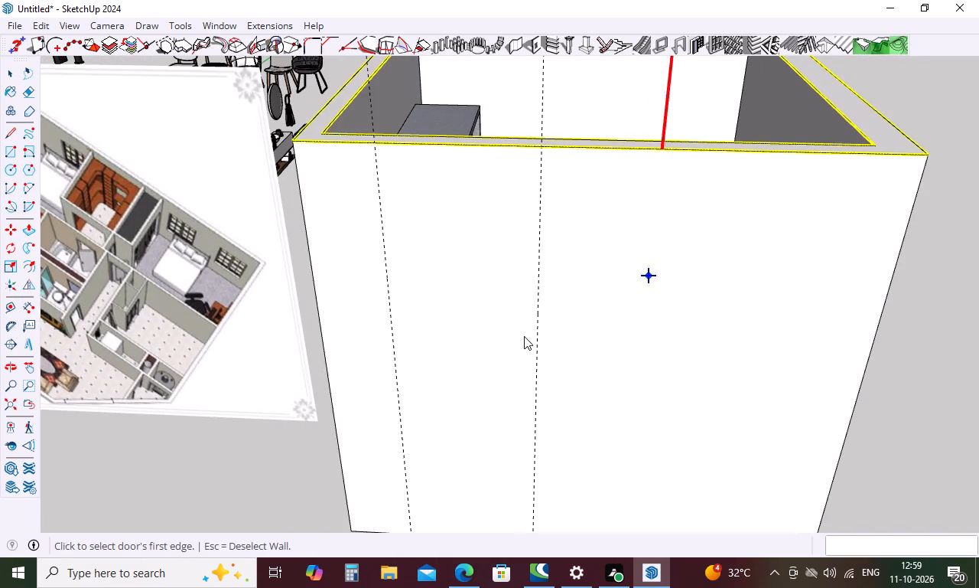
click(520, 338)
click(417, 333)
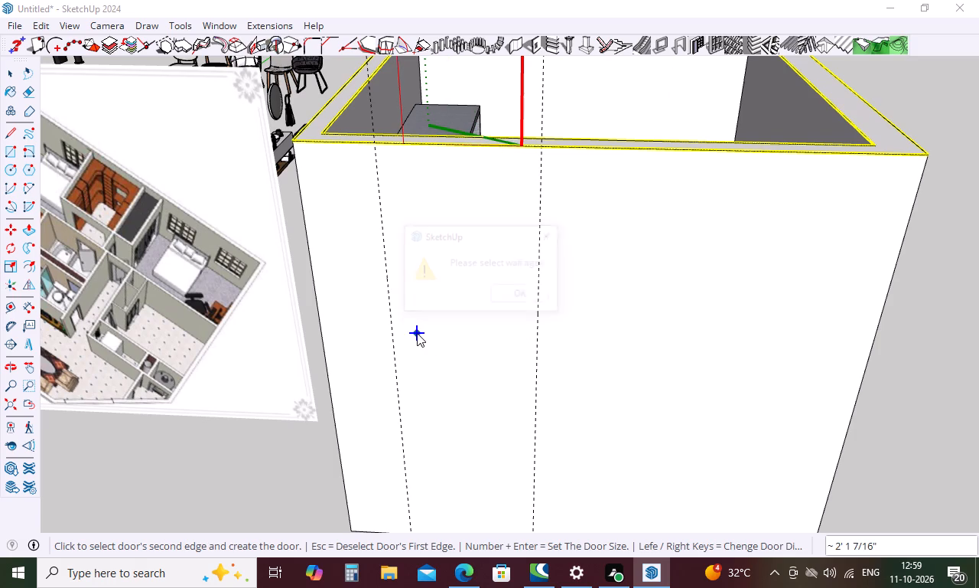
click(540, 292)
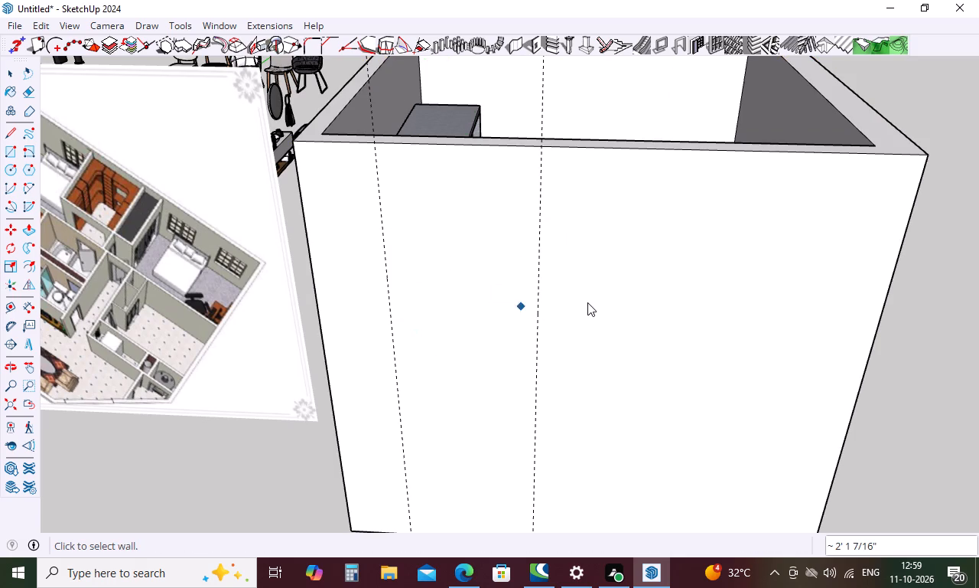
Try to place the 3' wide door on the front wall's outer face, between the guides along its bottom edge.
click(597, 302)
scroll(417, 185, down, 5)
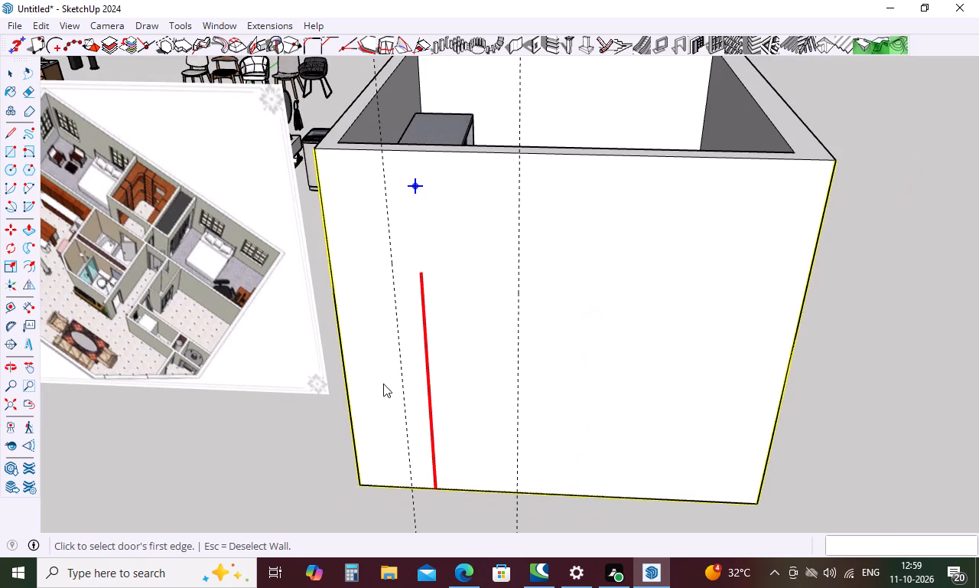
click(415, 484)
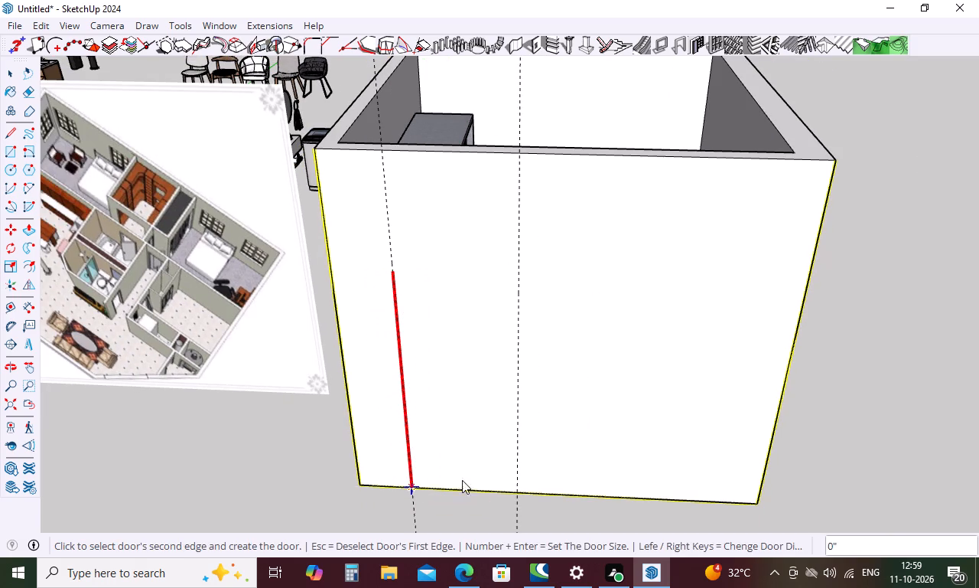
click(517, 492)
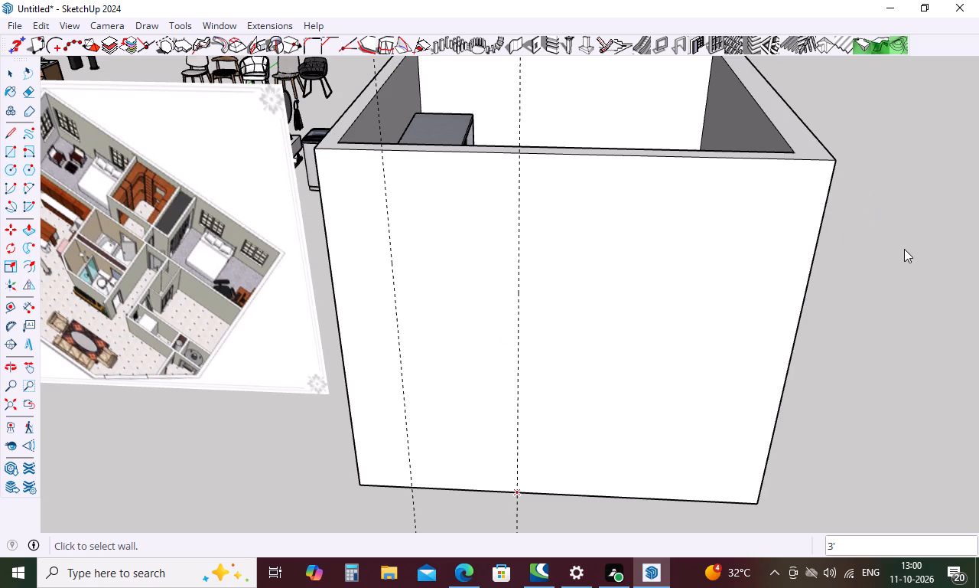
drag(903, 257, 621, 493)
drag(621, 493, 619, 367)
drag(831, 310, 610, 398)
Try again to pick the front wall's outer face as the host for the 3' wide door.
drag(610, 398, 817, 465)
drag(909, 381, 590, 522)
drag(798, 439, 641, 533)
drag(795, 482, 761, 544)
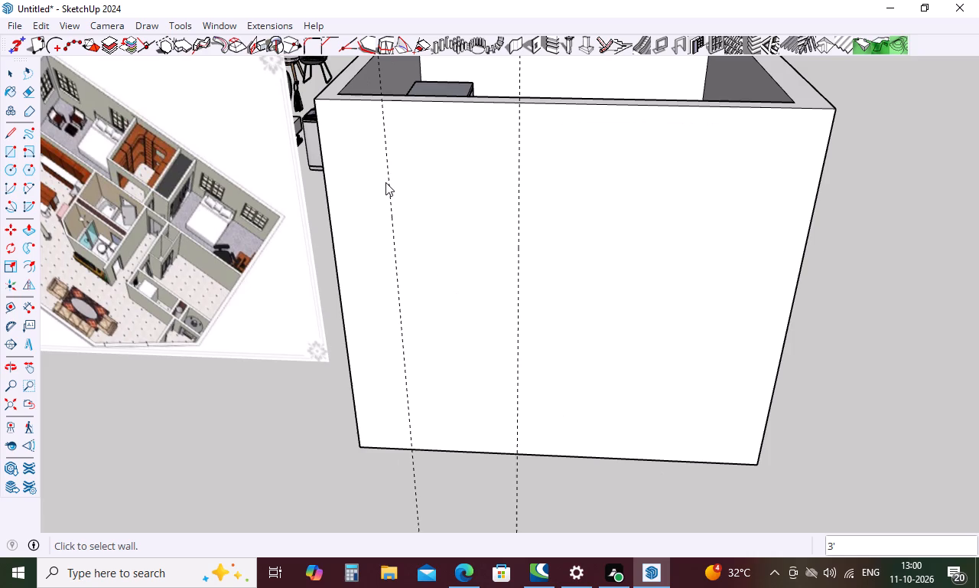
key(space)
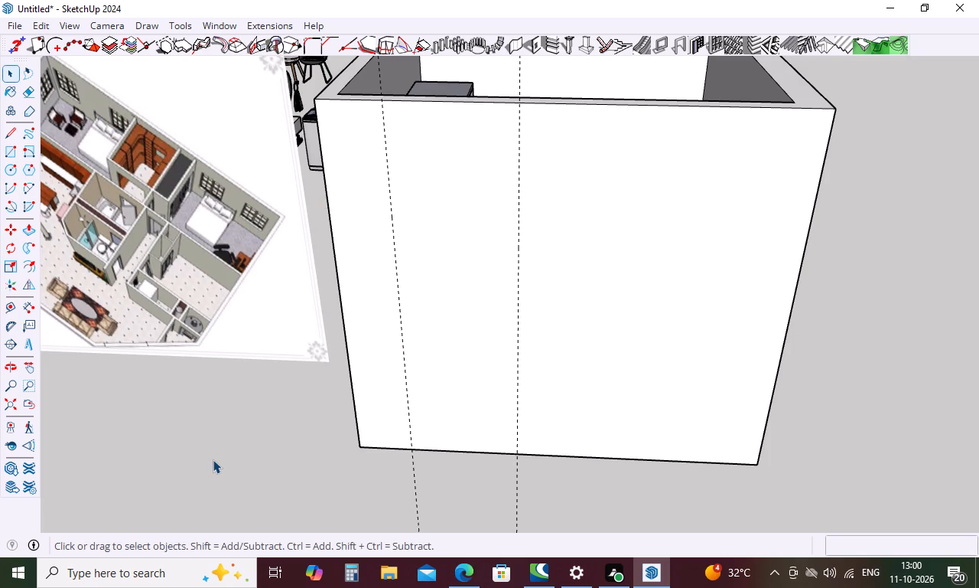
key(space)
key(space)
Scale the wardrobe inside the bedroom by about 0.78 along red and 1.18 along blue.
scroll(678, 217, down, 5)
middle_drag(780, 210, 391, 276)
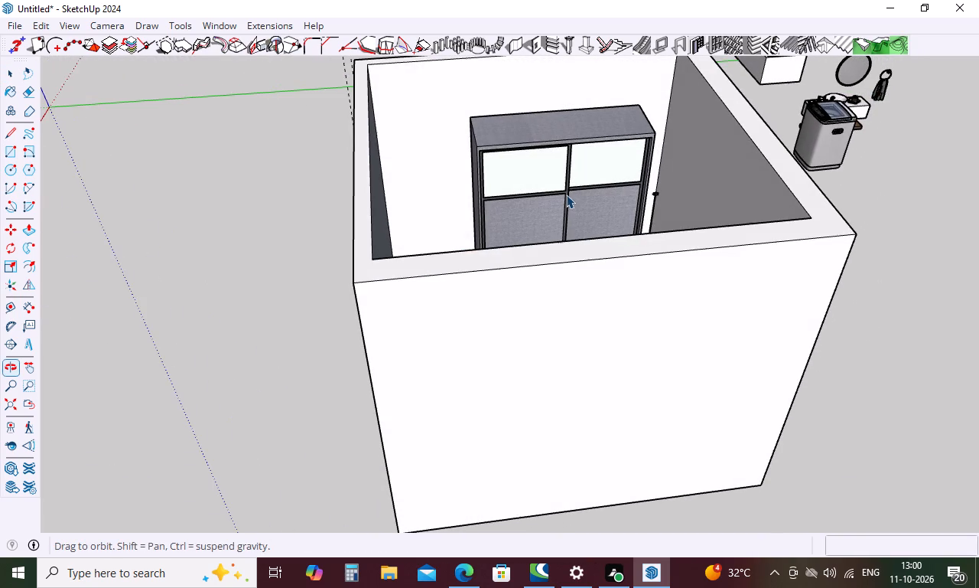
click(567, 194)
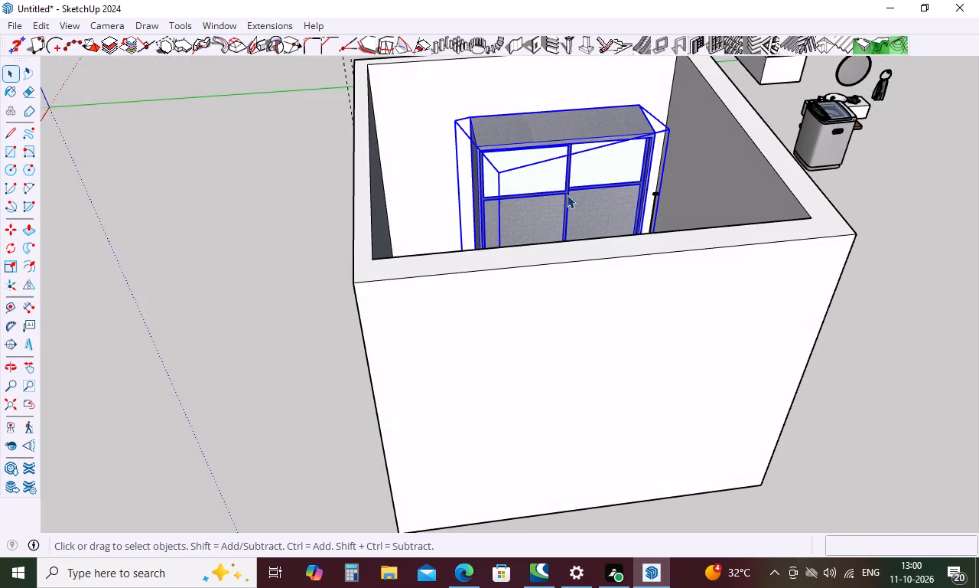
key(s)
middle_drag(567, 194, 551, 285)
click(480, 191)
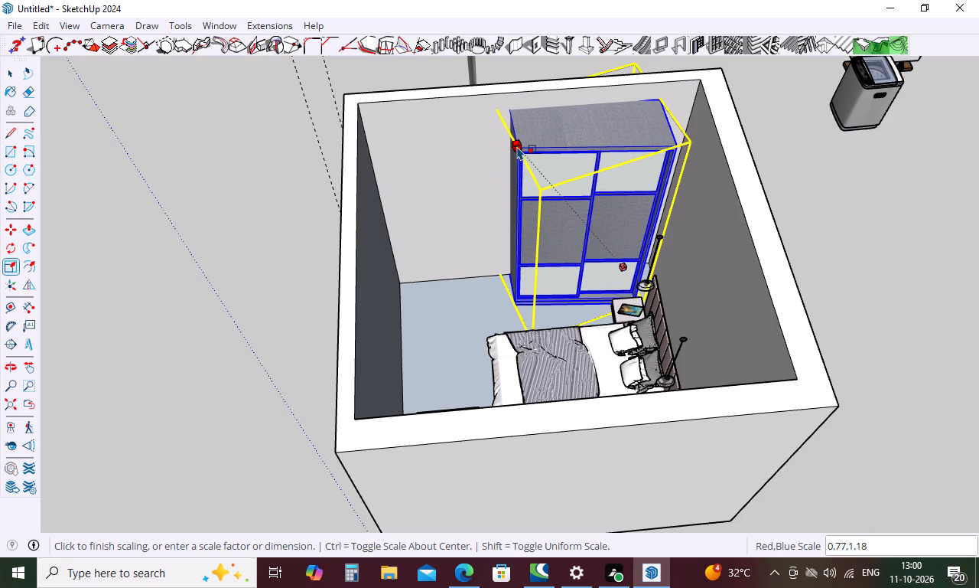
click(515, 146)
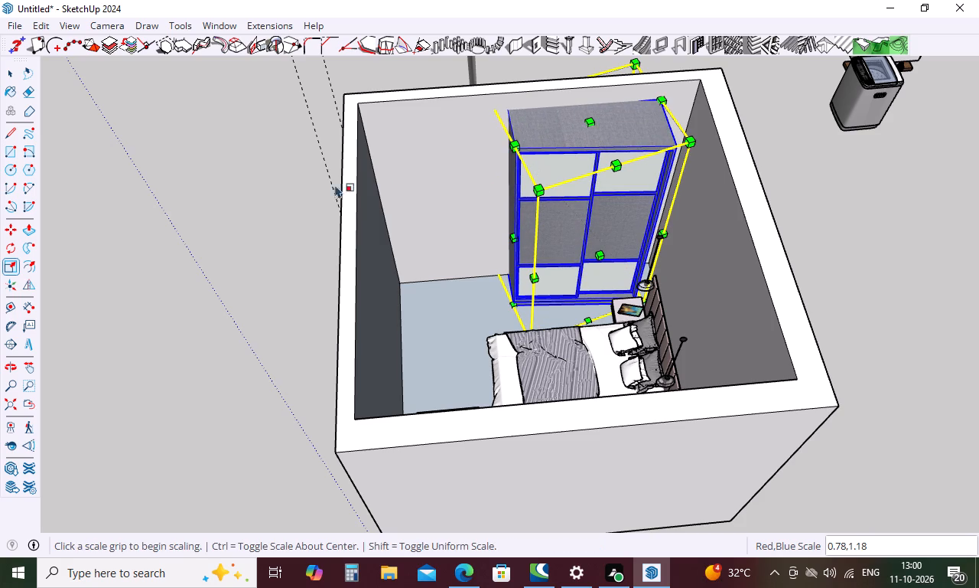
scroll(325, 231, down, 4)
middle_drag(348, 286, 444, 309)
key(space)
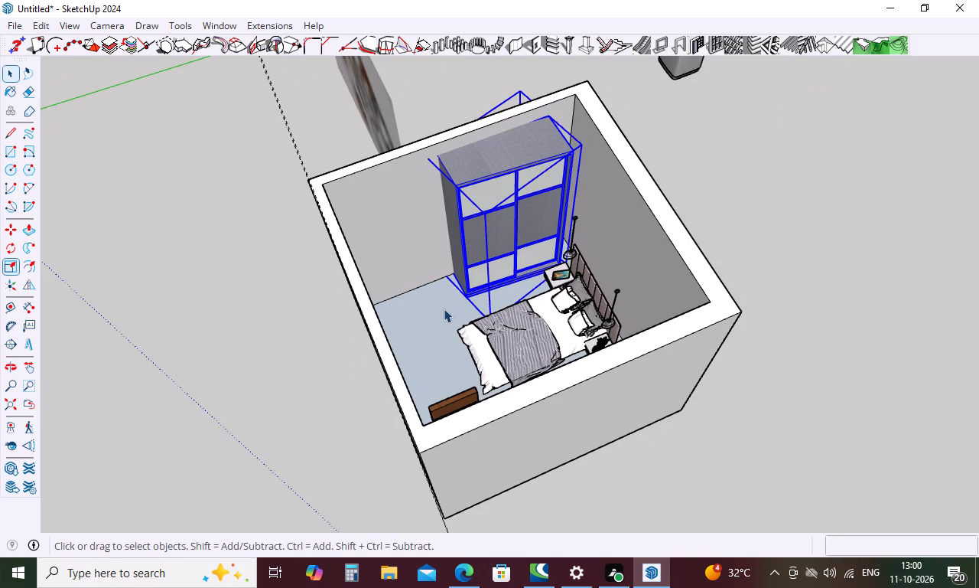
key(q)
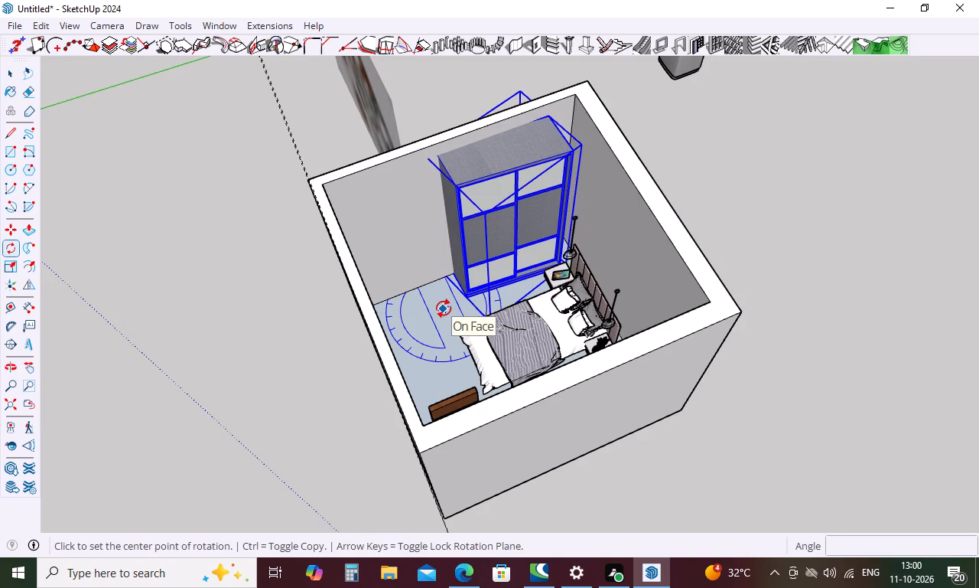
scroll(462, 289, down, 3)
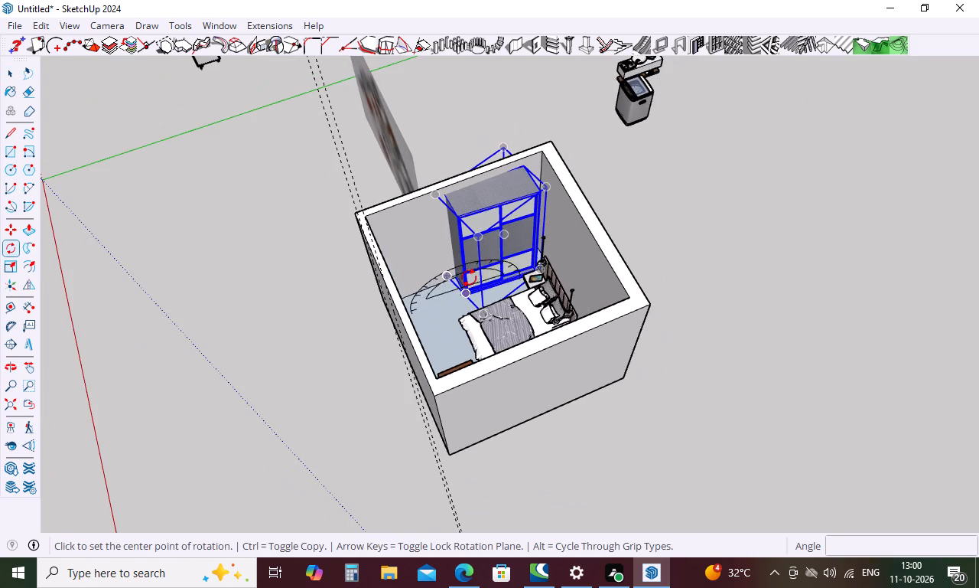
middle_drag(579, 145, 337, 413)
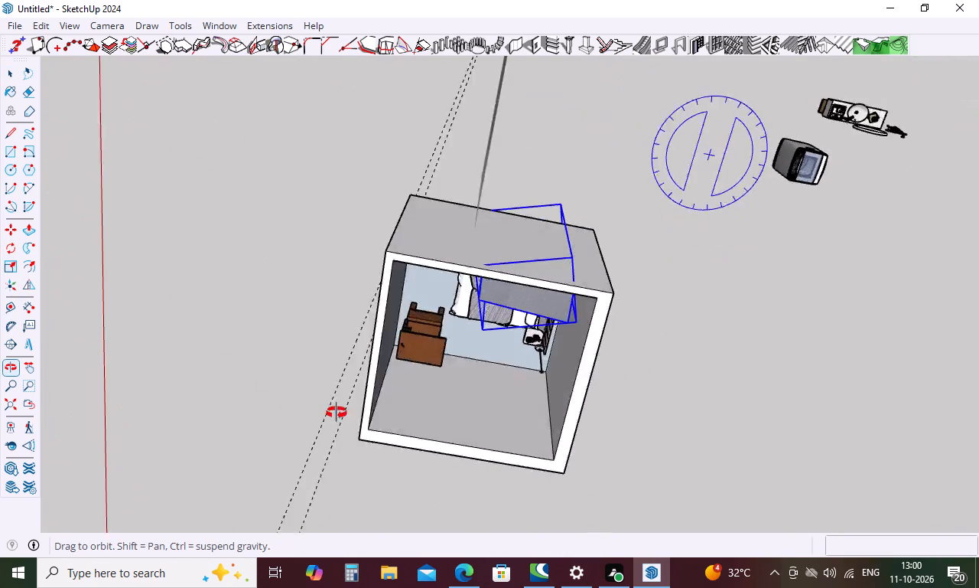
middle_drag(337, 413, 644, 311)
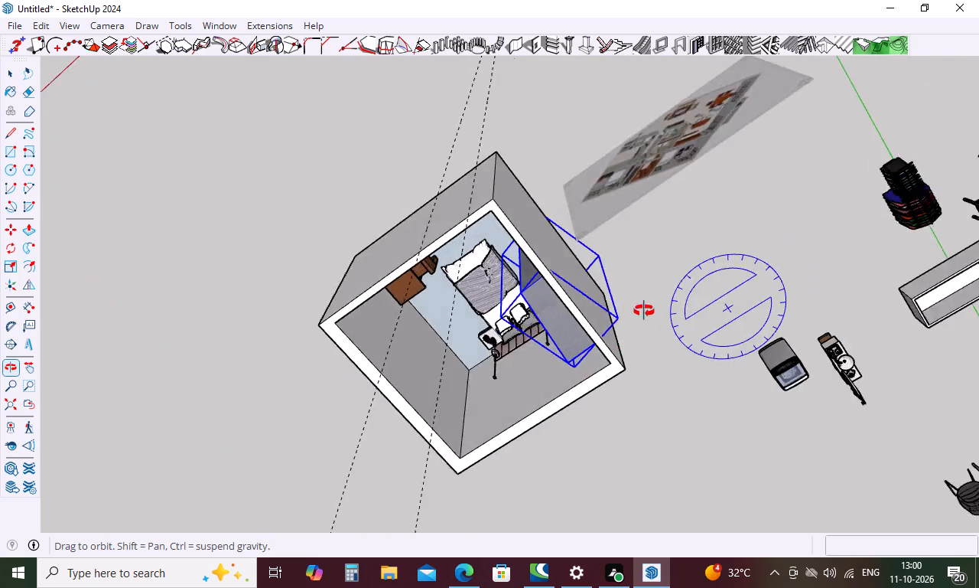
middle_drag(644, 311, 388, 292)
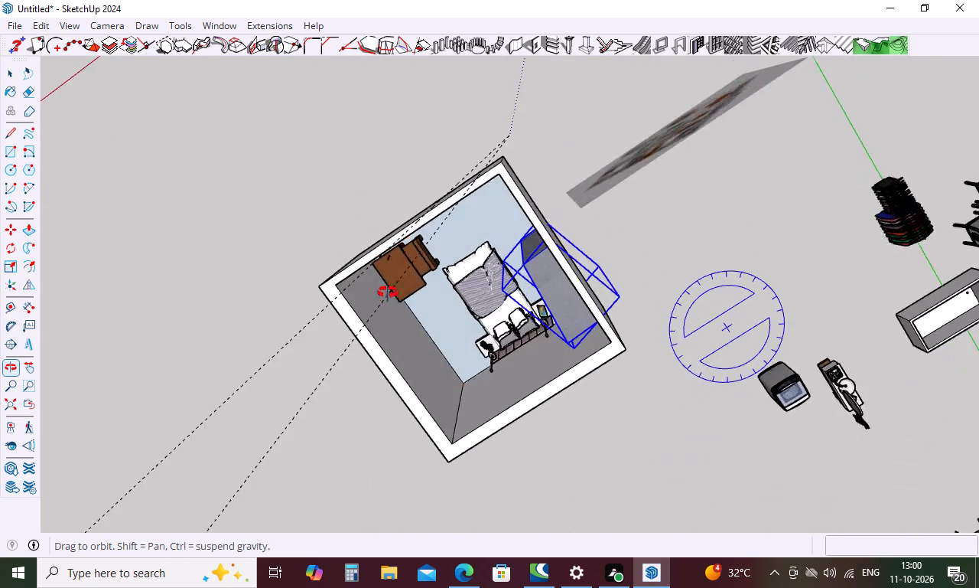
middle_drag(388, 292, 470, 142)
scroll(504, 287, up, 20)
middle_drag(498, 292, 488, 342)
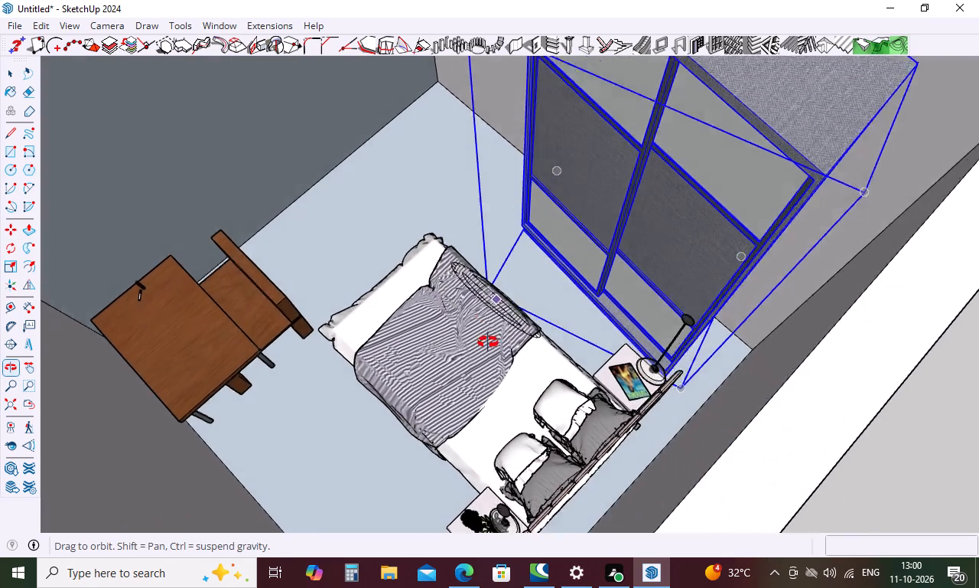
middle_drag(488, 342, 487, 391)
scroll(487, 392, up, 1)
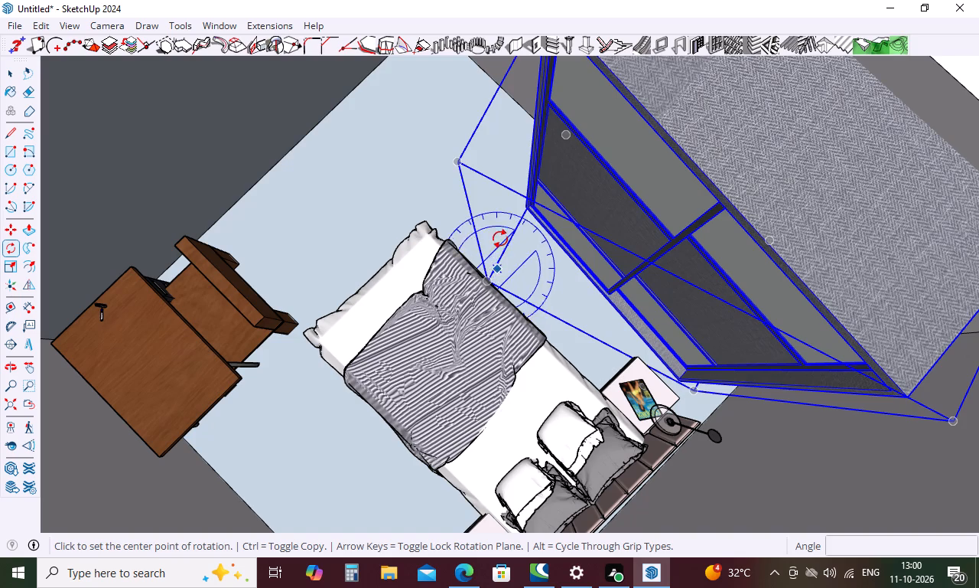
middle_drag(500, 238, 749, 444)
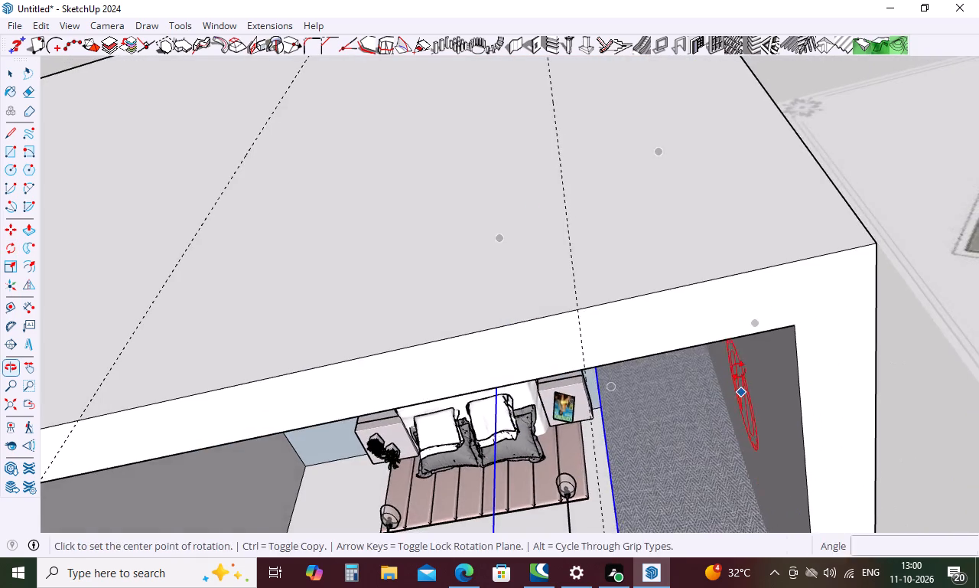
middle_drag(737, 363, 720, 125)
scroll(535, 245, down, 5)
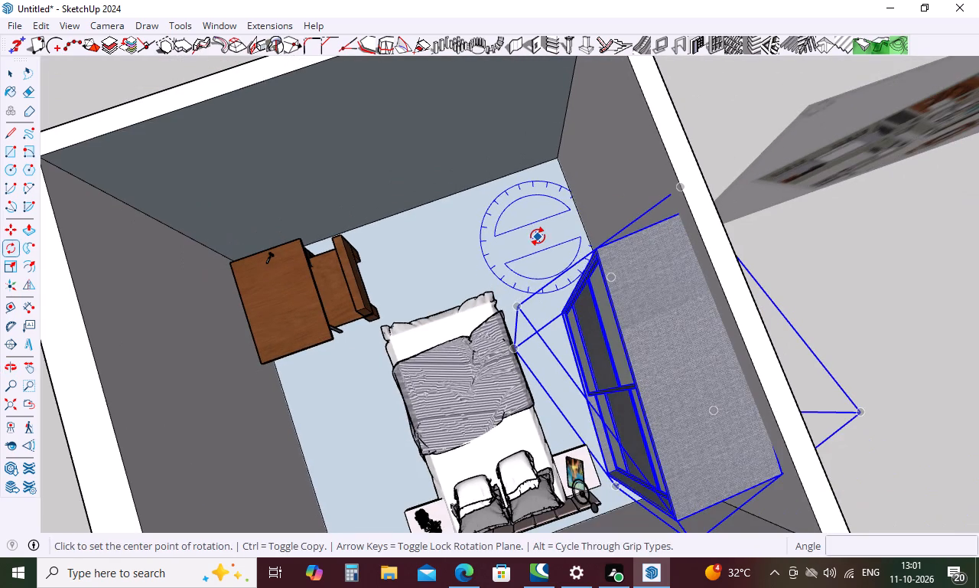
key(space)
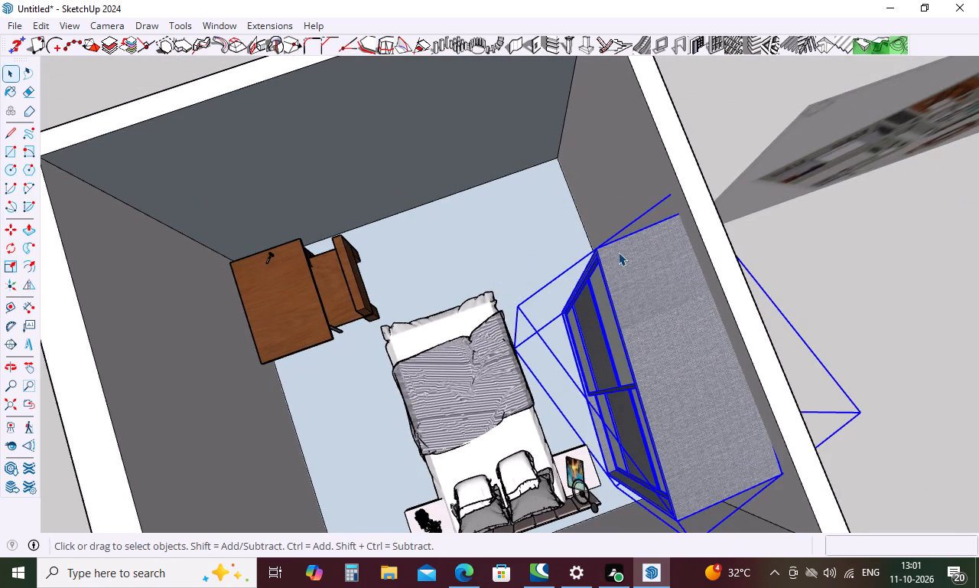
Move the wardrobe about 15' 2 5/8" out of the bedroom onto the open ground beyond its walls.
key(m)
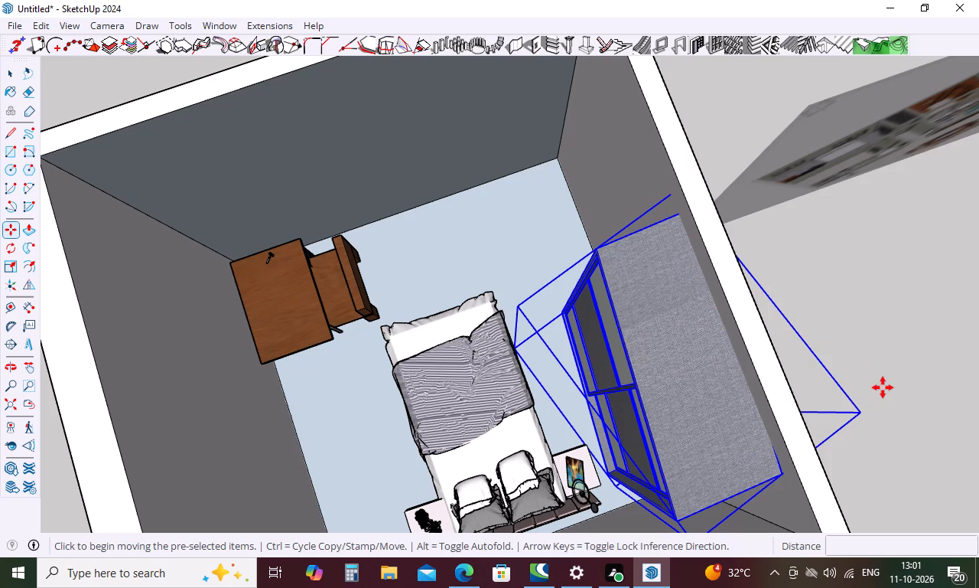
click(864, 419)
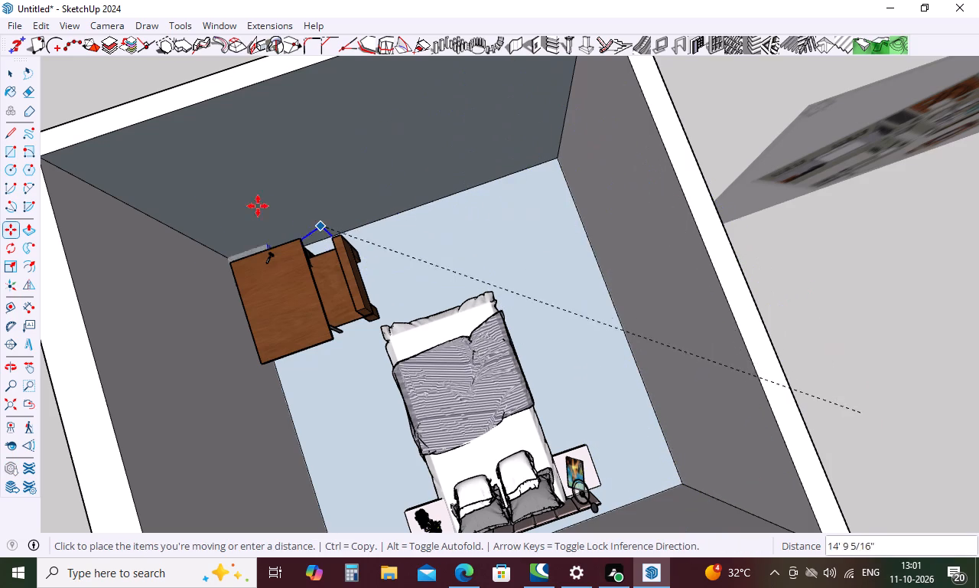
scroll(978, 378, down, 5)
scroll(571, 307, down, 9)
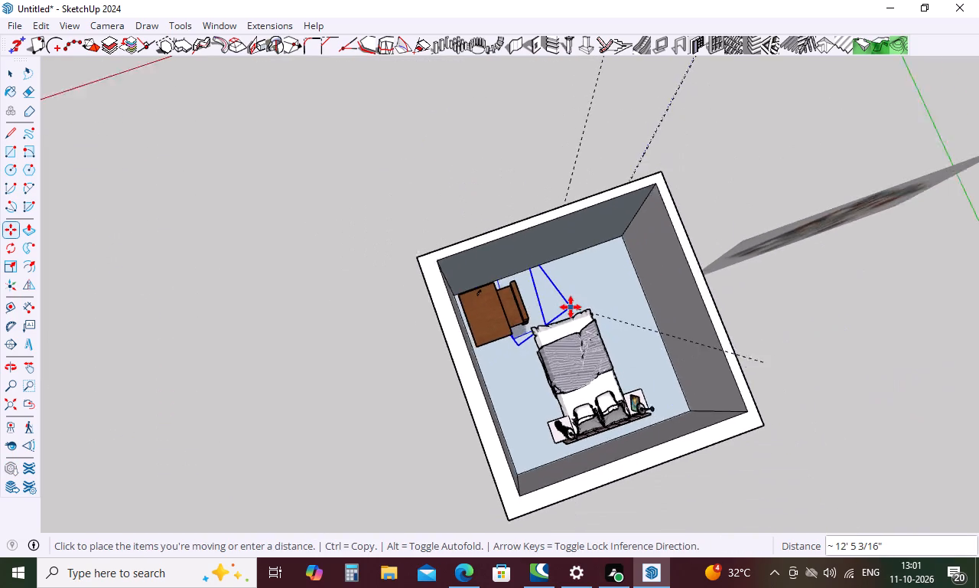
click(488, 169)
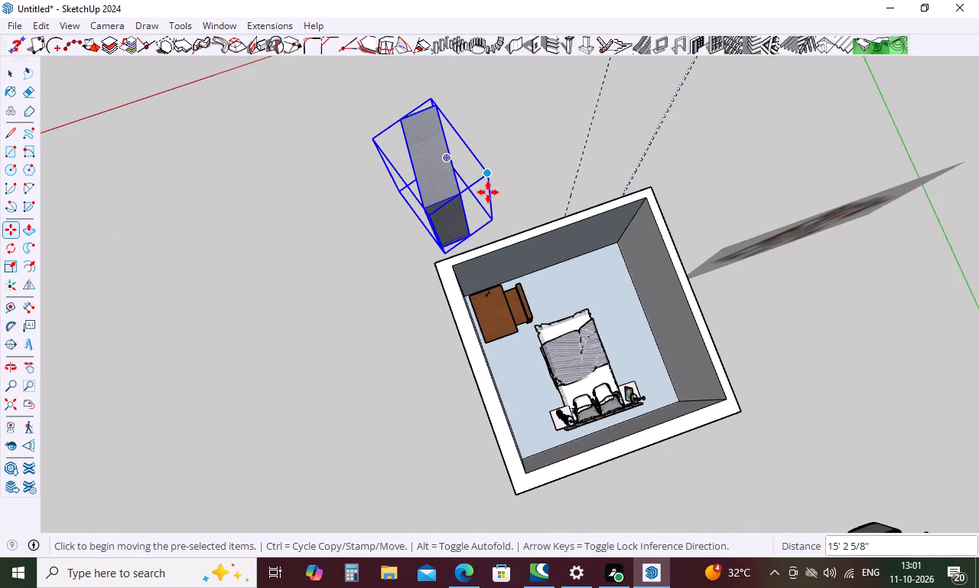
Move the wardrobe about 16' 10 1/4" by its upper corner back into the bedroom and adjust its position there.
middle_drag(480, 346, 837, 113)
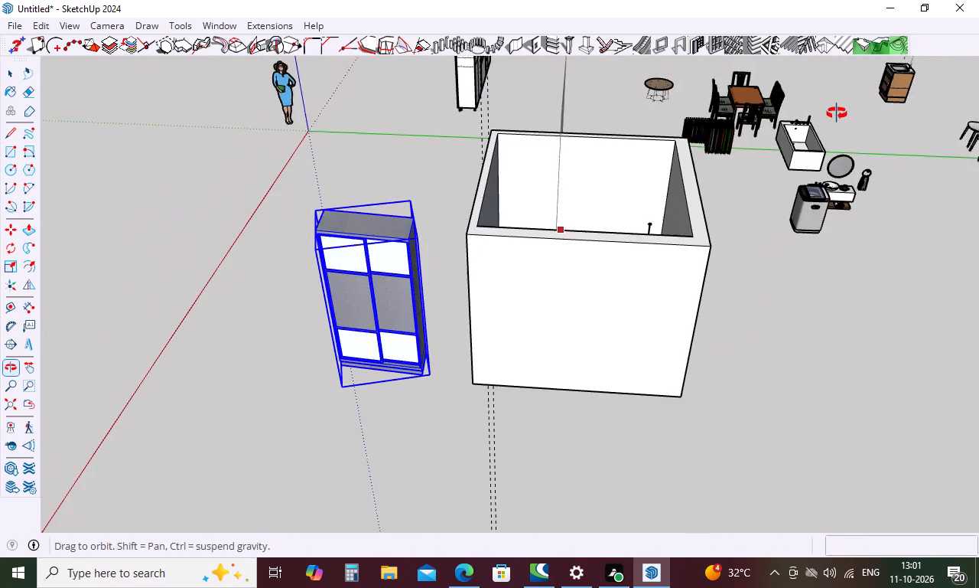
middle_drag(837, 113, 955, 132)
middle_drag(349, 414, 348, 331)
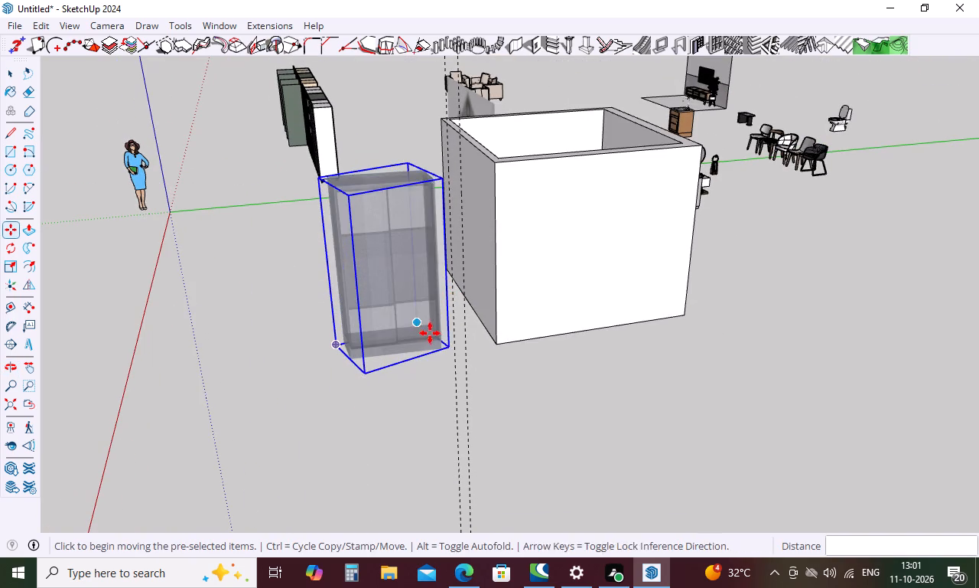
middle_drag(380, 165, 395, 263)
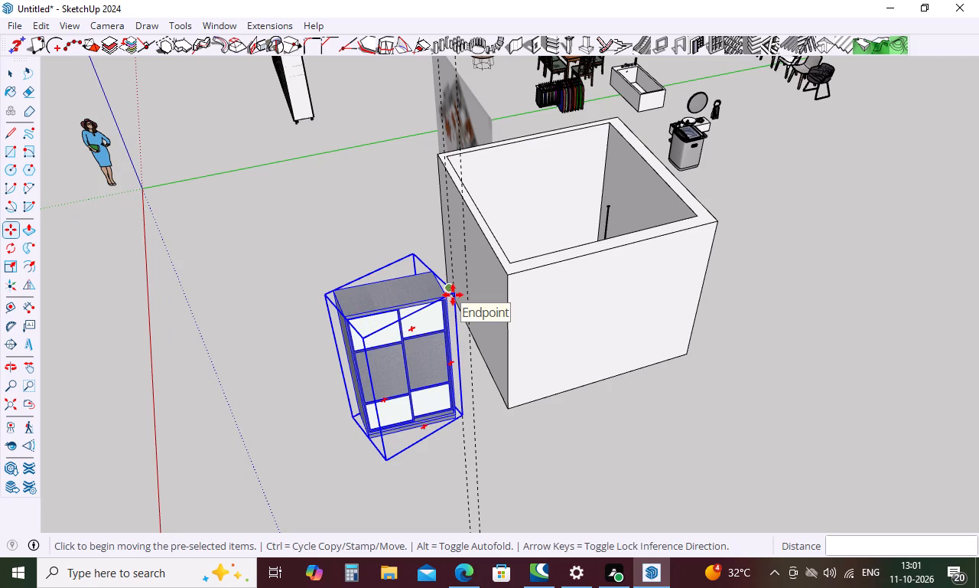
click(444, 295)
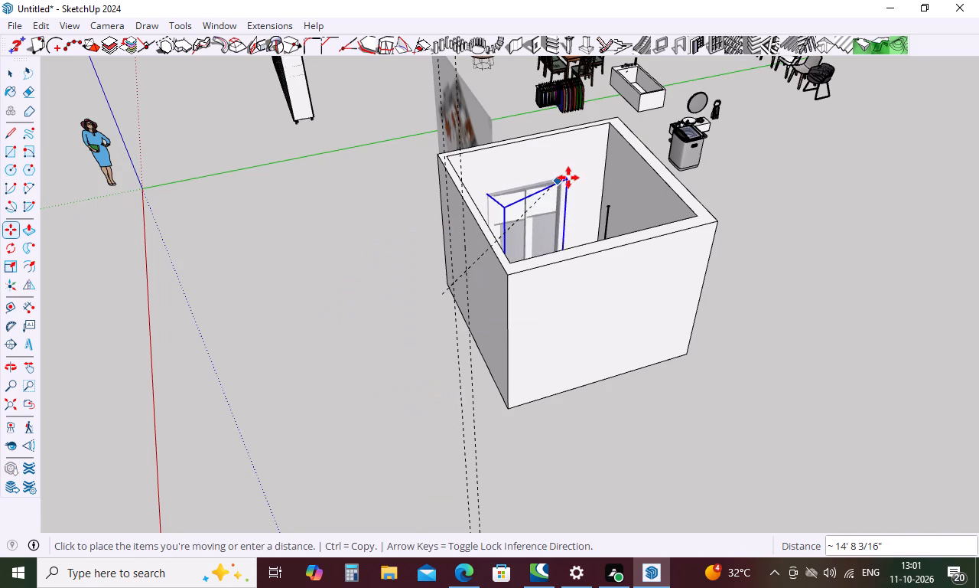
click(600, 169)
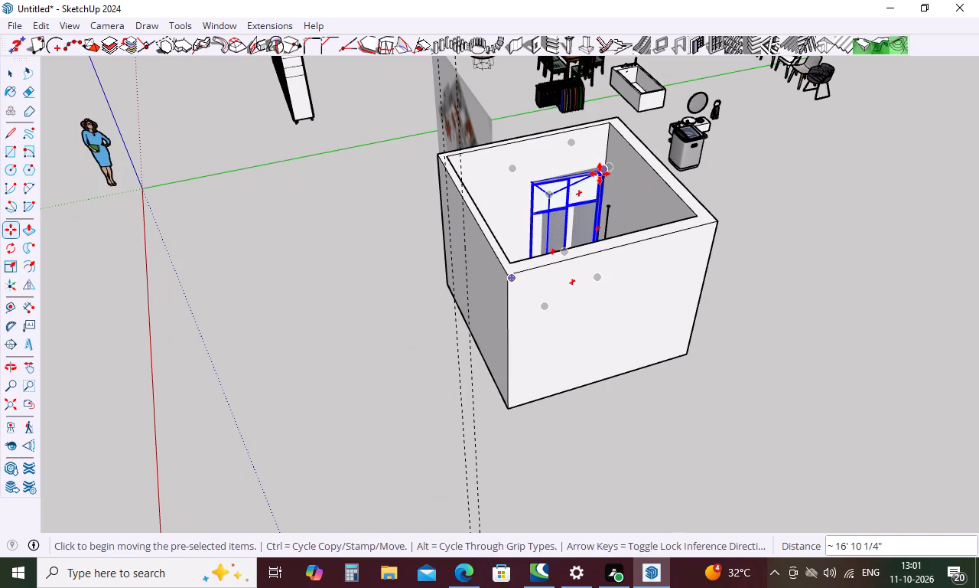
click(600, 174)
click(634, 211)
Move the wardrobe from beside the bed to the open ground outside the bedroom.
middle_drag(591, 200, 570, 317)
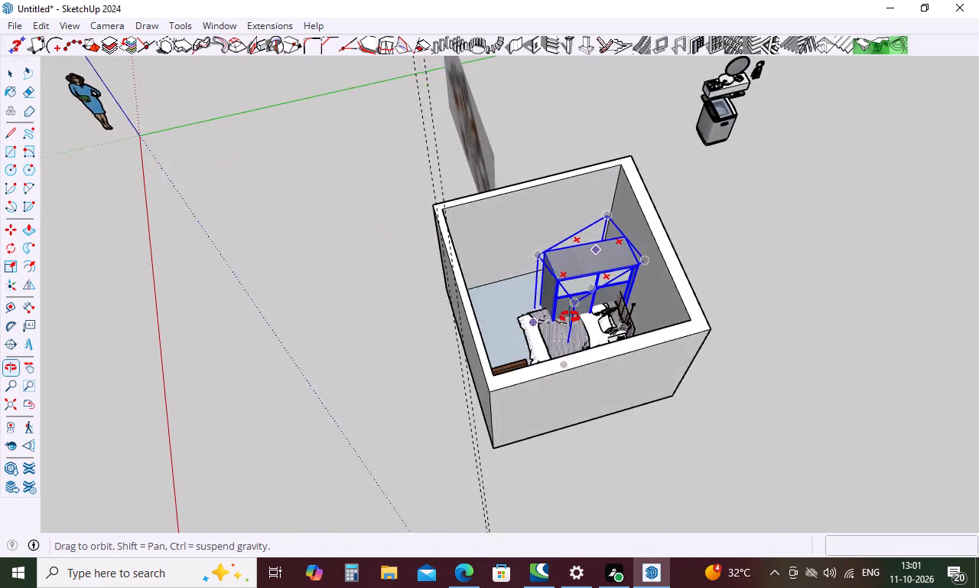
middle_drag(570, 317, 556, 432)
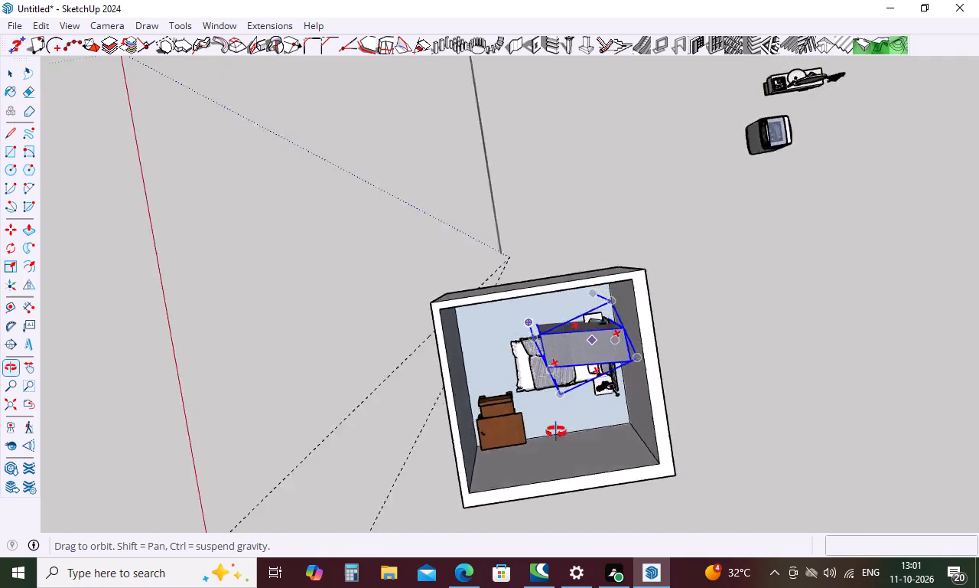
middle_drag(556, 432, 564, 400)
click(589, 341)
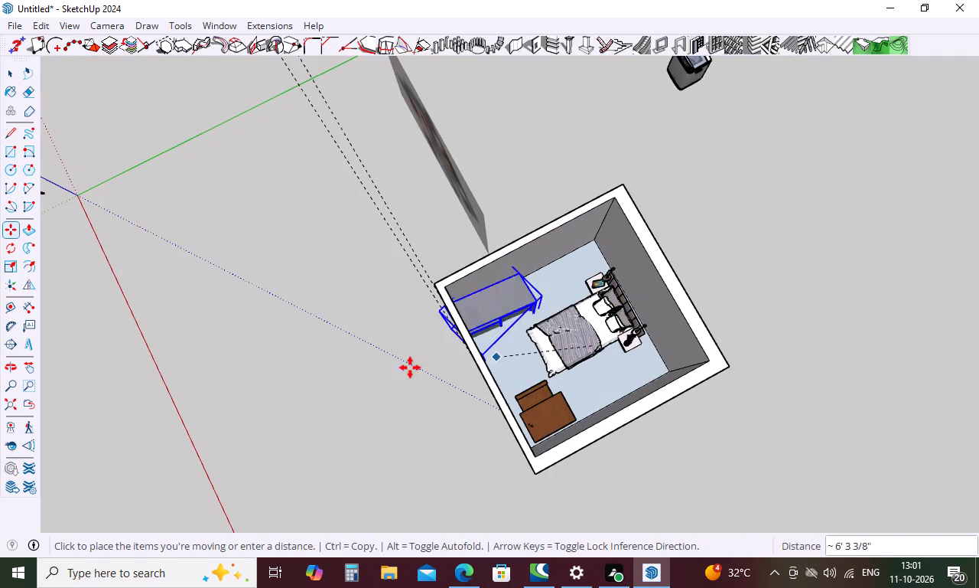
click(324, 383)
Examine the bedroom and the wardrobe outside it against the floor plan image from several angles.
middle_drag(350, 399, 402, 243)
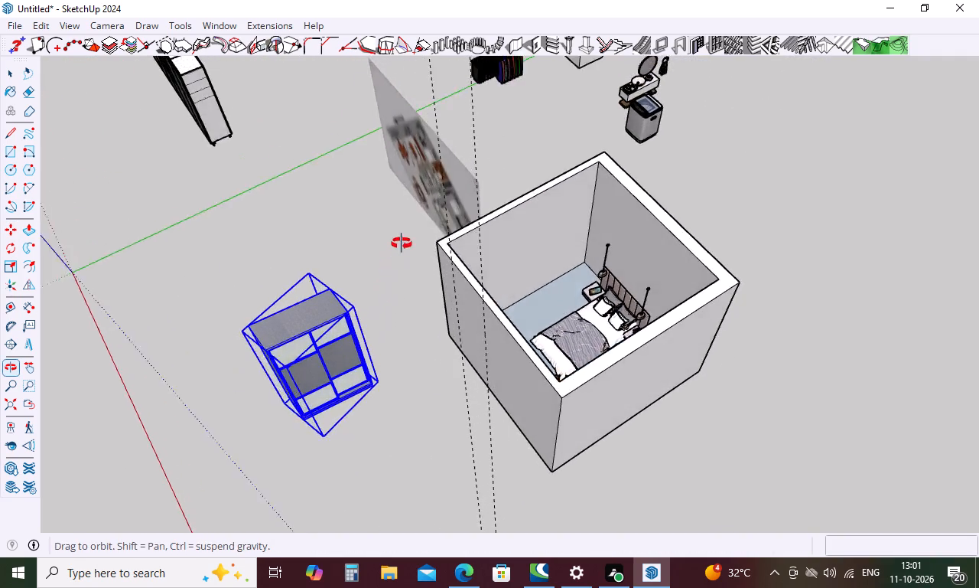
middle_drag(402, 243, 665, 213)
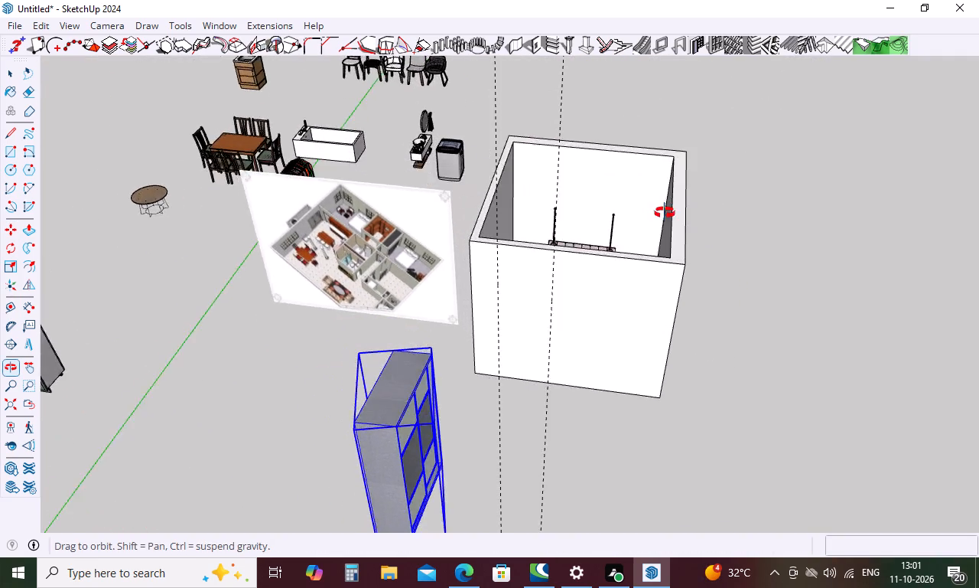
middle_drag(665, 213, 704, 194)
scroll(410, 324, down, 15)
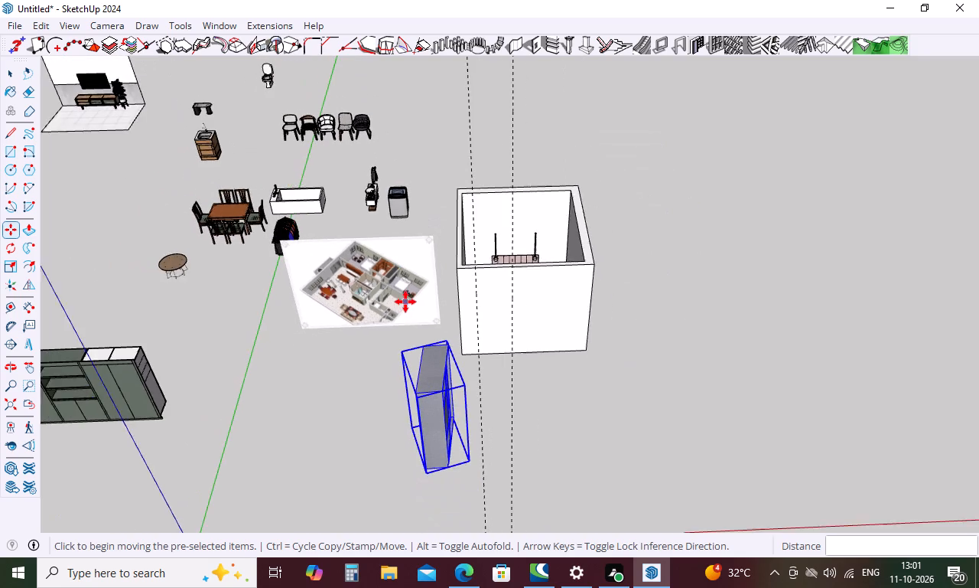
middle_drag(406, 456, 477, 370)
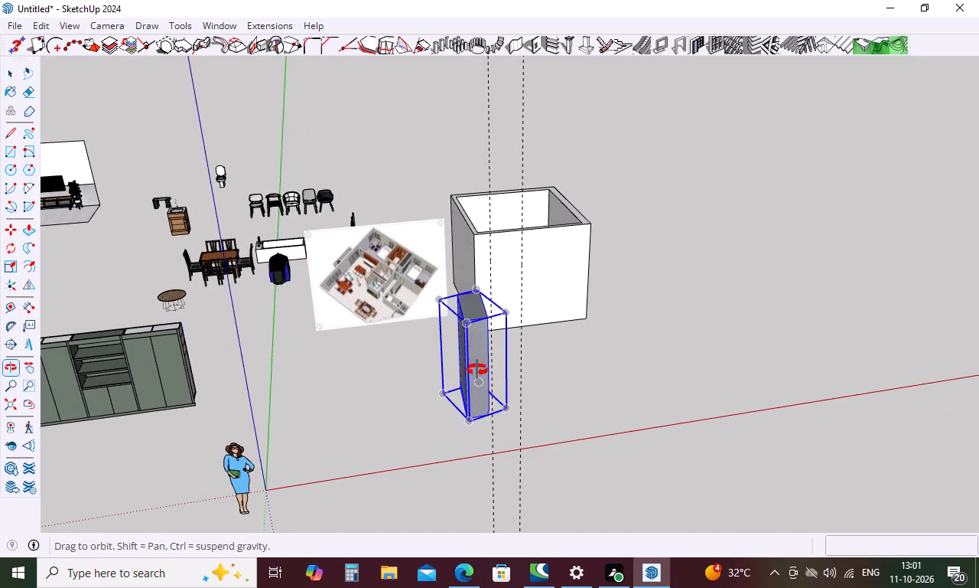
middle_drag(477, 370, 508, 370)
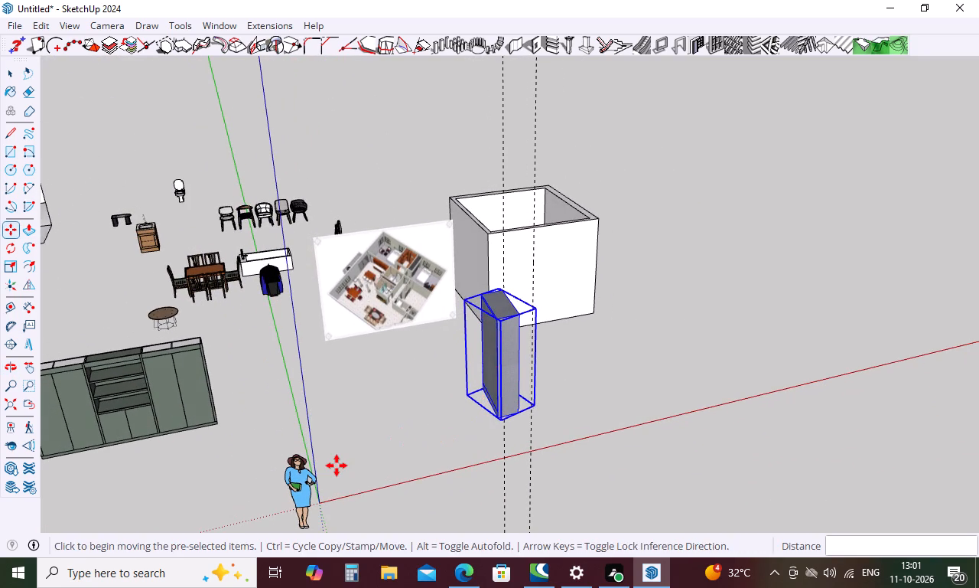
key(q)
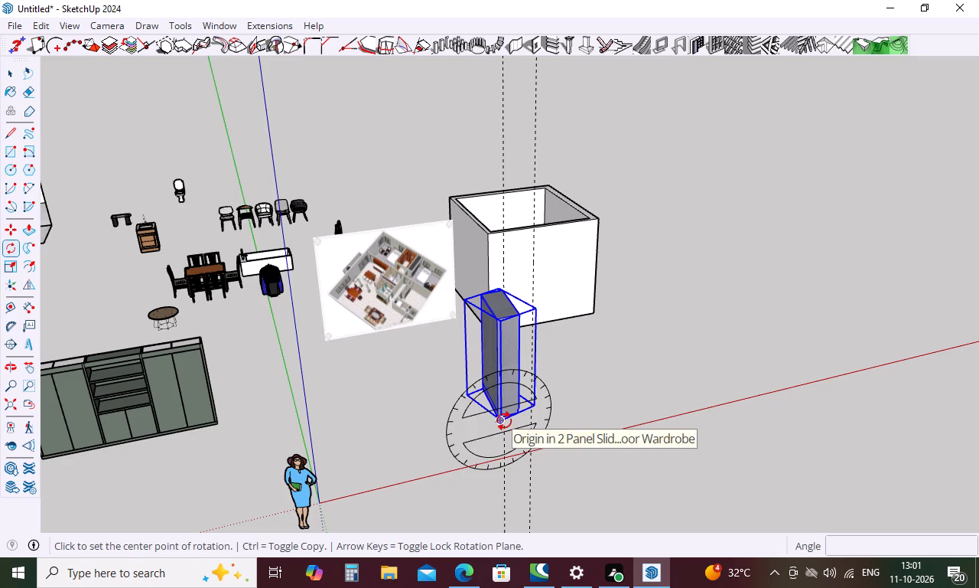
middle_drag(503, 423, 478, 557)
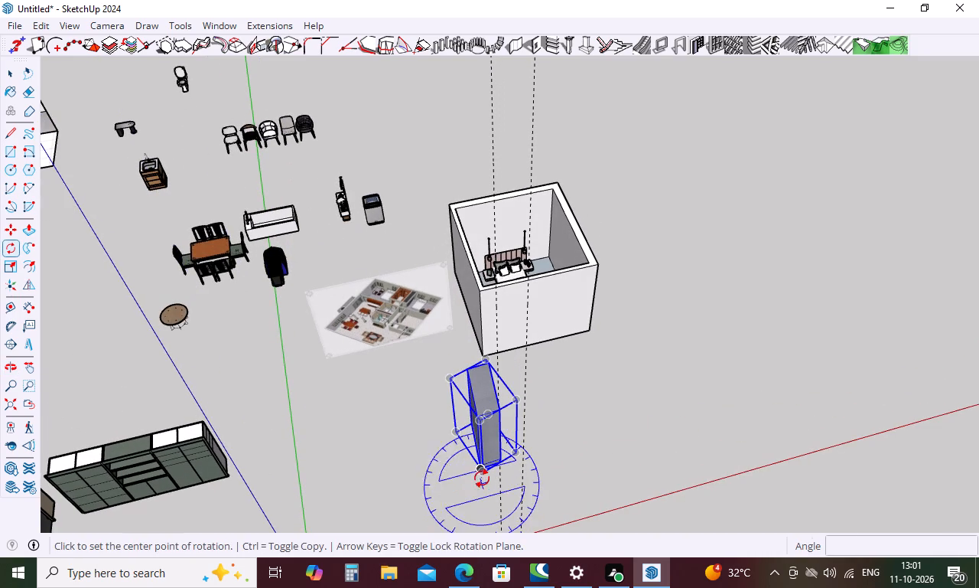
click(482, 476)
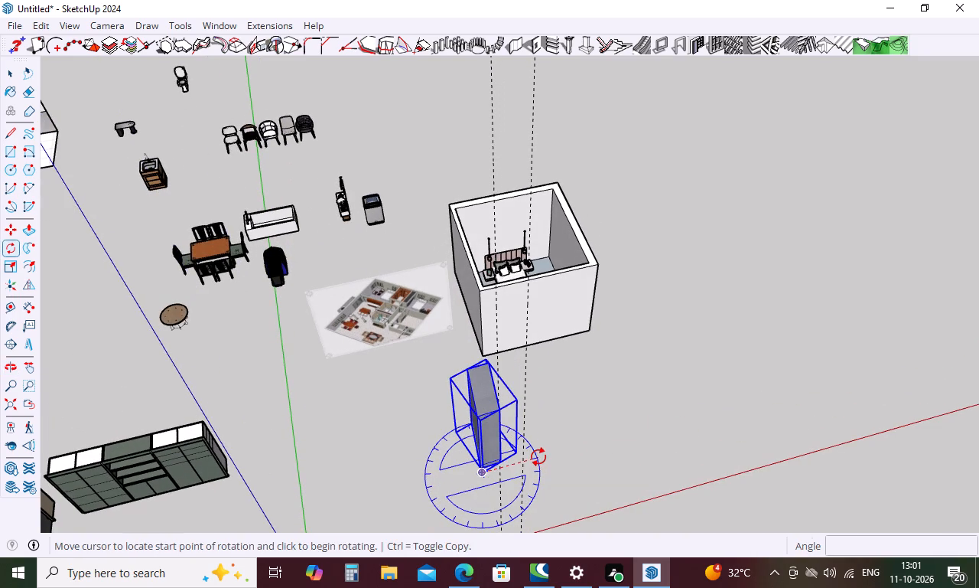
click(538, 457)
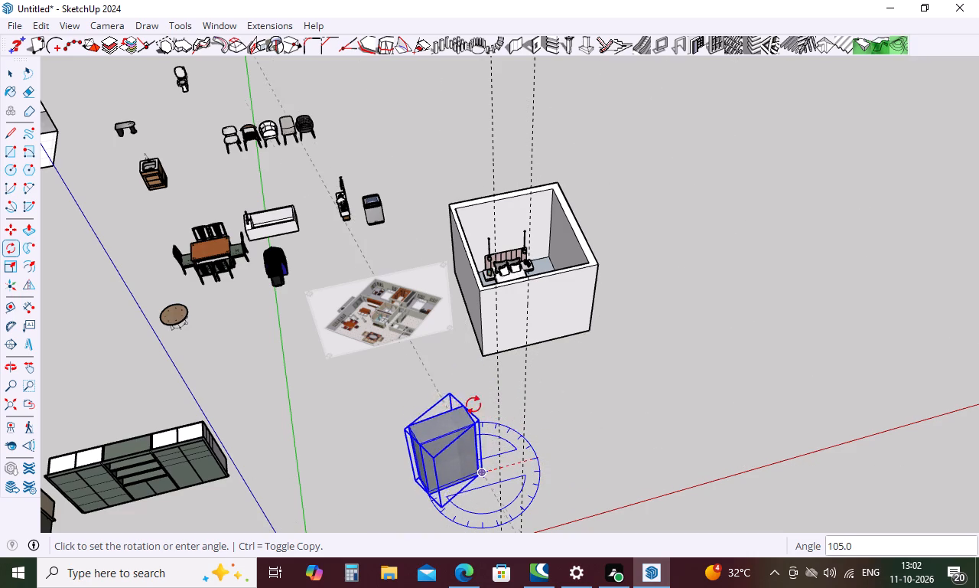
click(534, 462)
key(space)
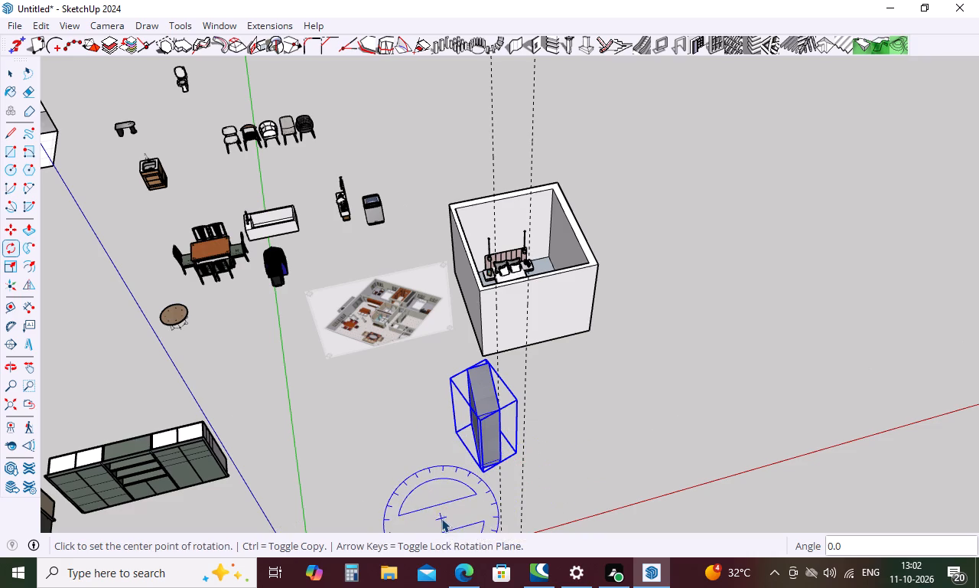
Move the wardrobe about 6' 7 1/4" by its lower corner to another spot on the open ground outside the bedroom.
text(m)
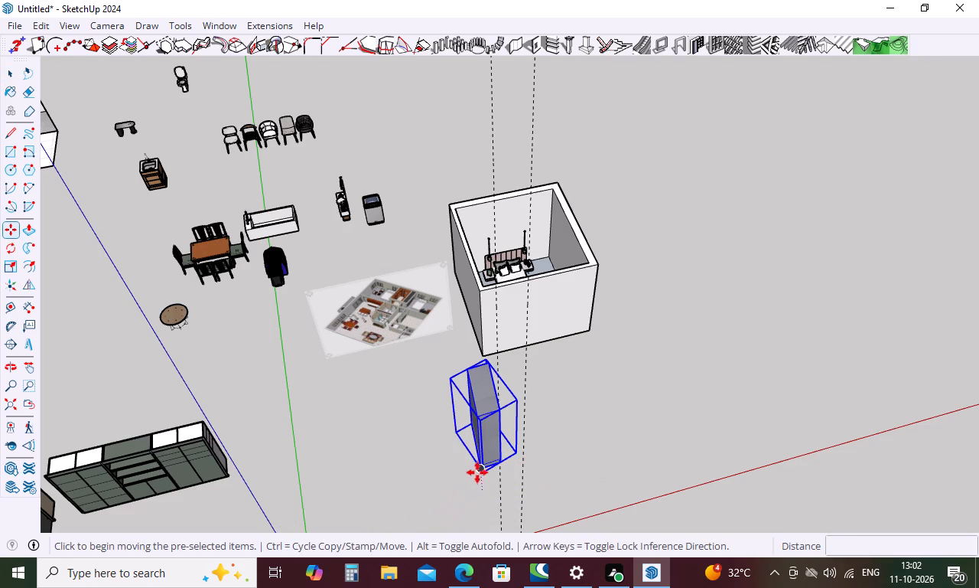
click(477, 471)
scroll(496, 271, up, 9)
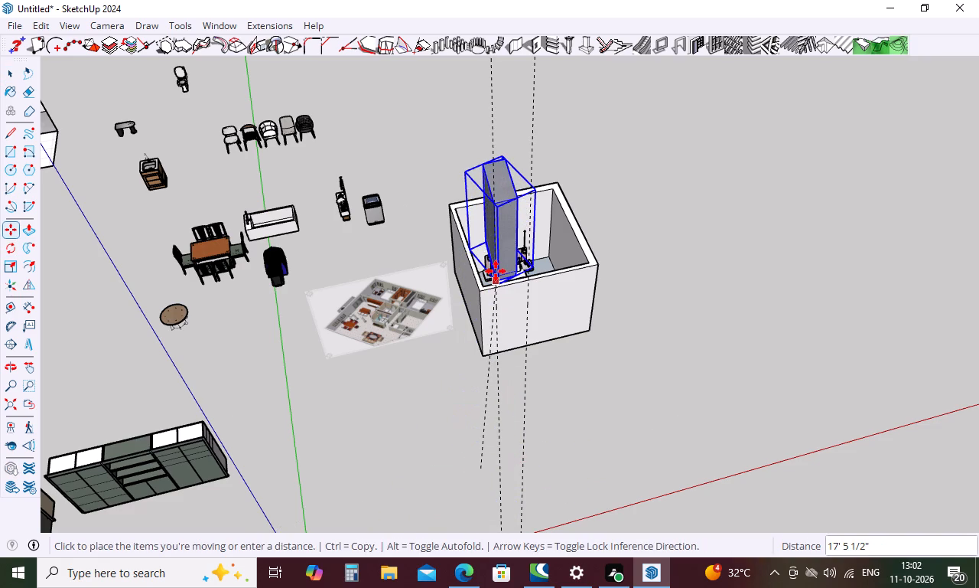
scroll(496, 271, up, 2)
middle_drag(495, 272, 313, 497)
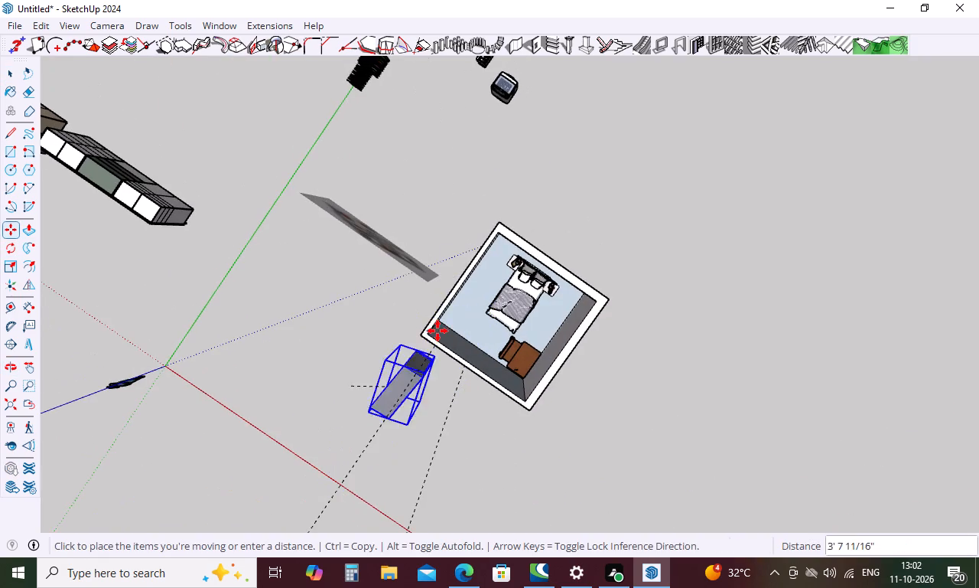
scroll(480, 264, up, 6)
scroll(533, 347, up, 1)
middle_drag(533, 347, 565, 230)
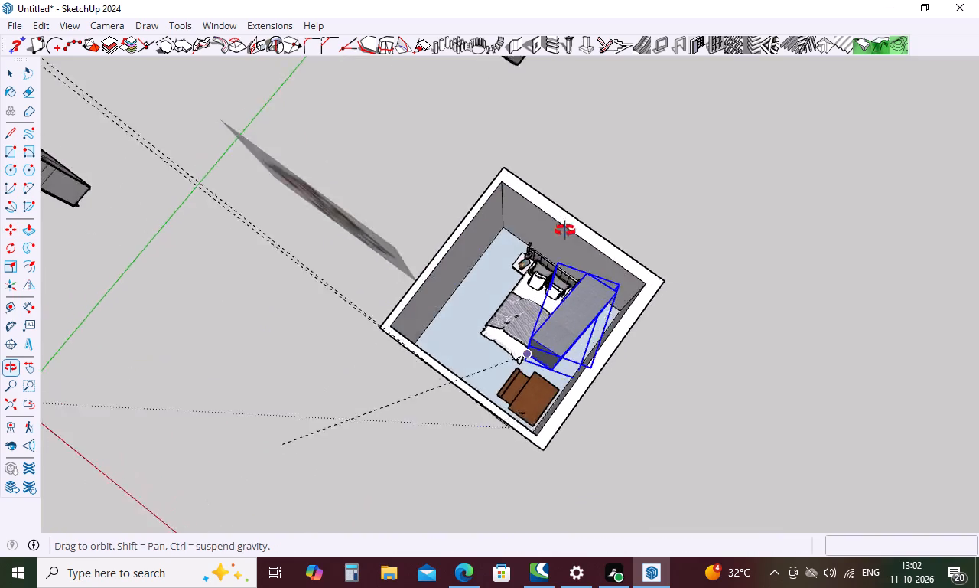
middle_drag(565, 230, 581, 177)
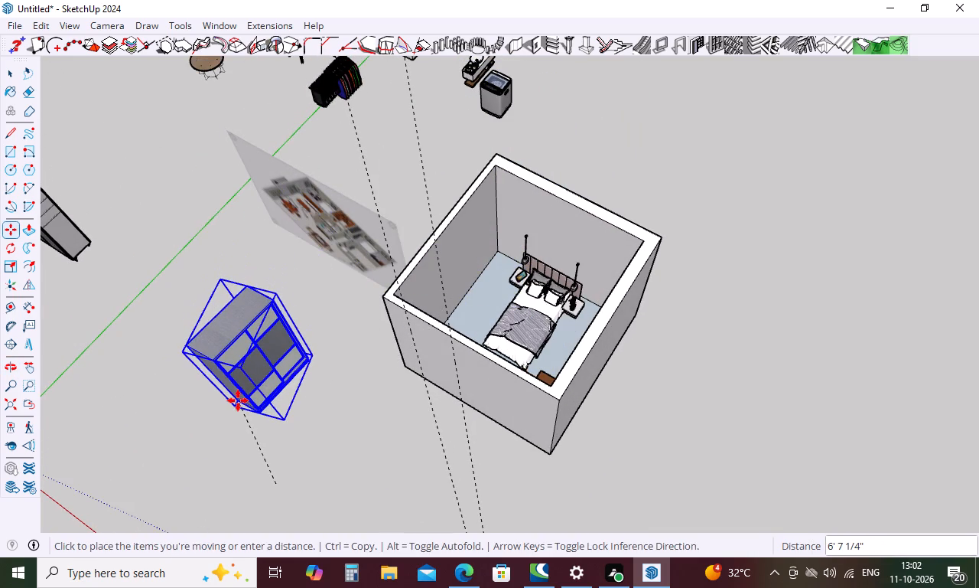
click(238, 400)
With hidden back edges temporarily shown, move the wardrobe about 17' by a back endpoint into the bedroom, against the wall beside the bed.
key(k)
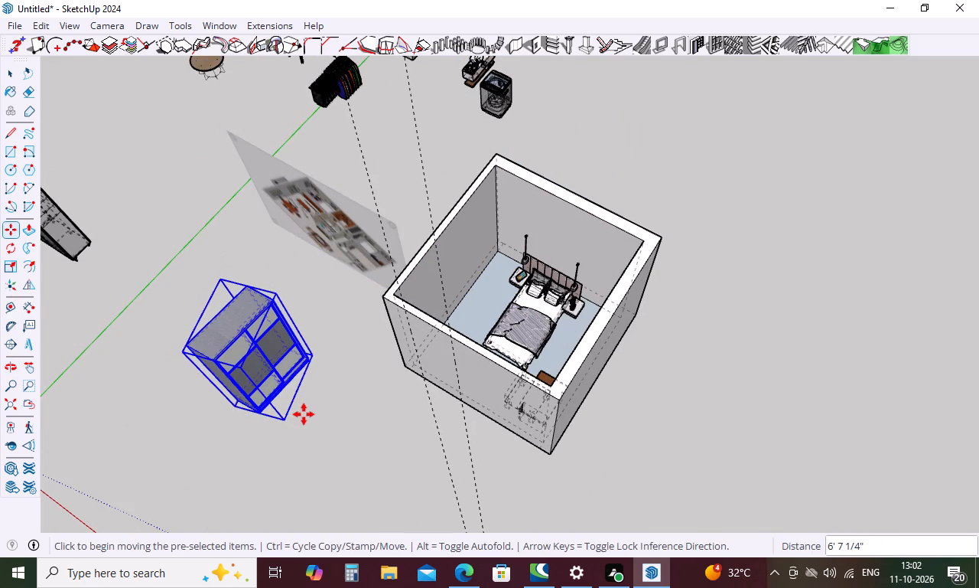
scroll(287, 354, up, 9)
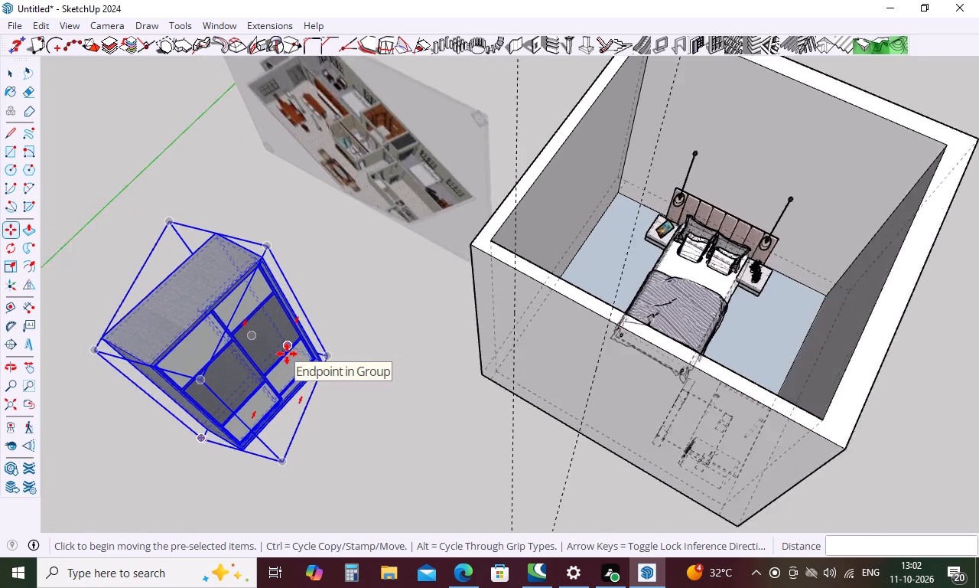
scroll(287, 354, up, 17)
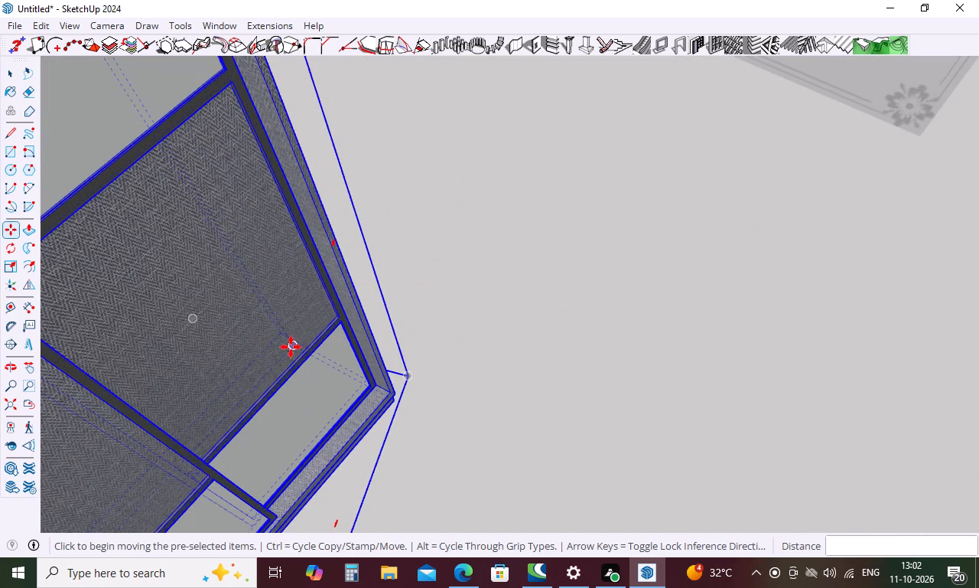
click(291, 346)
scroll(379, 299, down, 15)
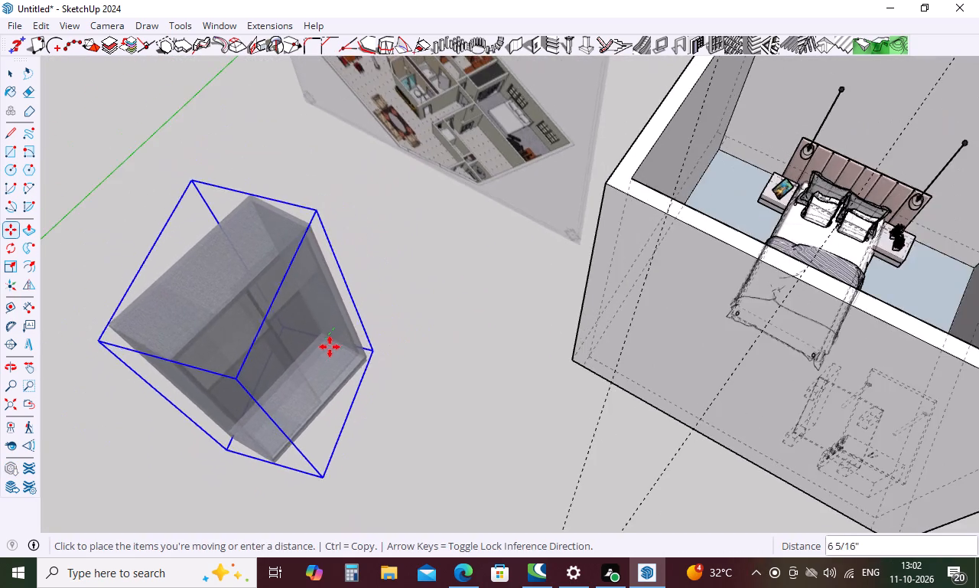
scroll(329, 347, down, 10)
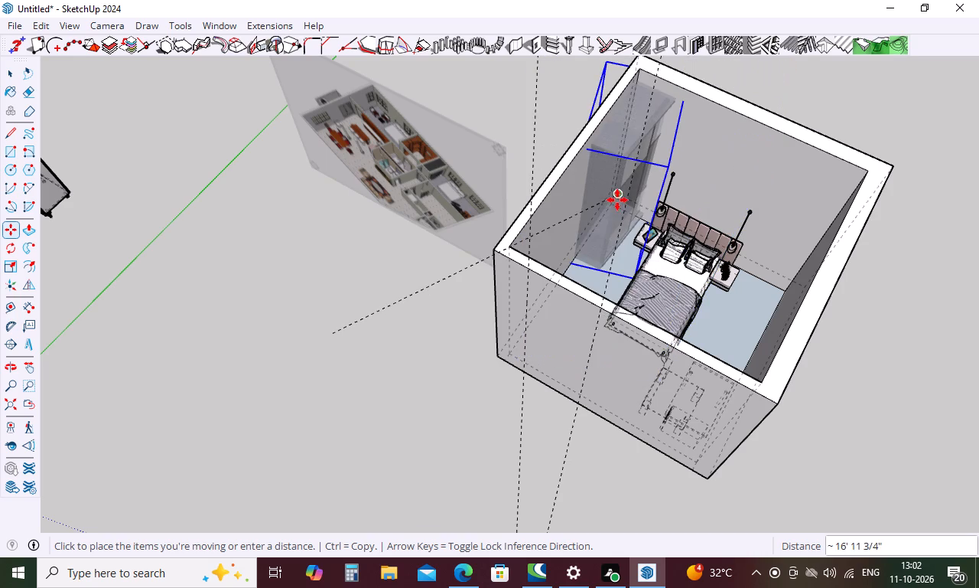
scroll(616, 202, up, 8)
click(616, 202)
scroll(427, 274, down, 14)
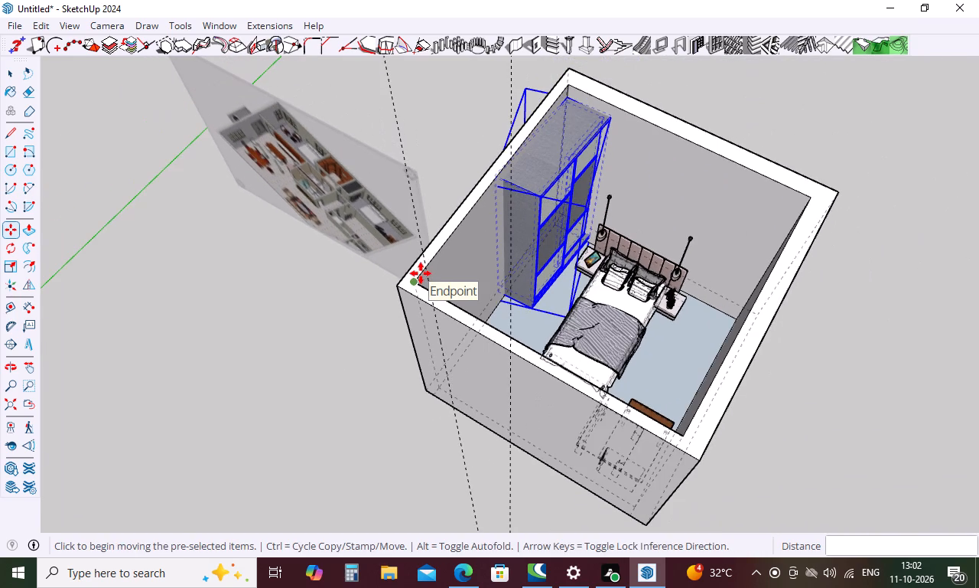
key(k)
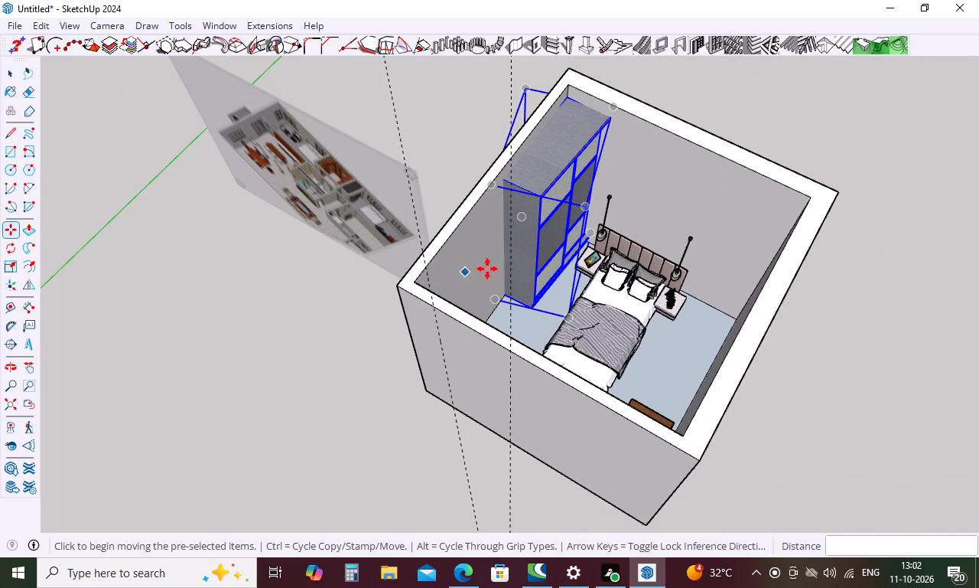
Move the wardrobe about 1' 1 1/16" along the wall, away from the headboard side of the bedroom.
middle_drag(508, 272, 243, 237)
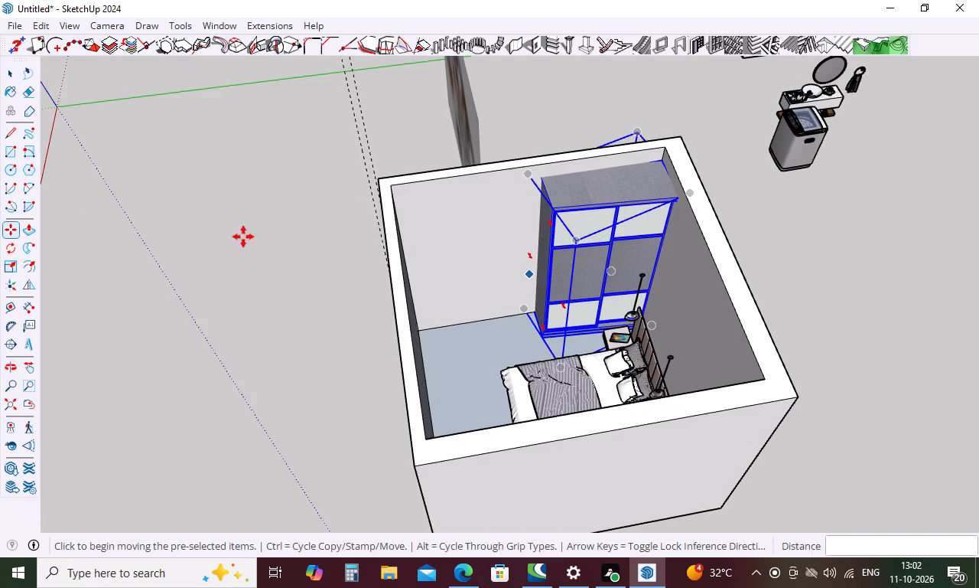
key(m)
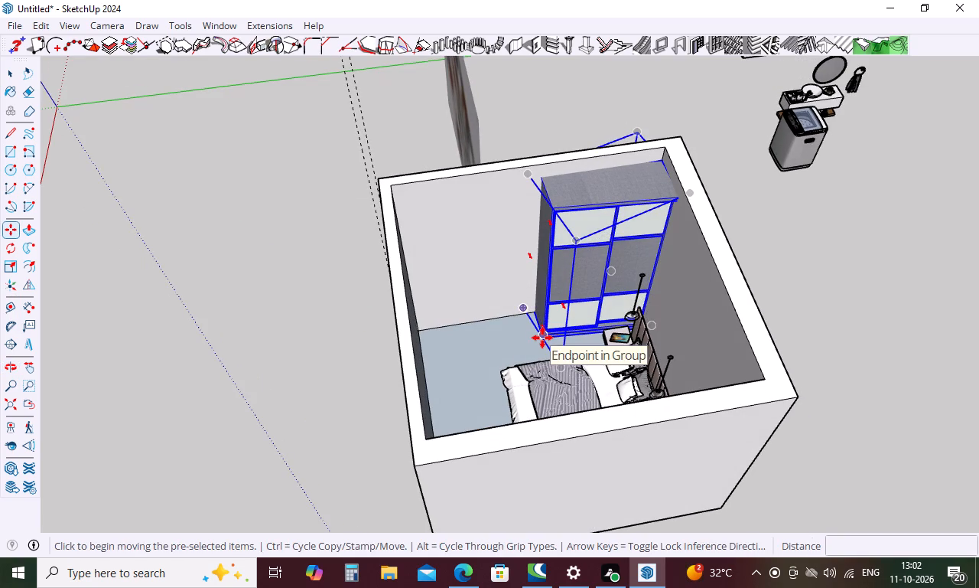
click(542, 338)
click(521, 341)
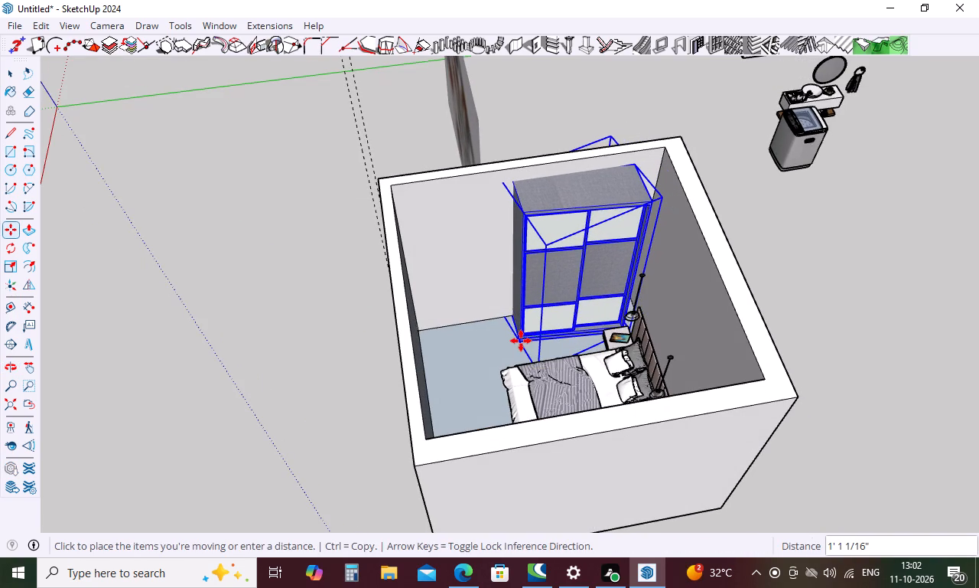
Rotate the wardrobe about 4.8 degrees around its lower front corner to line it up with the wall behind it.
middle_drag(635, 293, 595, 315)
scroll(529, 212, up, 1)
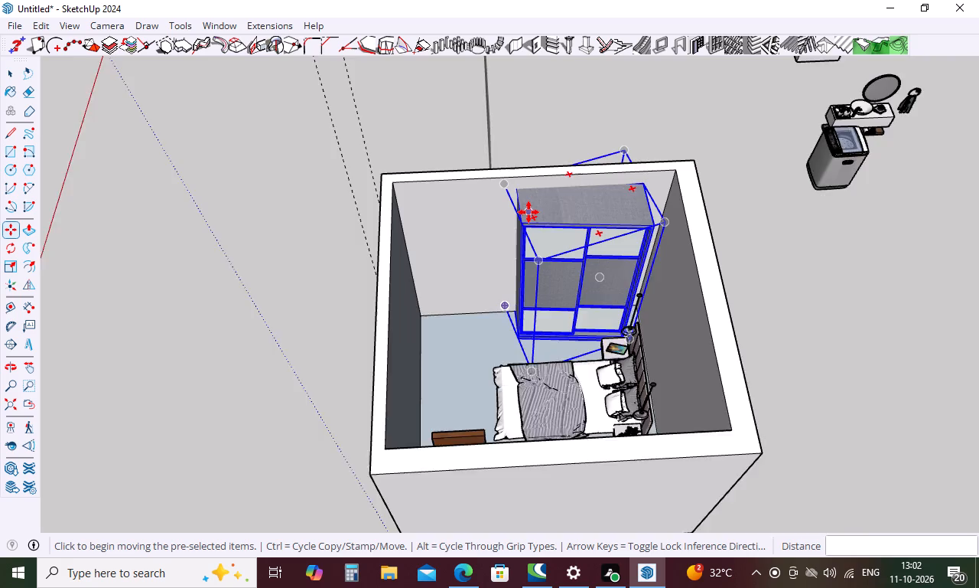
scroll(529, 212, up, 2)
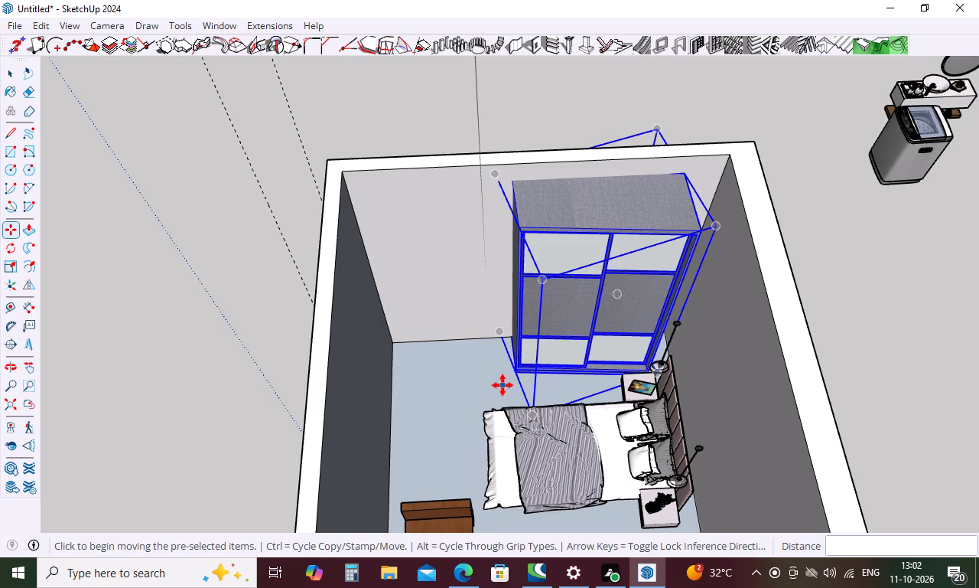
key(q)
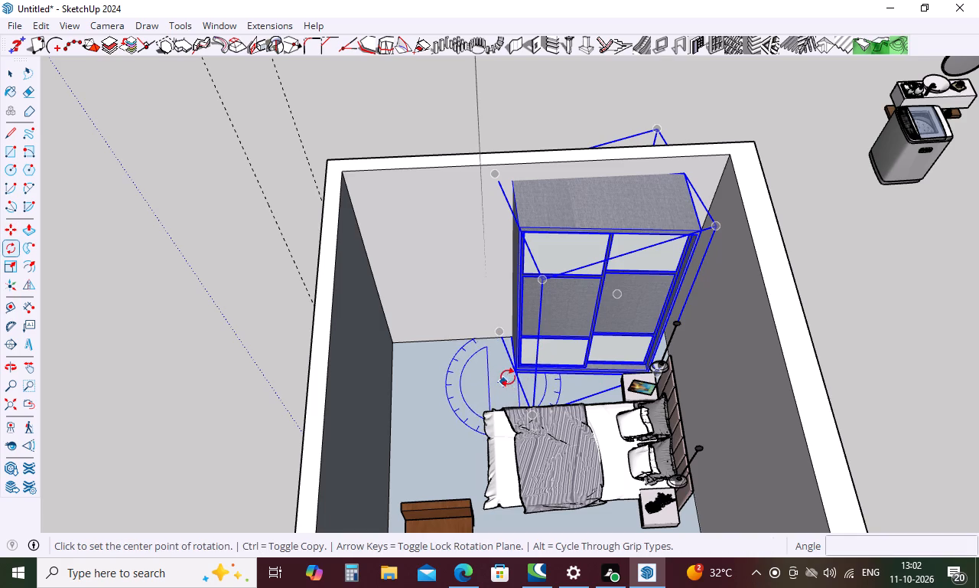
click(512, 376)
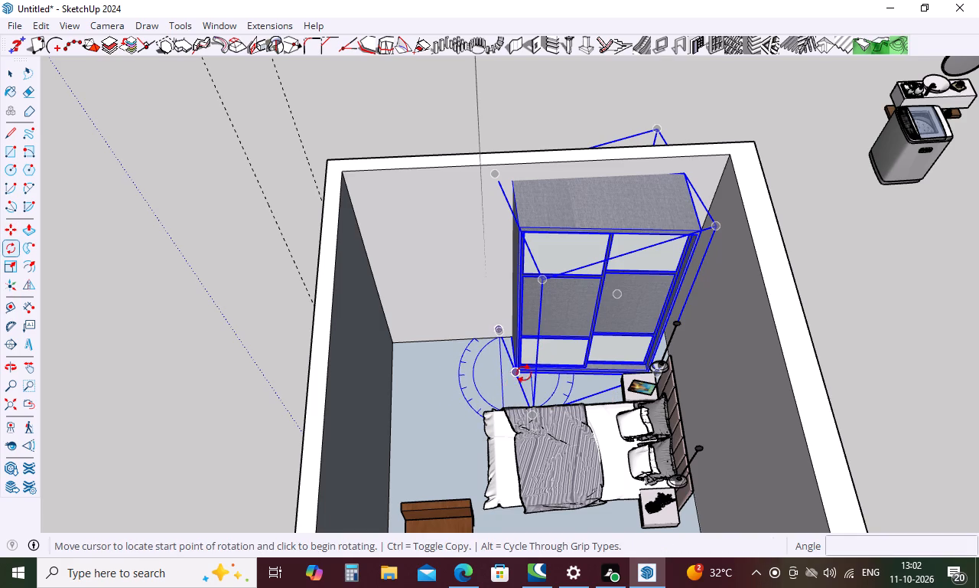
click(461, 374)
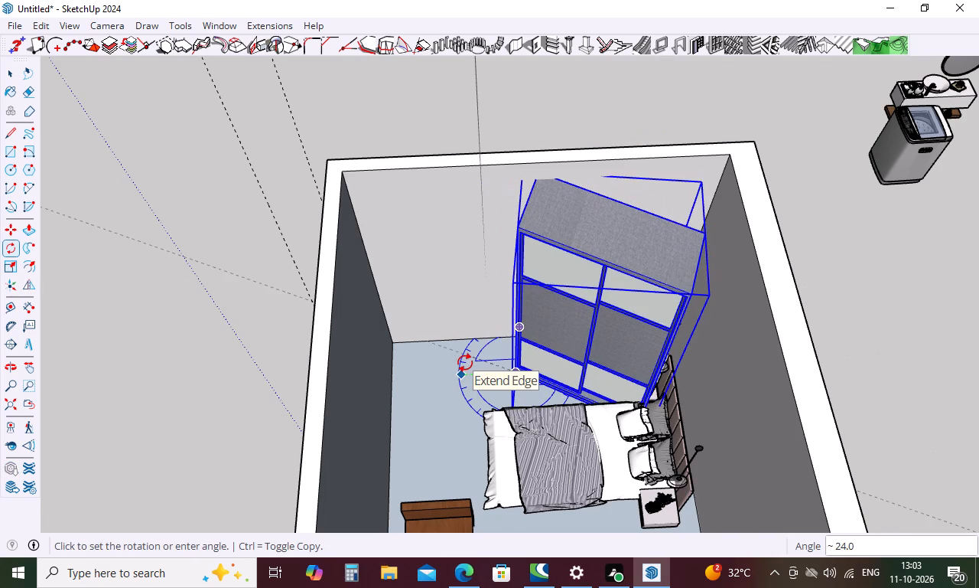
scroll(461, 376, up, 5)
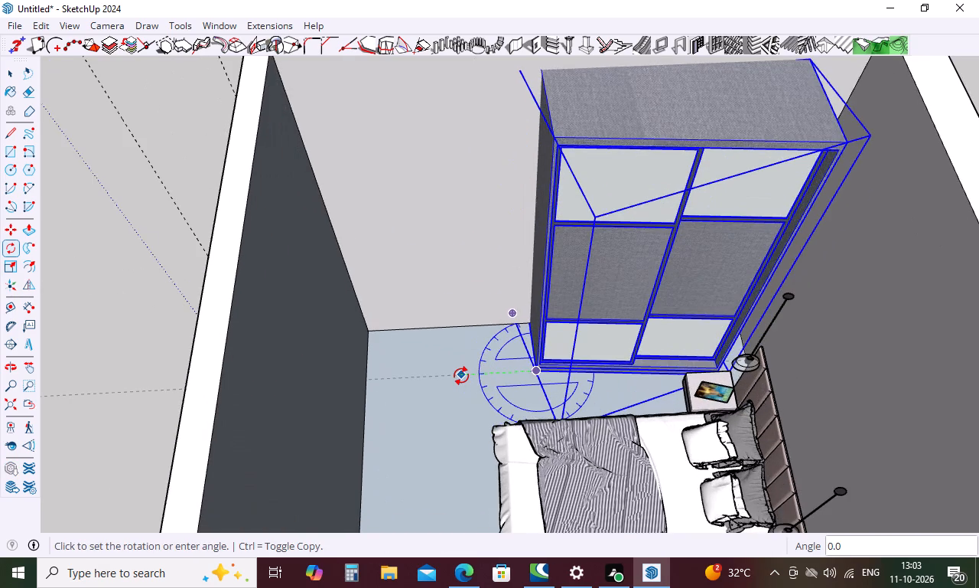
scroll(461, 376, up, 4)
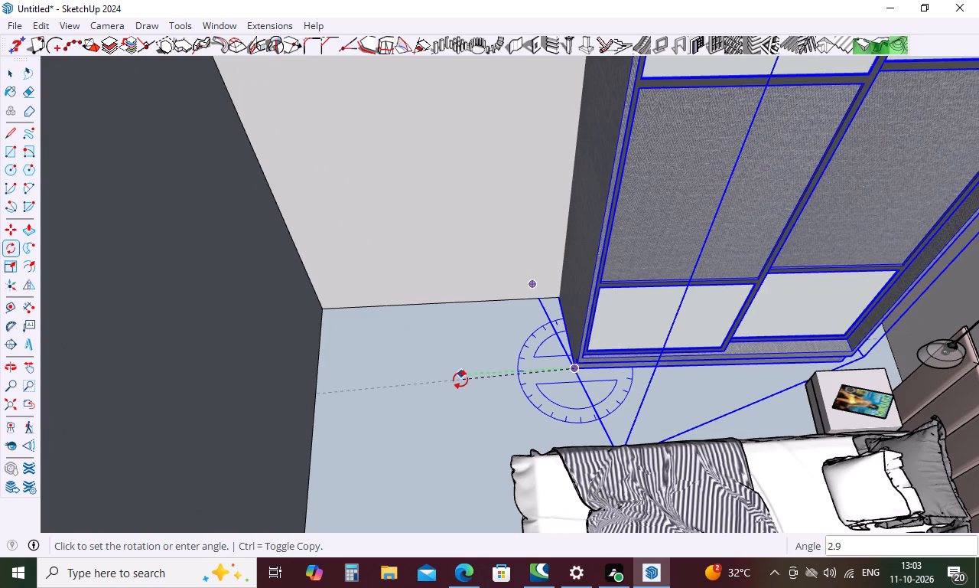
scroll(460, 380, down, 3)
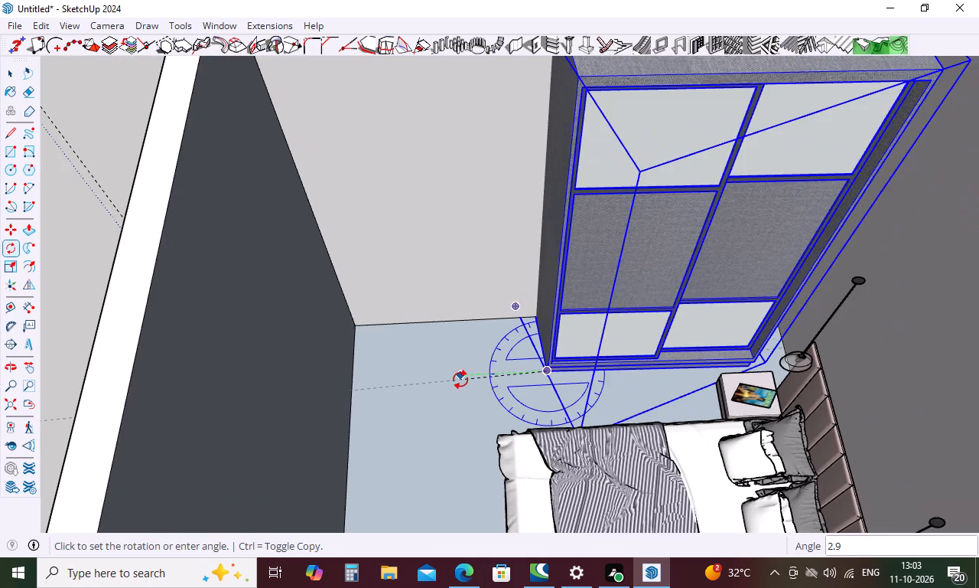
scroll(460, 380, down, 2)
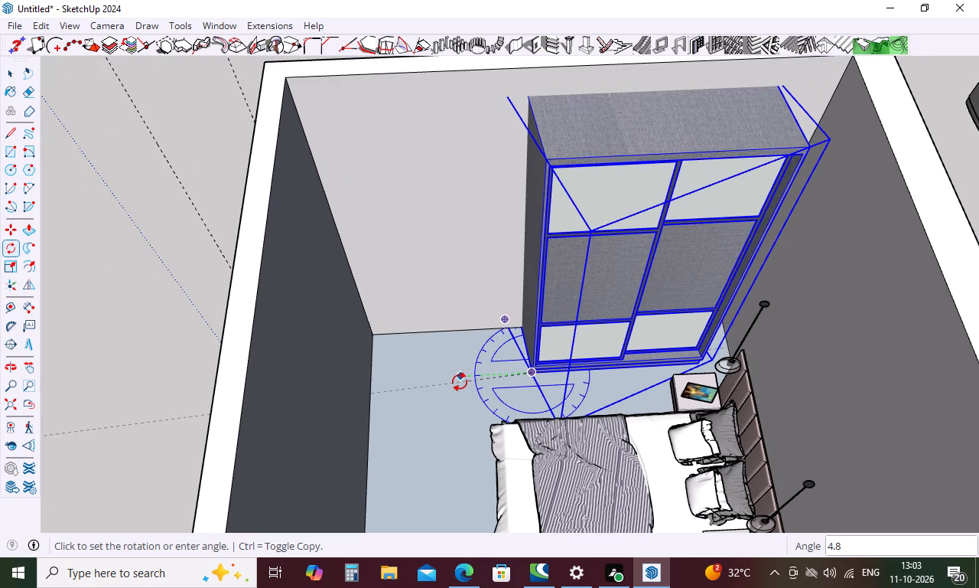
click(460, 382)
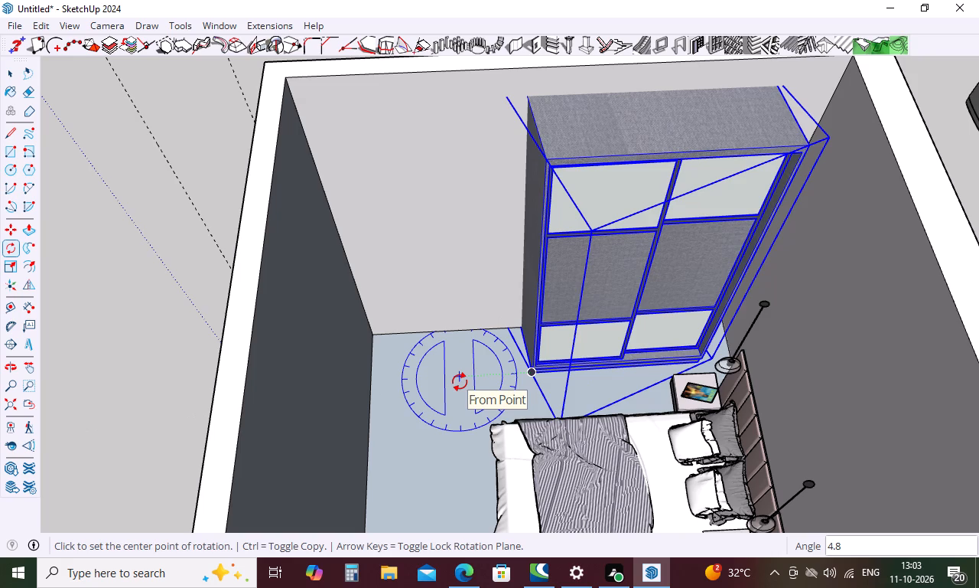
Rotate the wardrobe a further 1 degree around the same lower front corner.
click(532, 374)
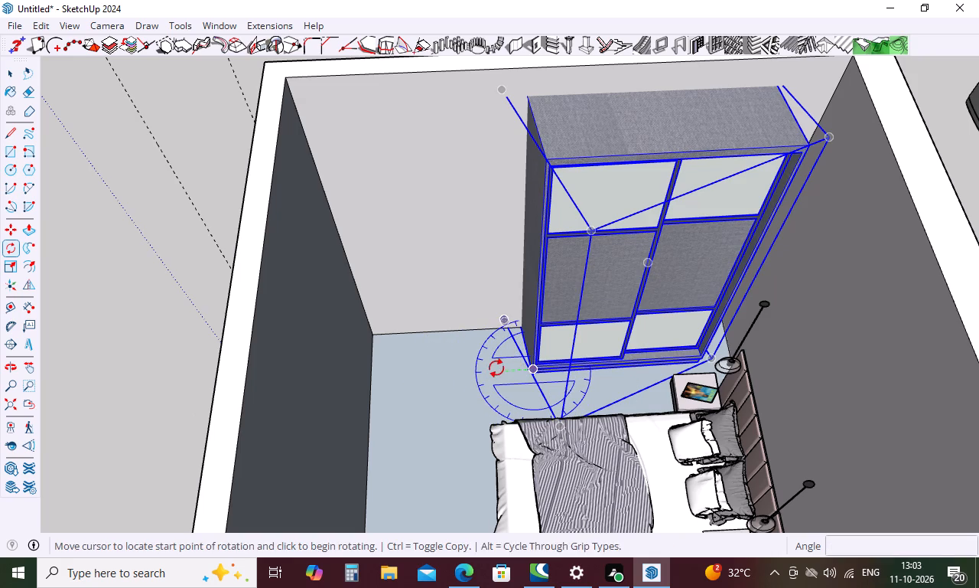
click(474, 371)
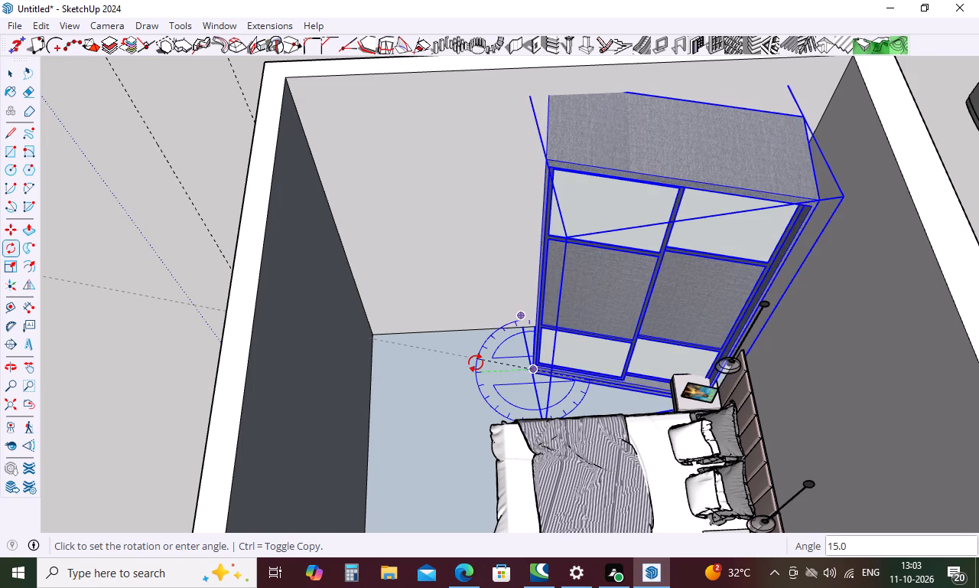
key(1)
key(Return)
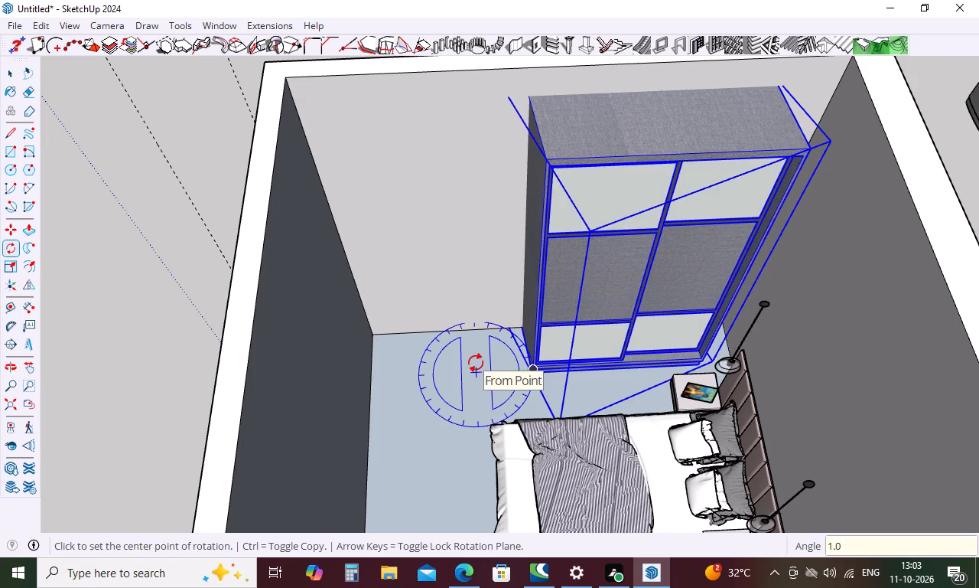
click(811, 152)
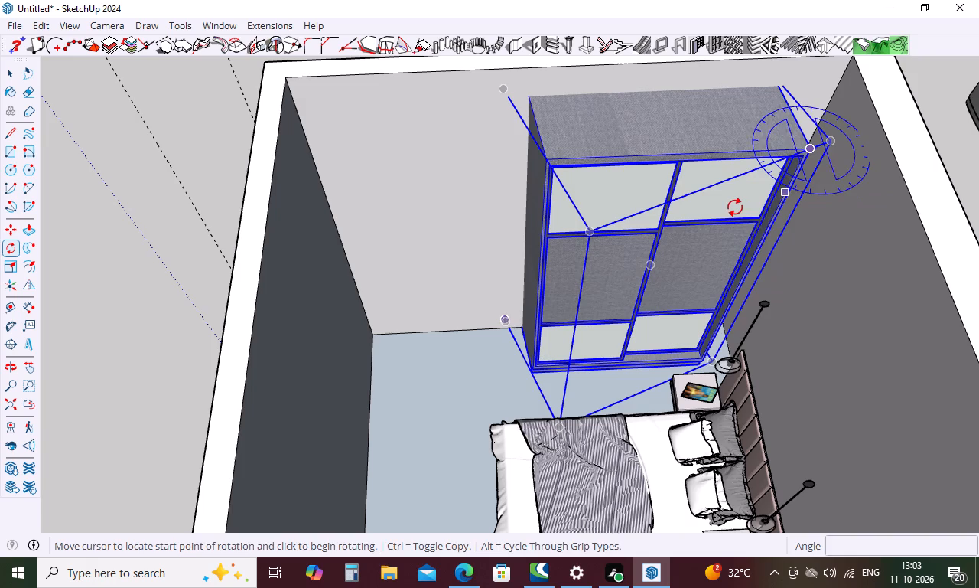
key(space)
Move the wardrobe by its upper front corner a short distance away from the wall behind it, toward the bed, and deselect it.
text(m)
scroll(698, 193, down, 1)
middle_drag(692, 198, 687, 241)
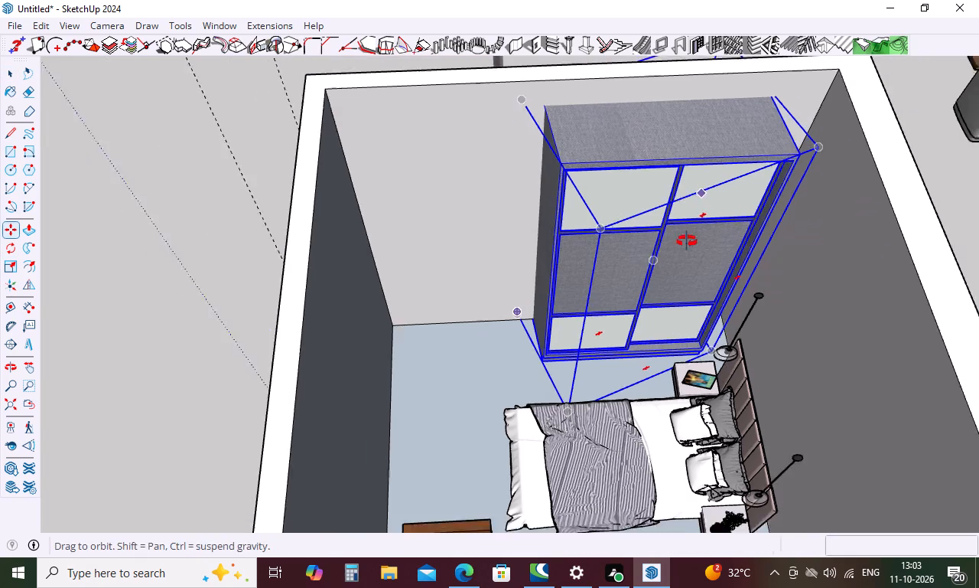
middle_drag(687, 241, 687, 285)
click(564, 261)
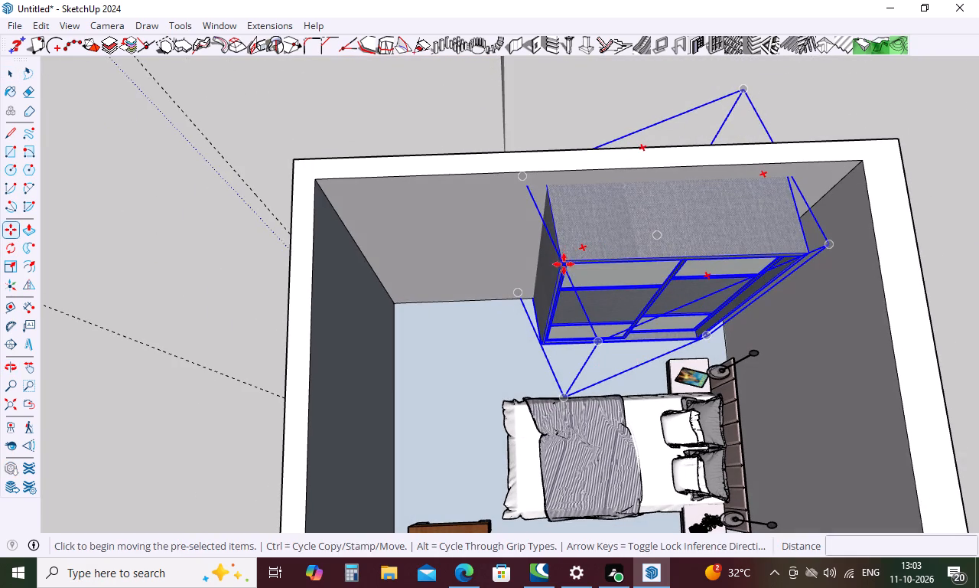
click(558, 292)
middle_drag(845, 243, 832, 235)
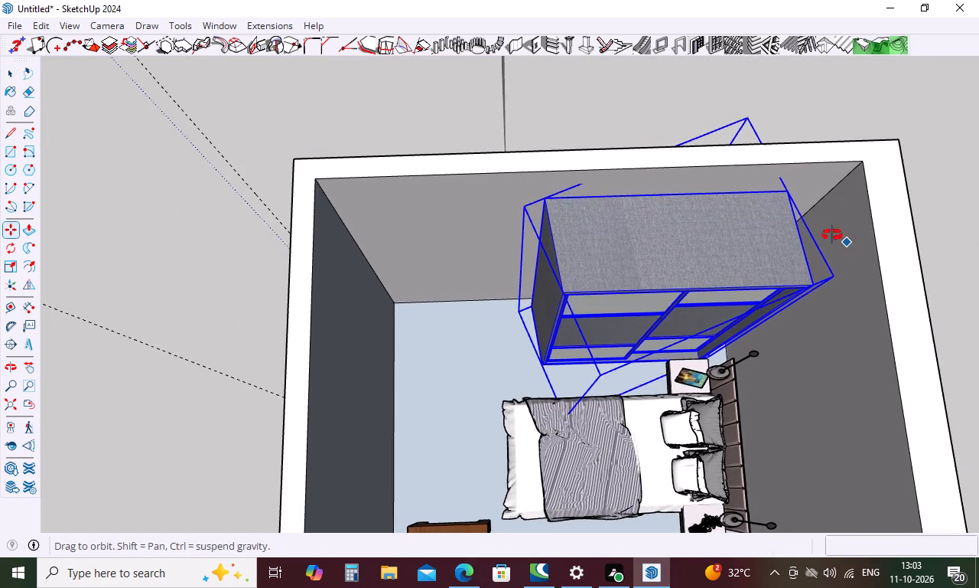
middle_drag(832, 235, 698, 8)
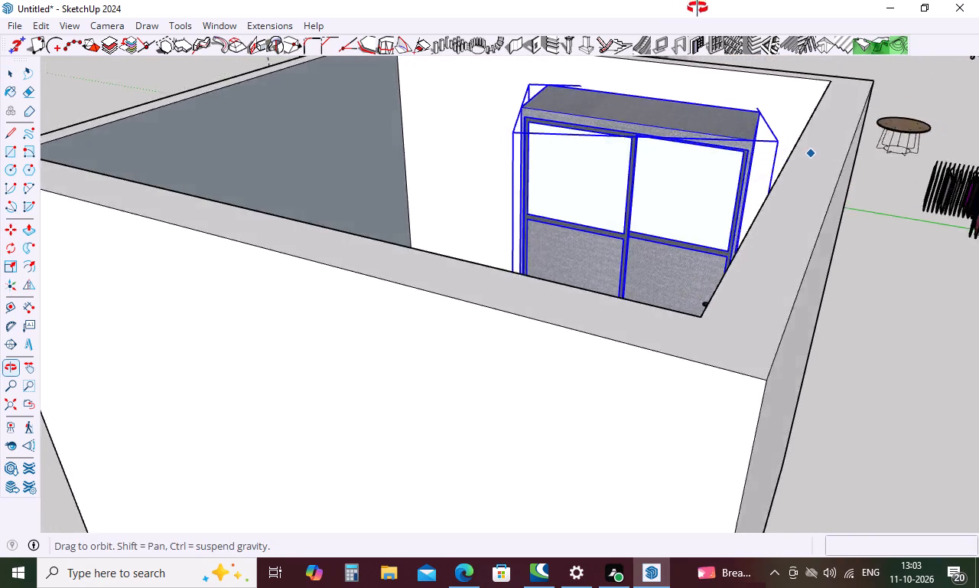
middle_drag(698, 8, 819, 75)
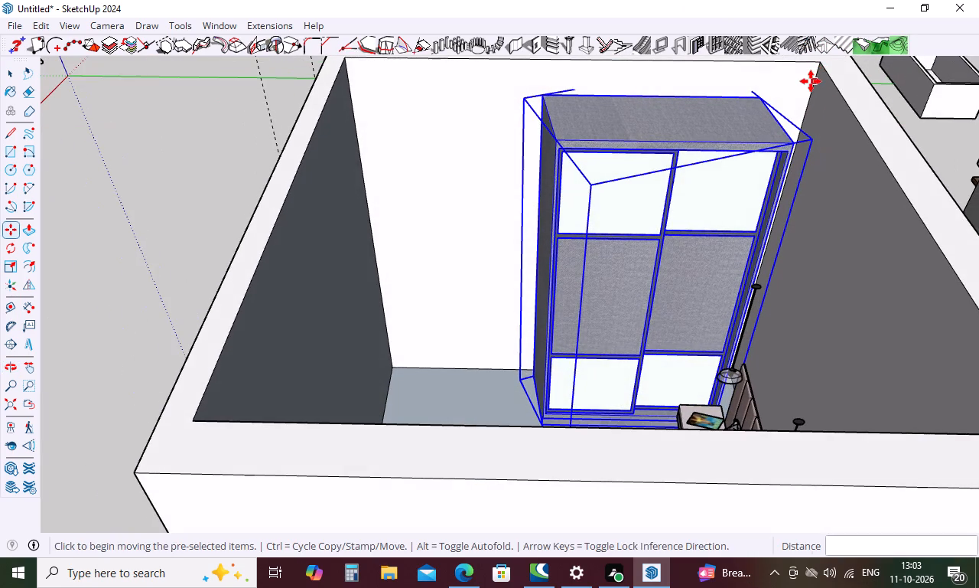
key(space)
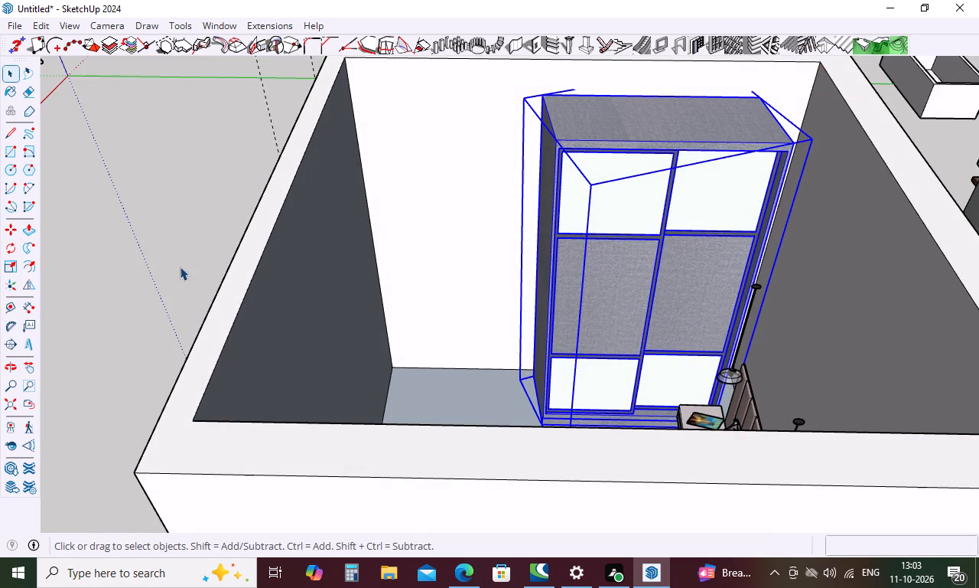
click(169, 262)
scroll(460, 257, down, 3)
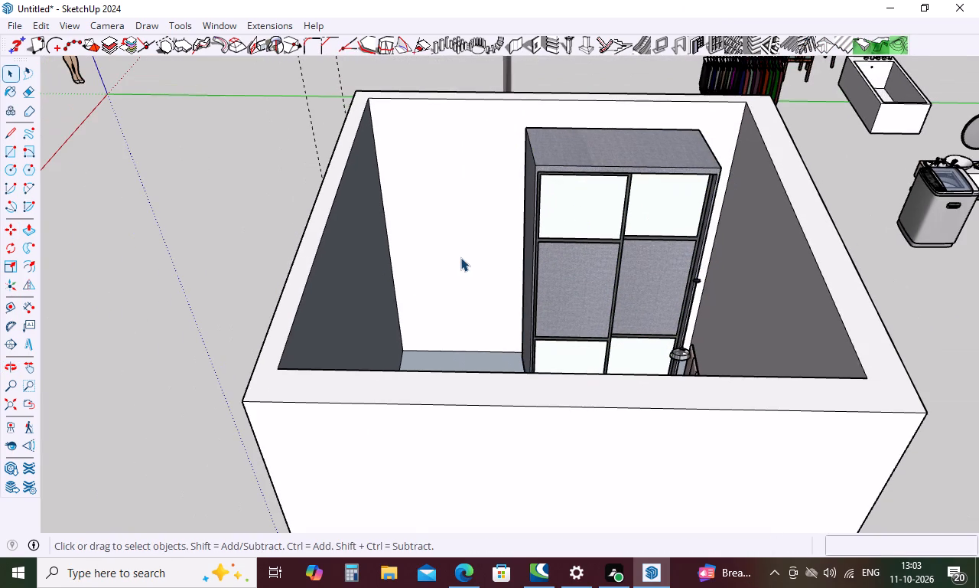
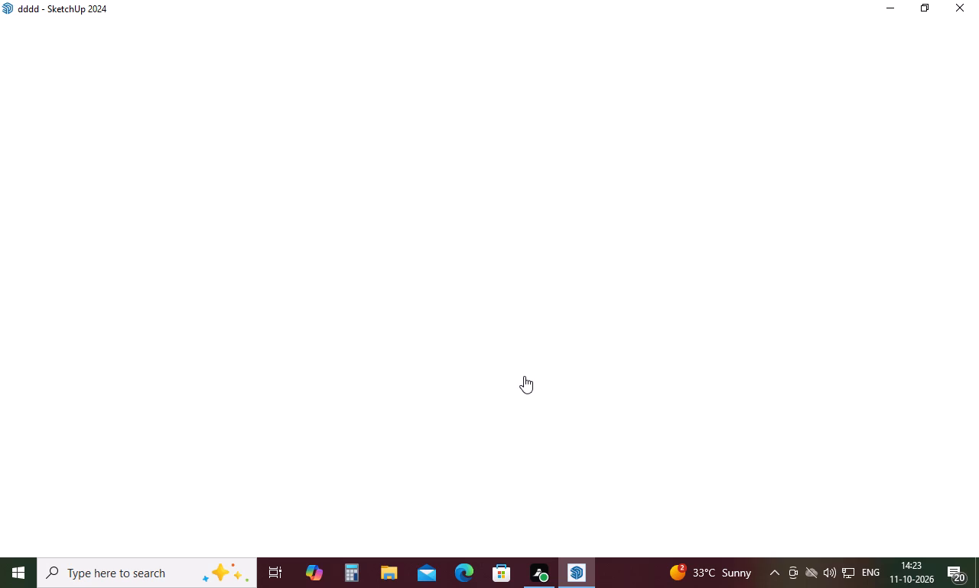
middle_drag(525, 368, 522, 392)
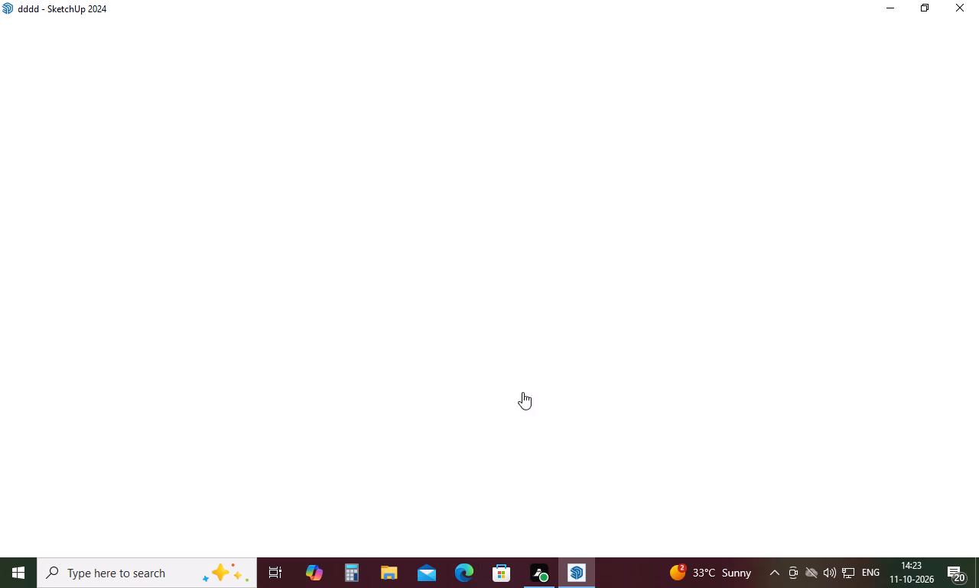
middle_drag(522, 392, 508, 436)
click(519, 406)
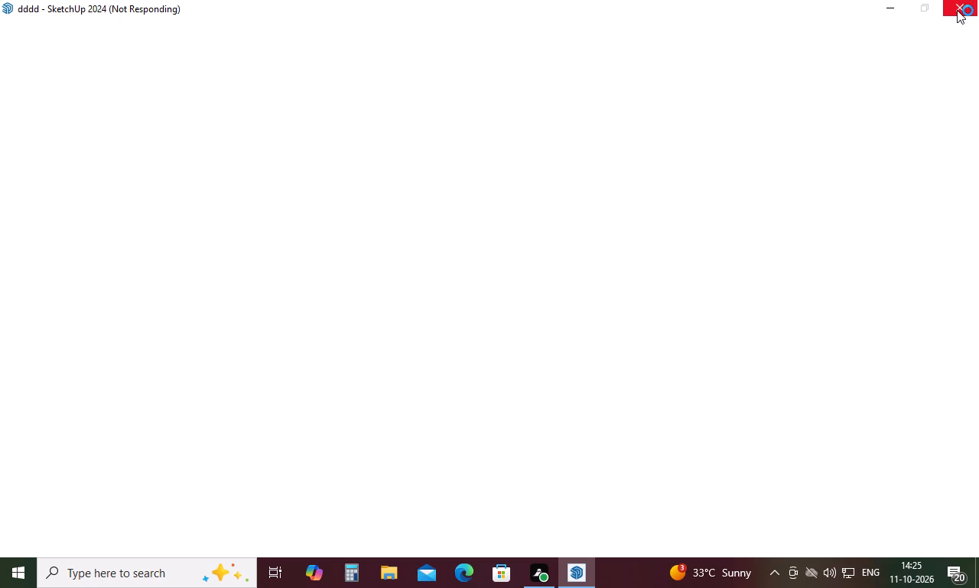
Force the unresponsive modelling program with the dddd file to close instead of waiting for it to respond.
click(451, 300)
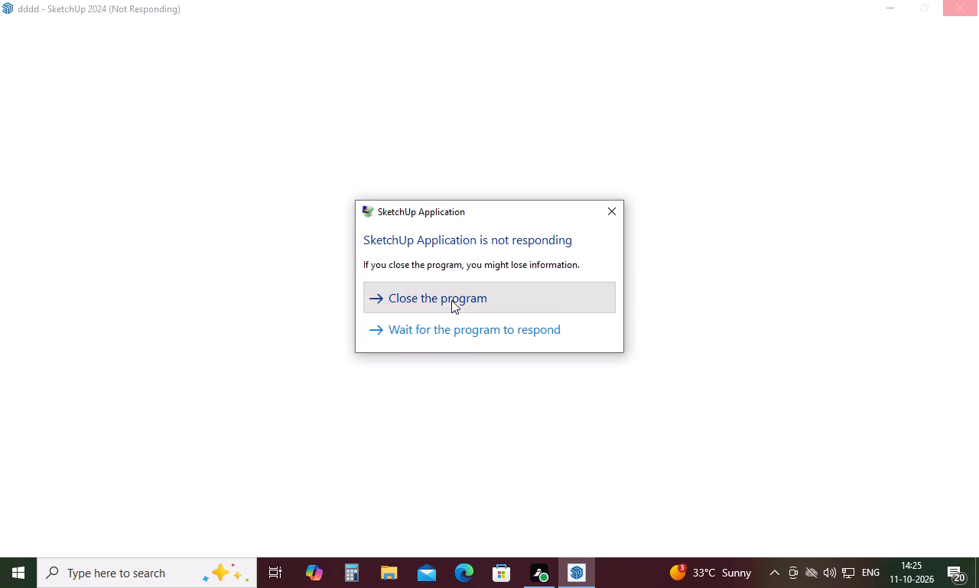
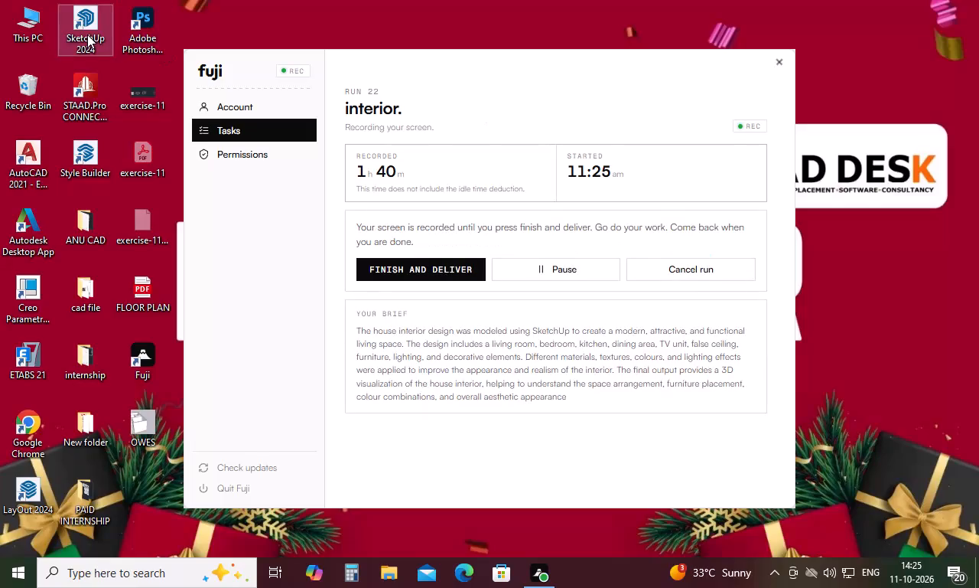
Launch SketchUp 2024 again from the desktop.
click(87, 34)
right_click(87, 34)
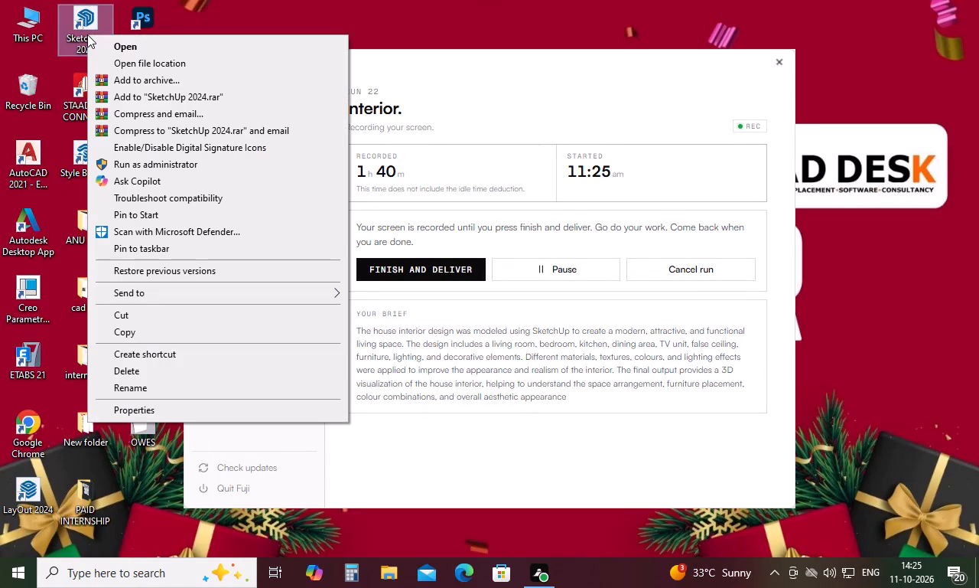
click(115, 44)
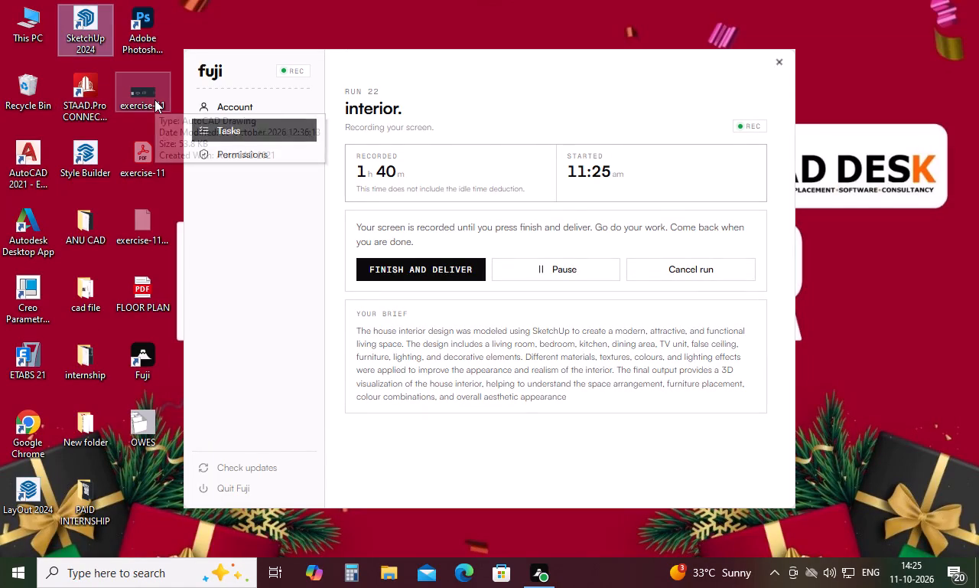
click(93, 0)
double_click(91, 13)
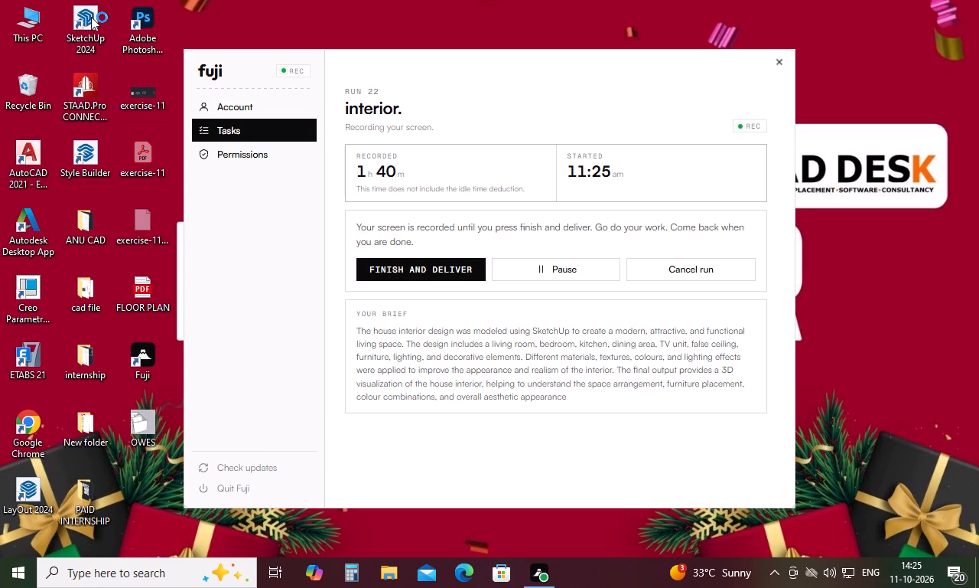
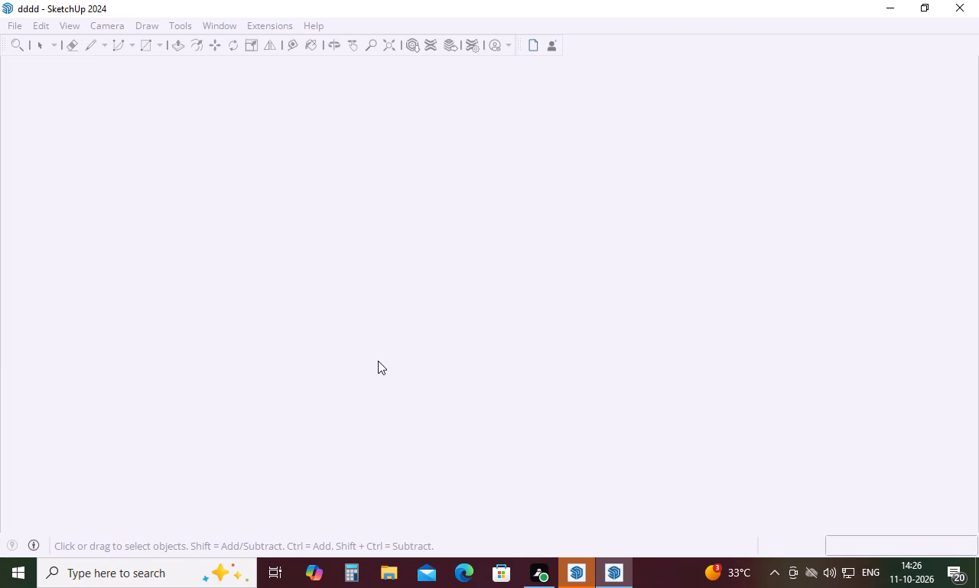
Examine the furnished bedroom box from several sides and find the outer wall crossed by the two vertical guides.
middle_drag(360, 355, 360, 371)
middle_drag(360, 371, 978, 302)
middle_drag(978, 302, 486, 469)
scroll(532, 340, down, 8)
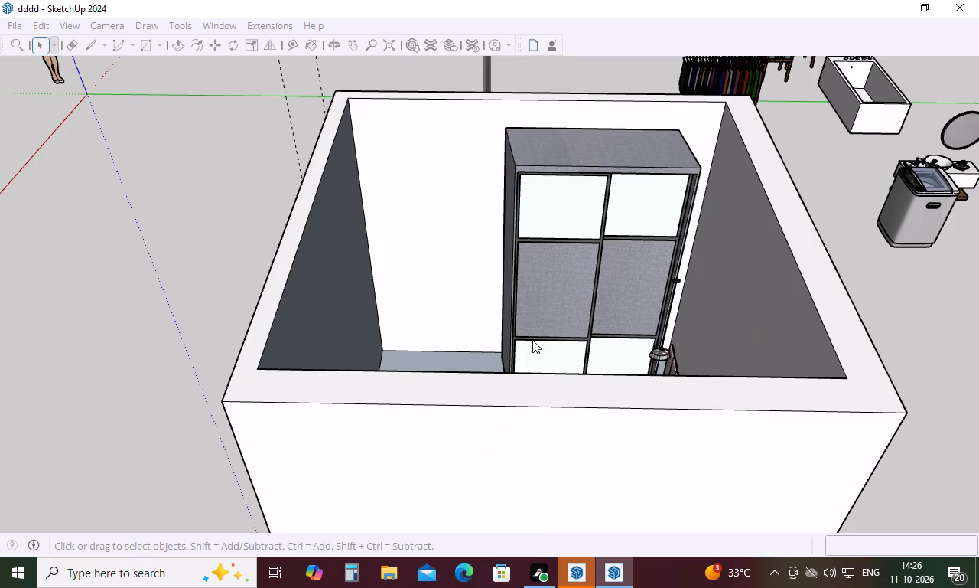
middle_drag(519, 383, 733, 292)
scroll(693, 424, down, 7)
middle_drag(692, 430, 734, 361)
middle_drag(734, 361, 740, 355)
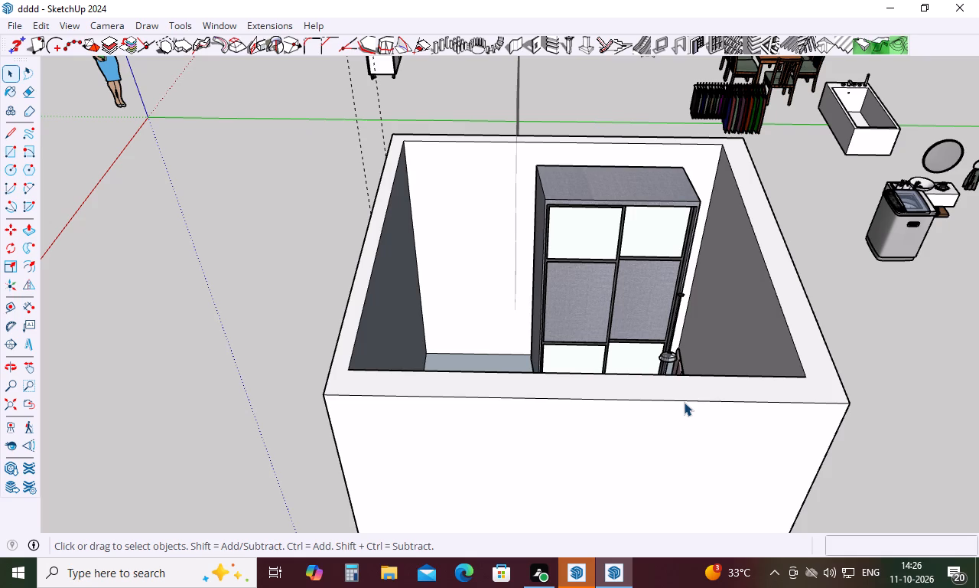
scroll(684, 402, down, 4)
middle_drag(684, 402, 730, 374)
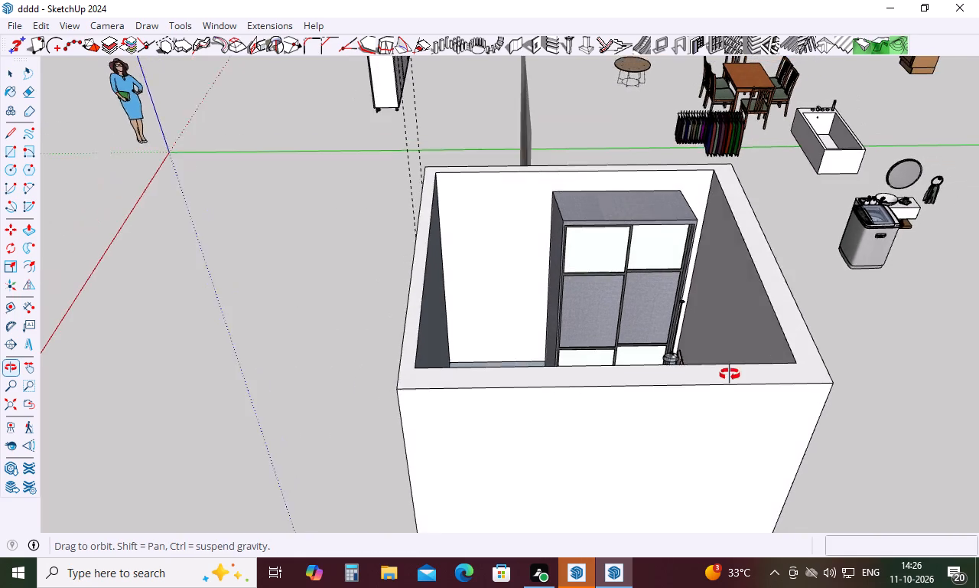
middle_drag(730, 374, 792, 320)
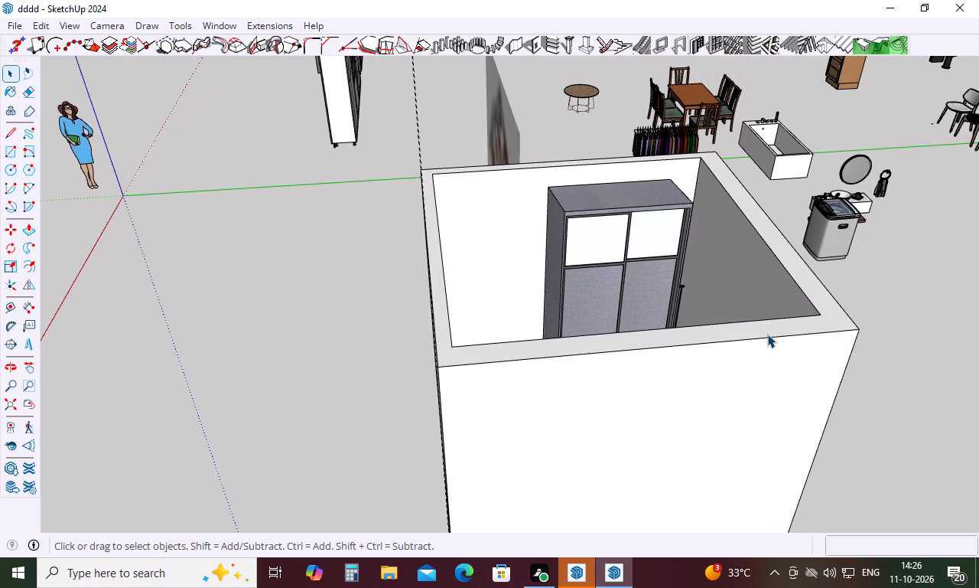
scroll(717, 380, down, 10)
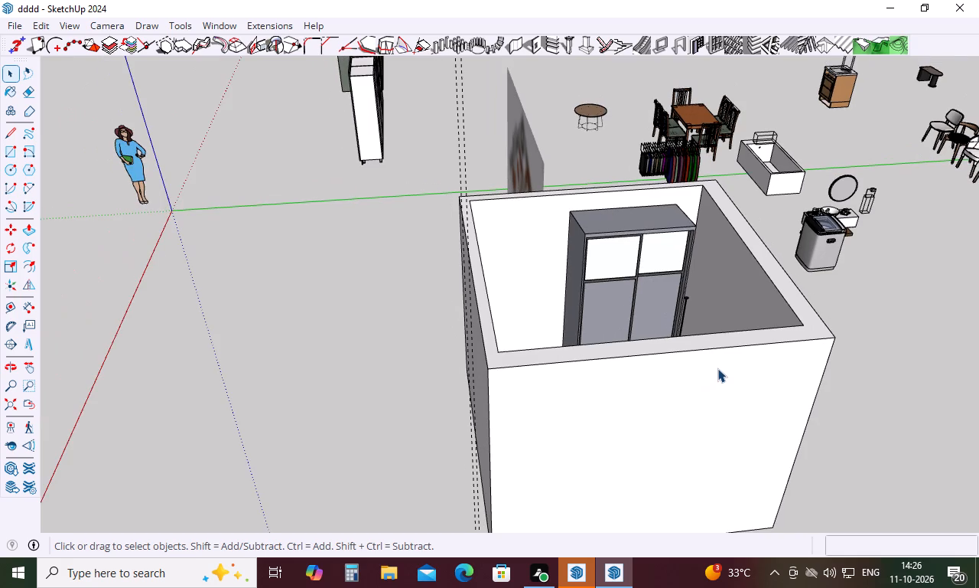
scroll(717, 367, down, 6)
middle_drag(716, 367, 896, 240)
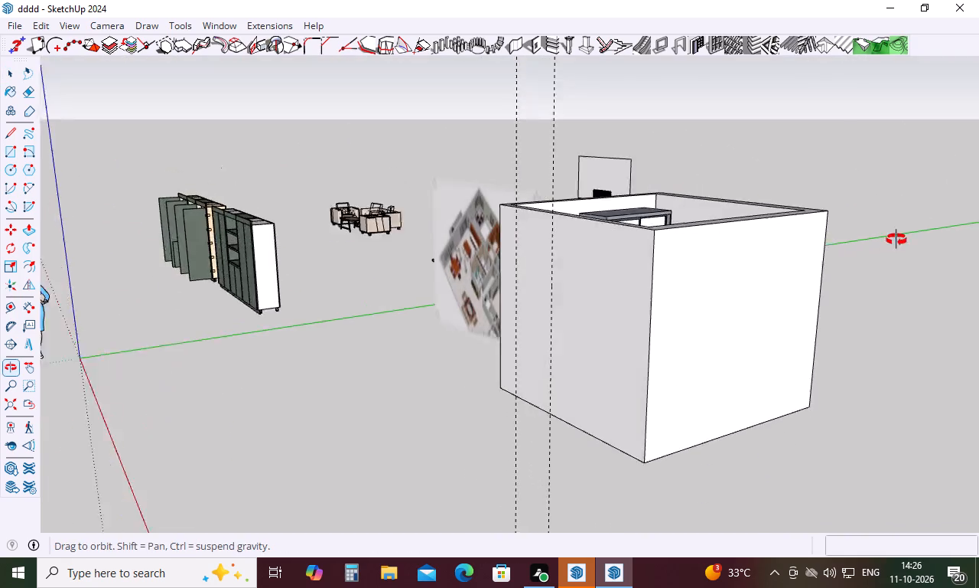
middle_drag(896, 240, 978, 322)
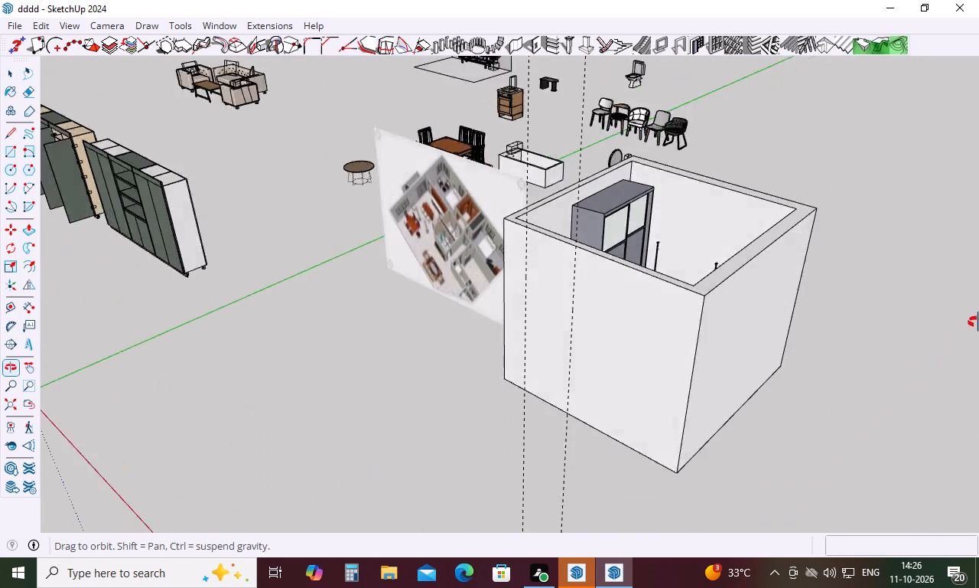
middle_drag(978, 322, 978, 337)
middle_drag(532, 393, 872, 416)
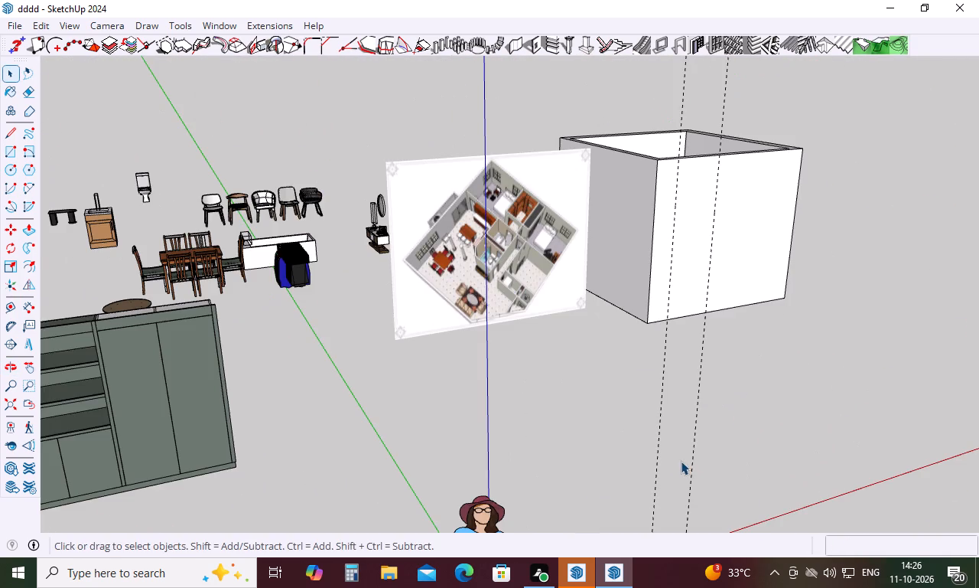
middle_drag(864, 333, 691, 244)
scroll(864, 333, down, 1)
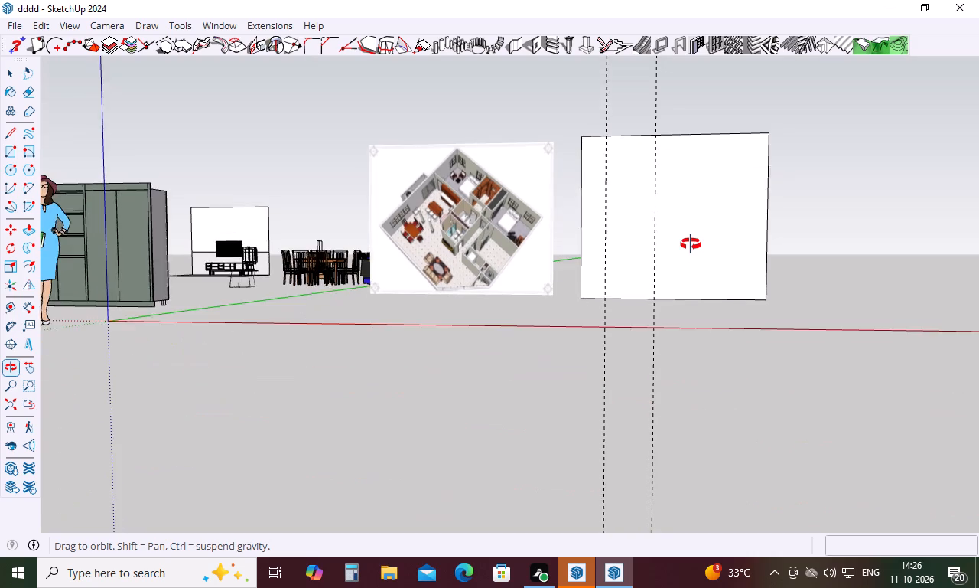
middle_drag(691, 244, 666, 366)
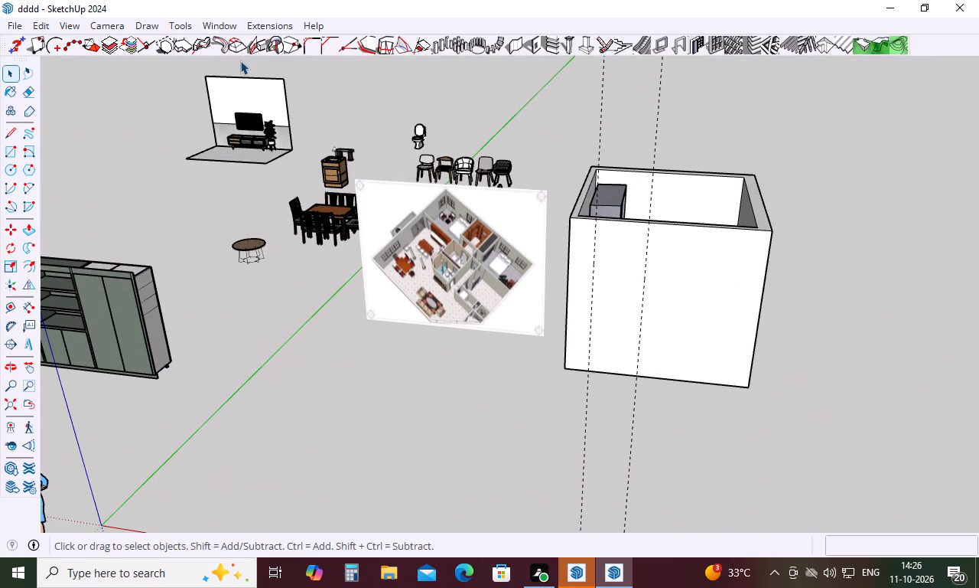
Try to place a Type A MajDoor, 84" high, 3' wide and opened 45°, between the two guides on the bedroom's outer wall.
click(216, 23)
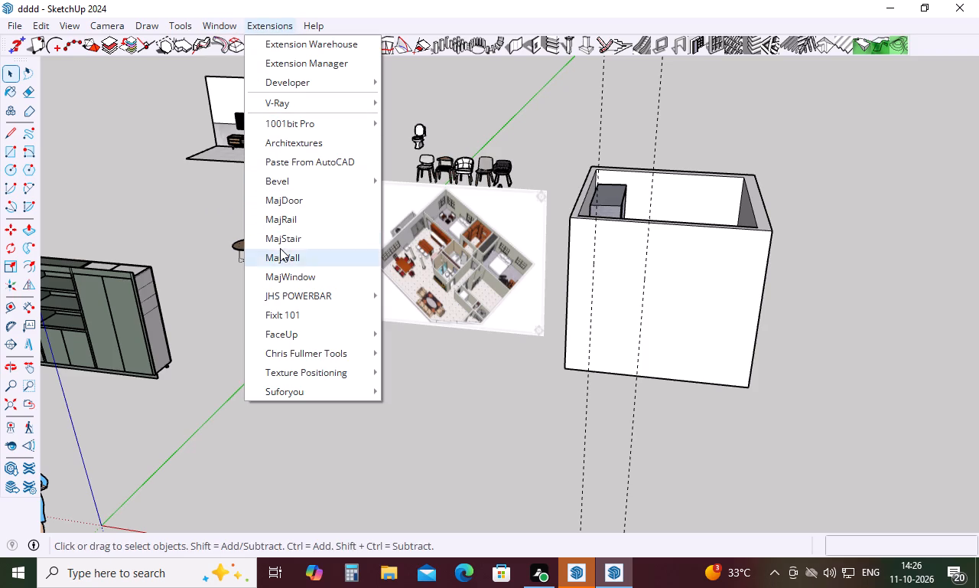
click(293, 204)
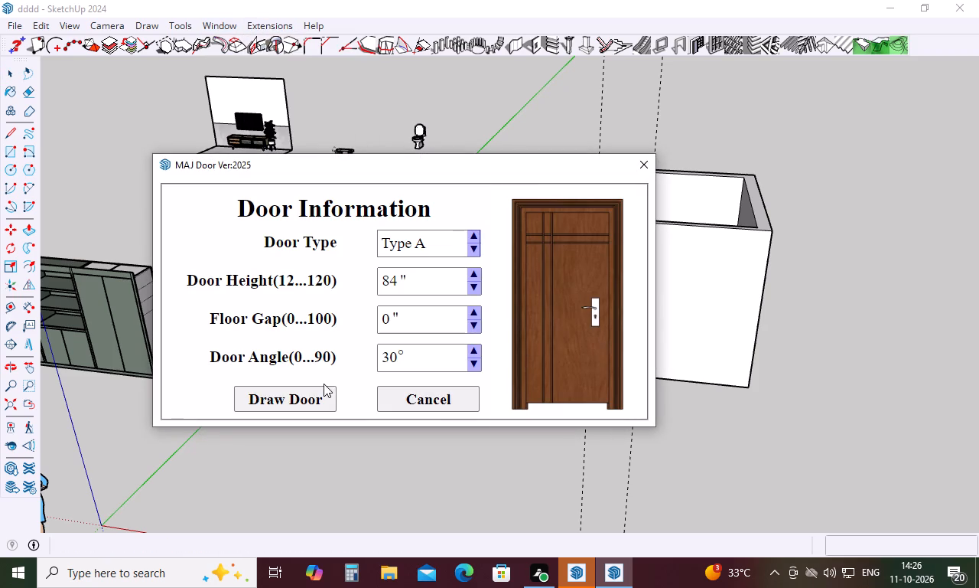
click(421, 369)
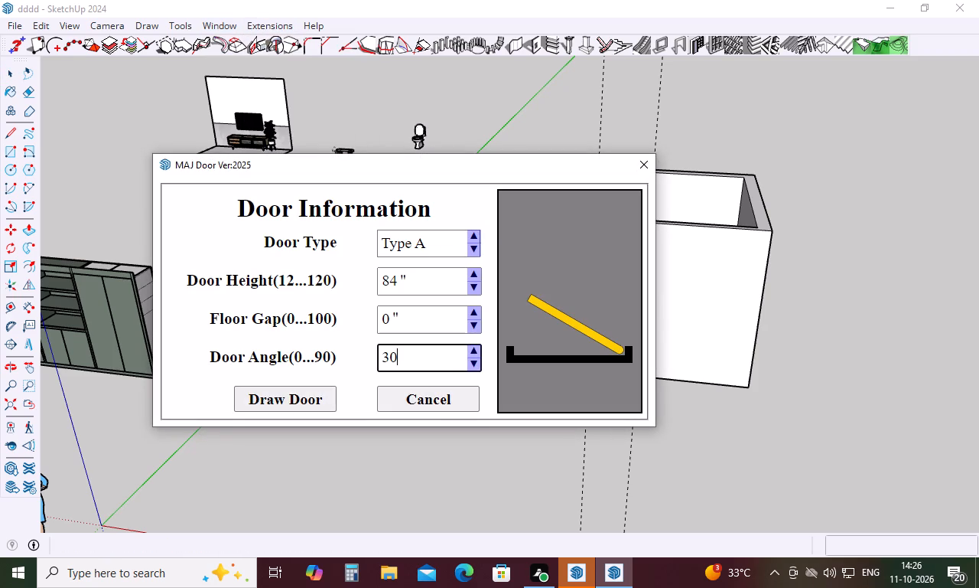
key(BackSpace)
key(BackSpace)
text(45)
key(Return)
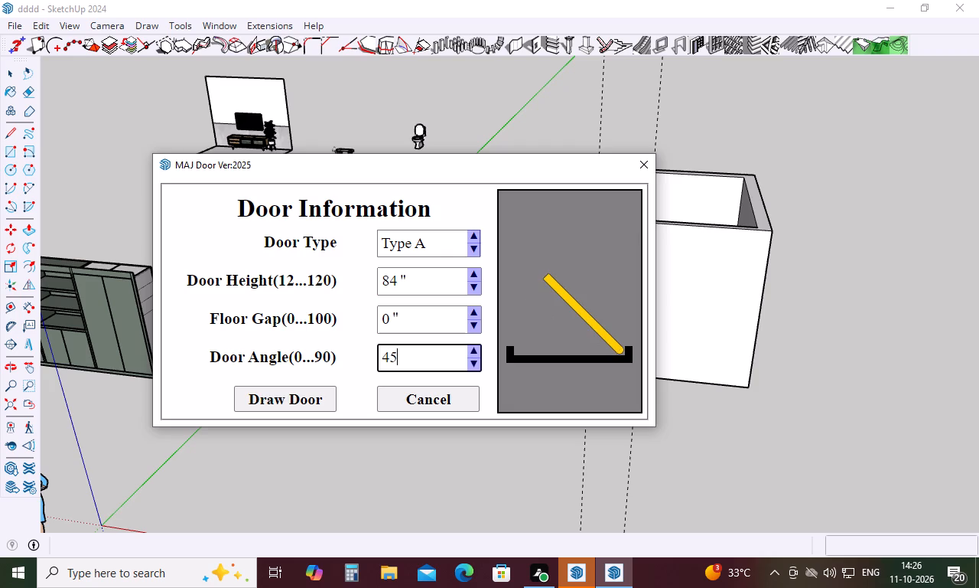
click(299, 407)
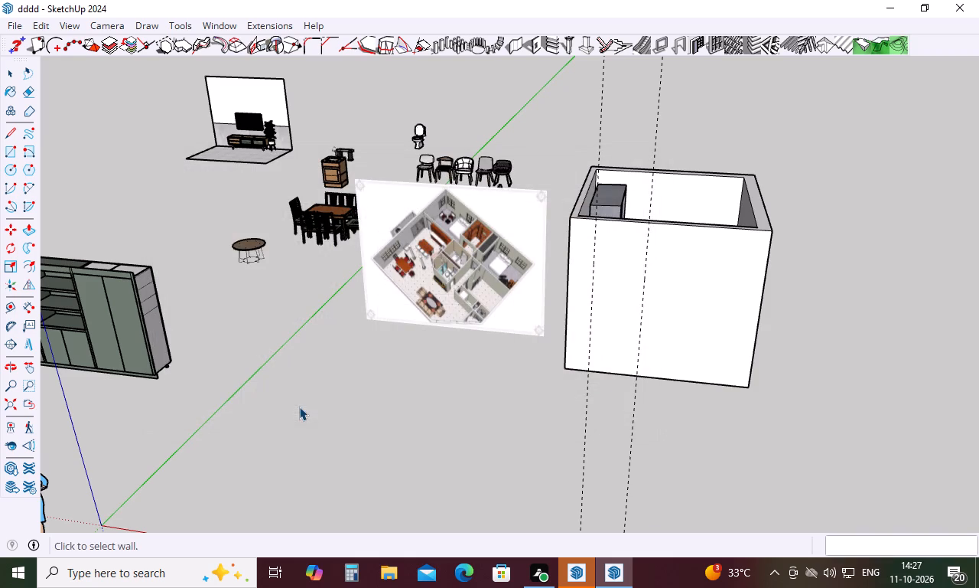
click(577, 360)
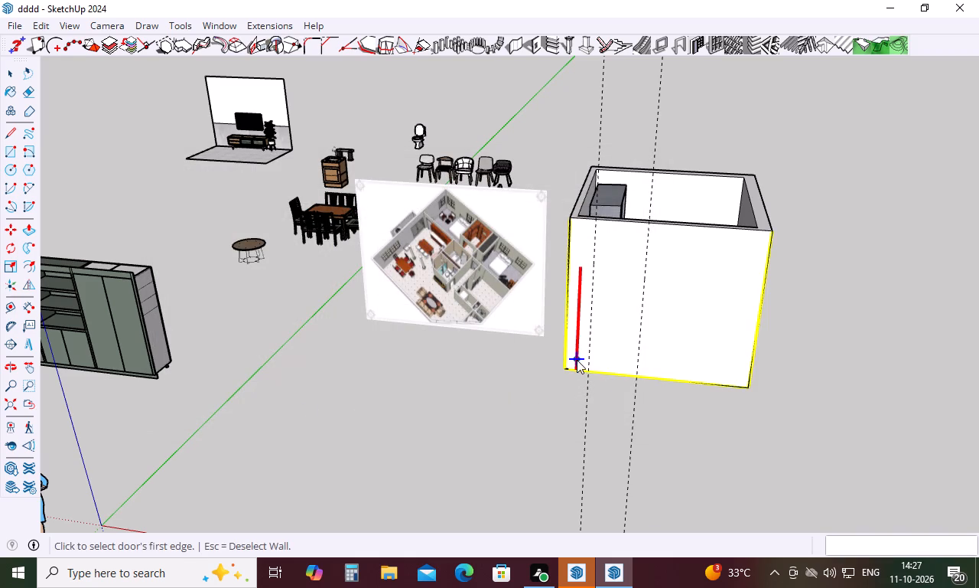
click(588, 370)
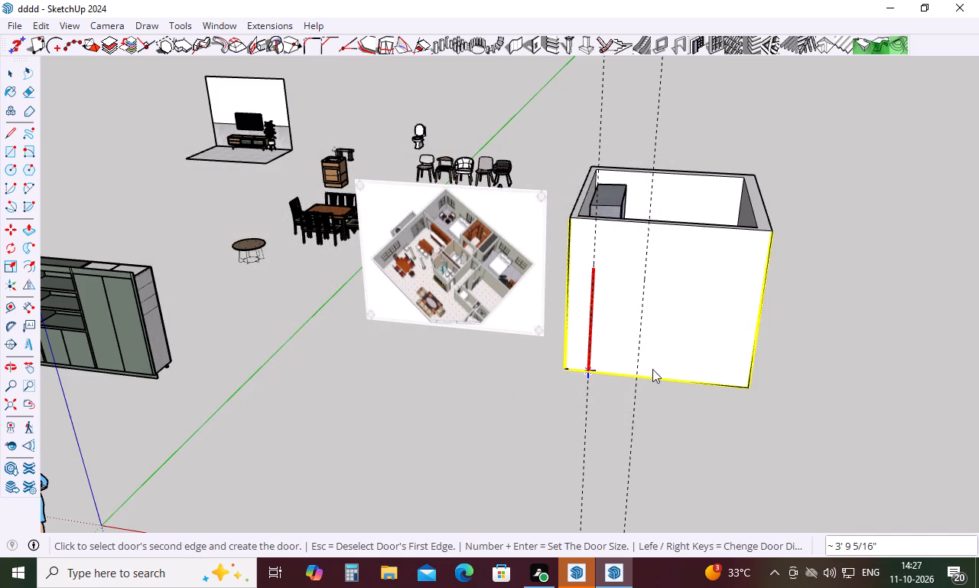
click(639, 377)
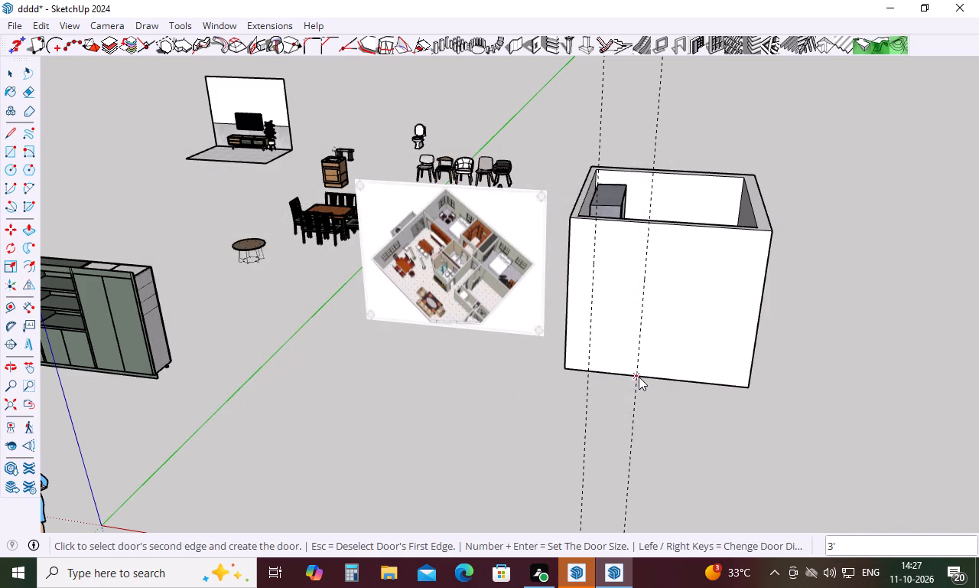
Inspect the bedroom box from outside and above, checking the outer wall between the guides for the door.
middle_drag(725, 184, 671, 345)
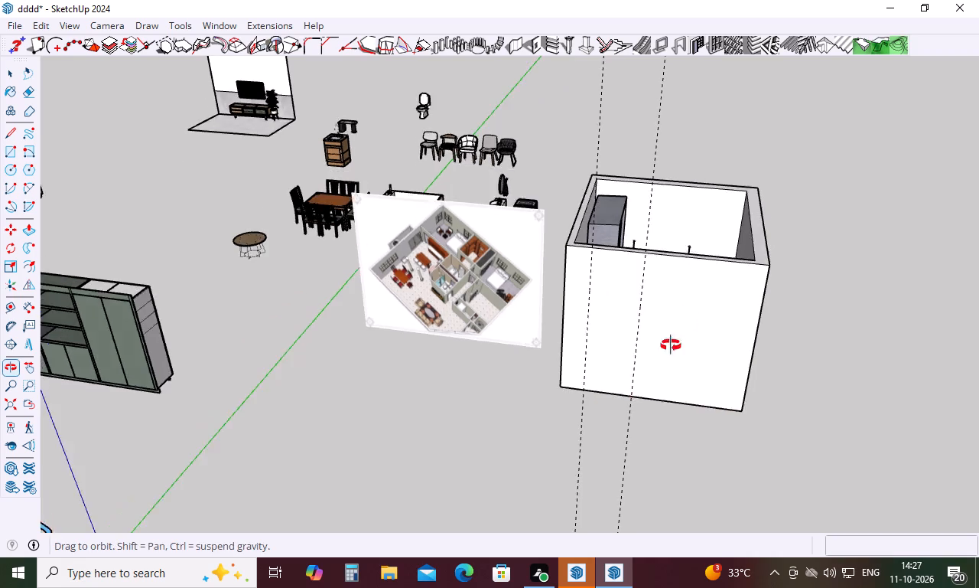
middle_drag(671, 345, 562, 263)
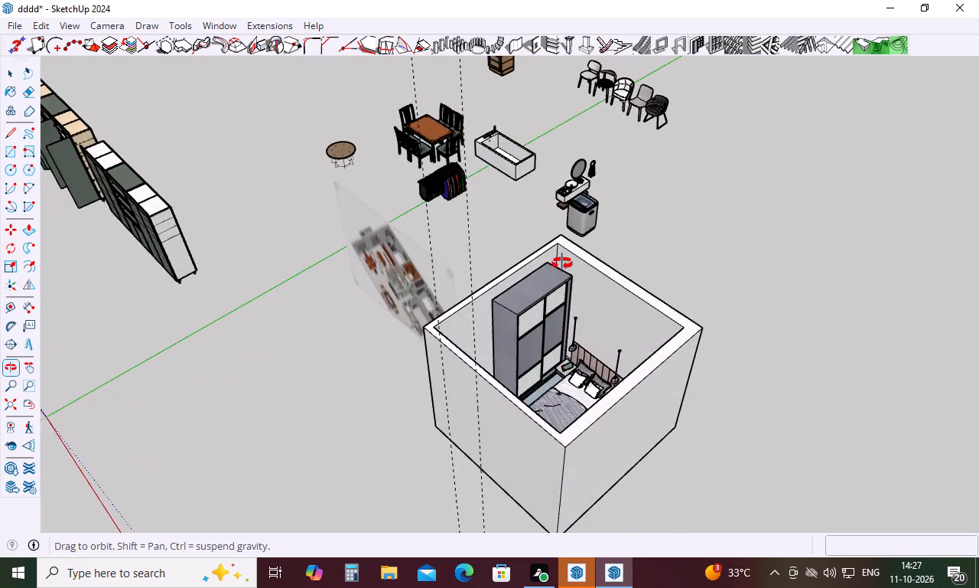
middle_drag(562, 263, 488, 258)
middle_click(488, 258)
middle_drag(468, 263, 454, 266)
middle_click(454, 266)
middle_click(447, 266)
middle_drag(441, 266, 420, 245)
middle_drag(417, 241, 401, 214)
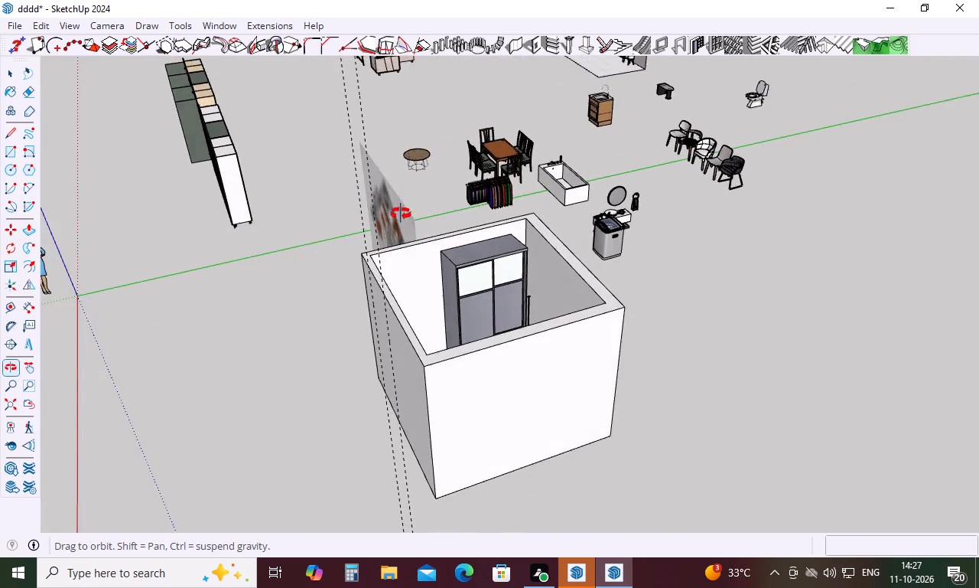
middle_drag(401, 214, 397, 207)
middle_drag(395, 204, 392, 197)
middle_click(389, 187)
middle_click(383, 174)
middle_drag(378, 154, 376, 145)
middle_click(376, 145)
middle_drag(319, 312, 320, 292)
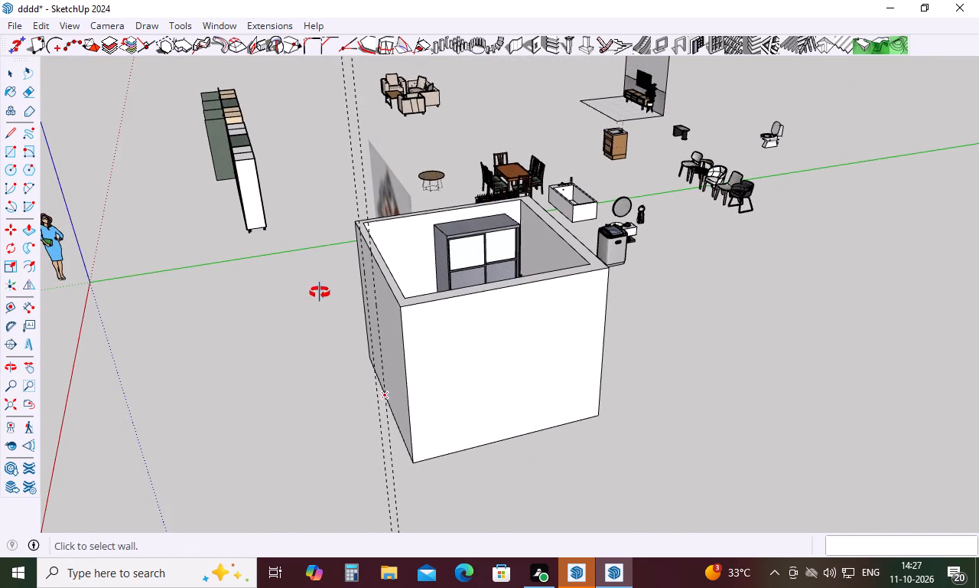
middle_drag(320, 292, 578, 301)
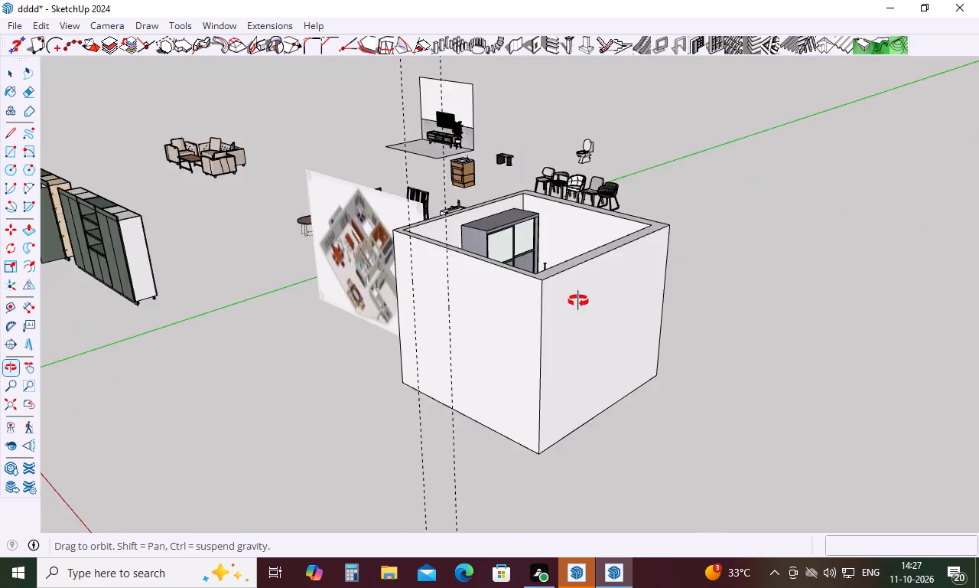
middle_drag(578, 301, 632, 300)
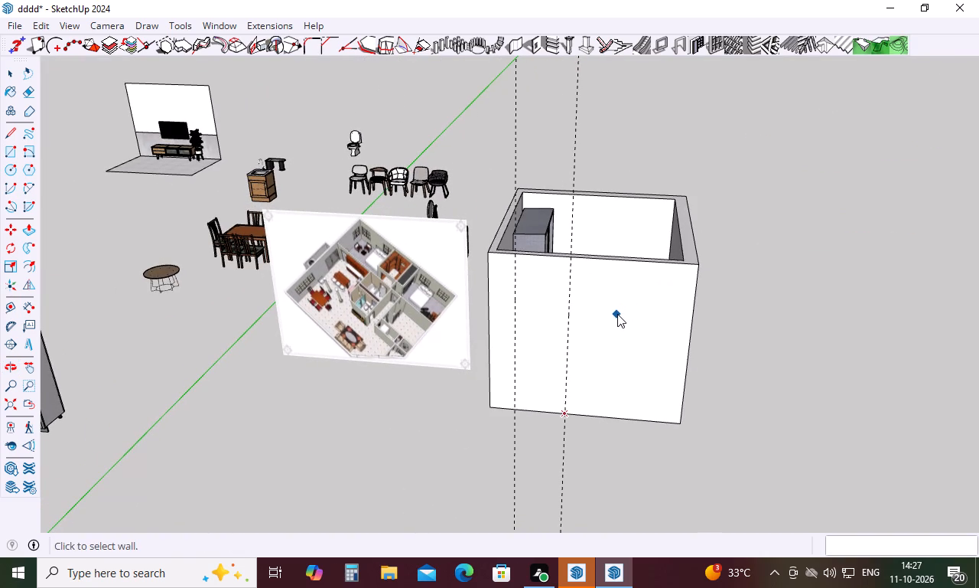
key(Escape)
key(Escape)
key(Escape)
middle_drag(620, 314, 602, 525)
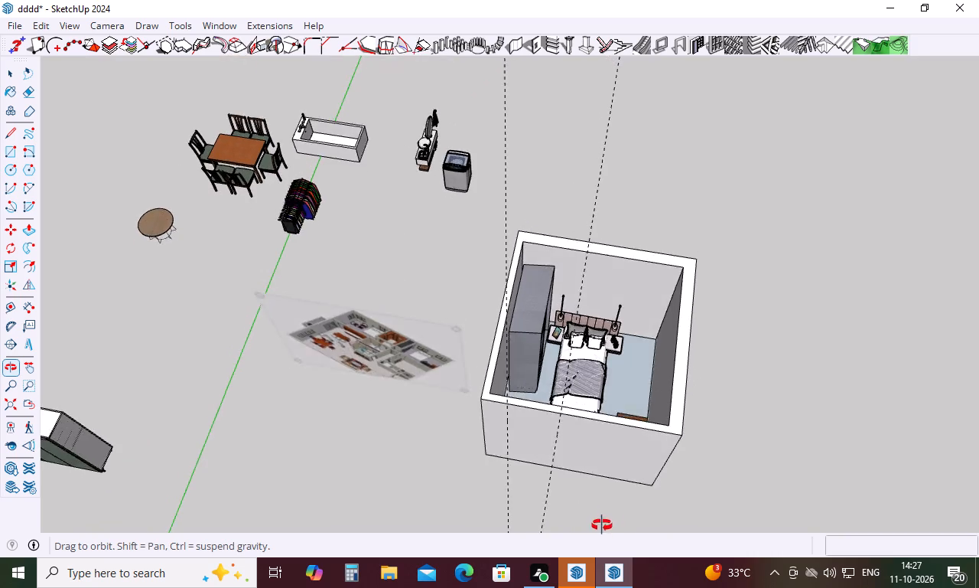
middle_drag(602, 525, 433, 479)
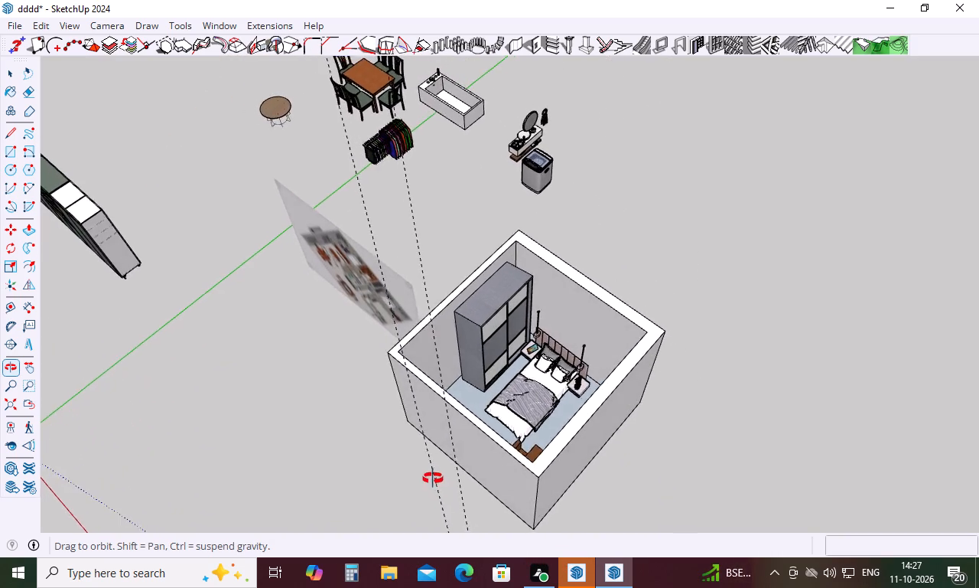
middle_drag(433, 479, 630, 429)
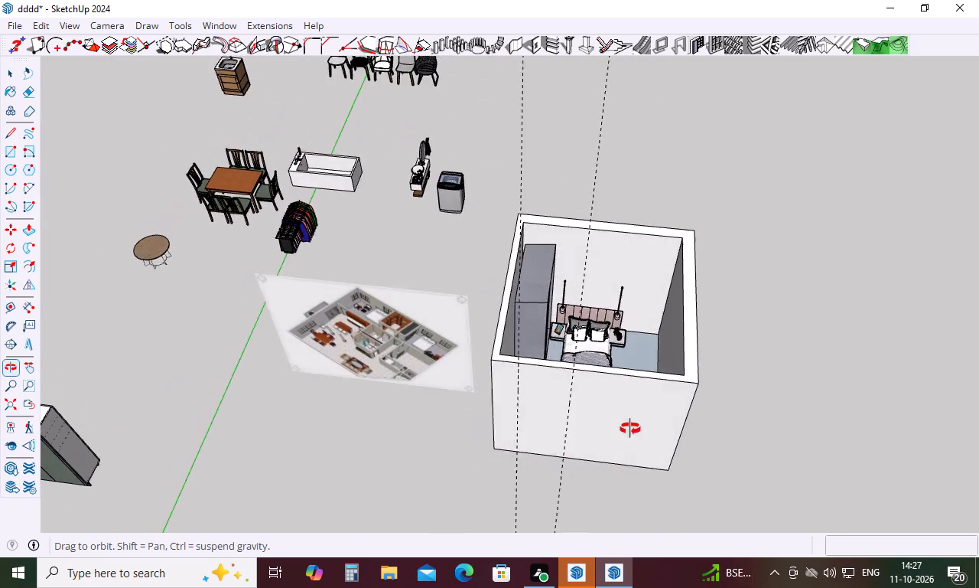
middle_drag(630, 429, 637, 418)
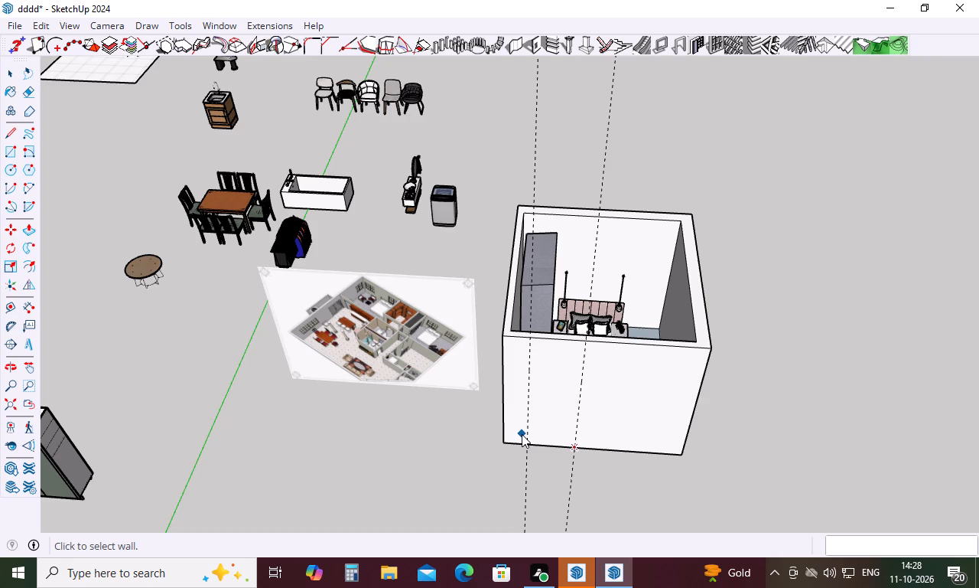
scroll(530, 406, down, 1)
middle_drag(530, 406, 568, 243)
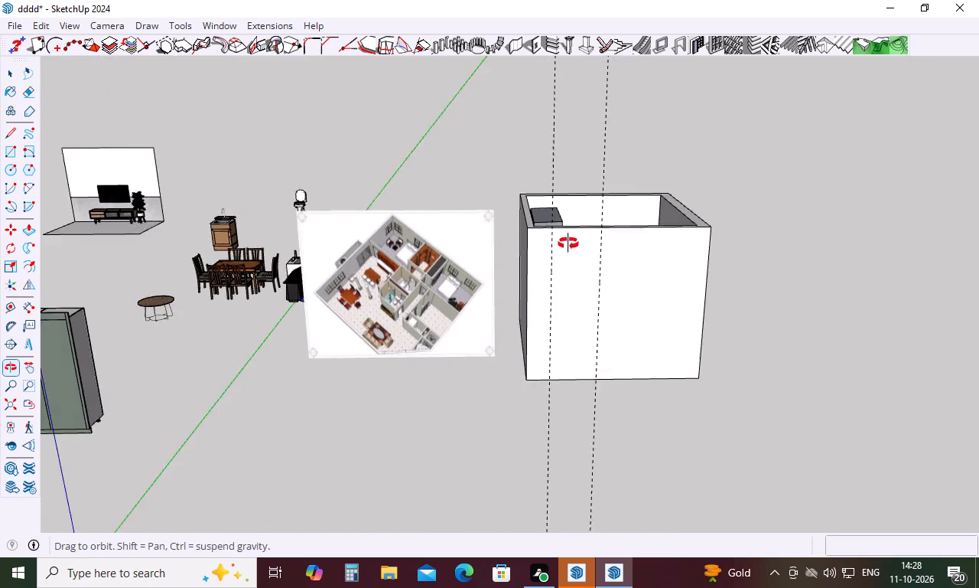
middle_drag(568, 243, 594, 390)
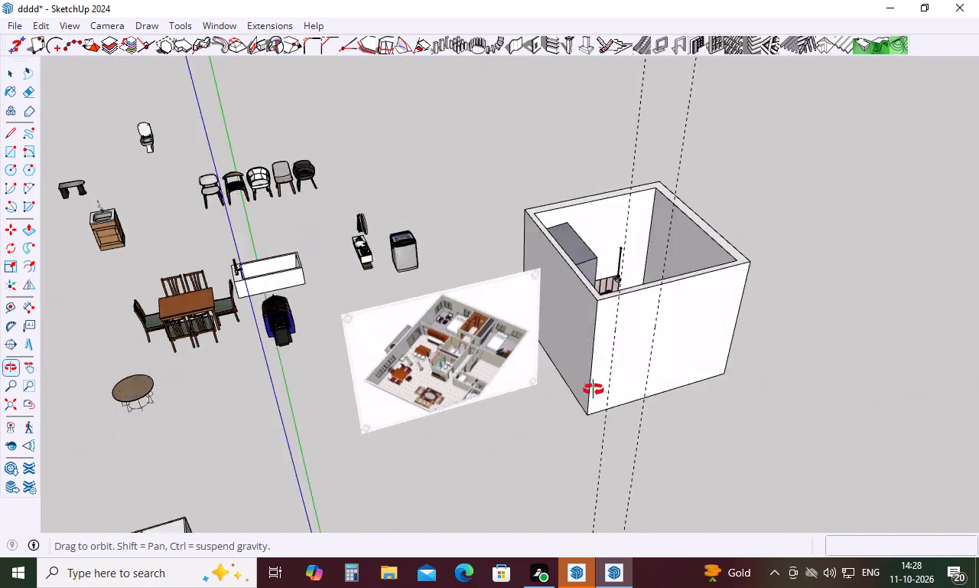
Select all connected geometry of the bedroom box's walls and make it a group.
middle_drag(594, 390, 516, 483)
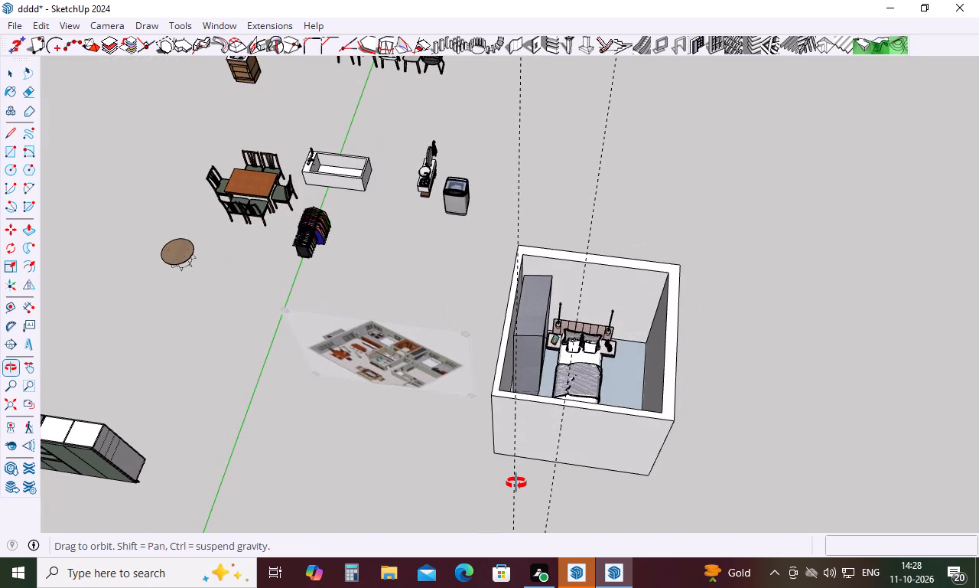
middle_drag(516, 483, 571, 393)
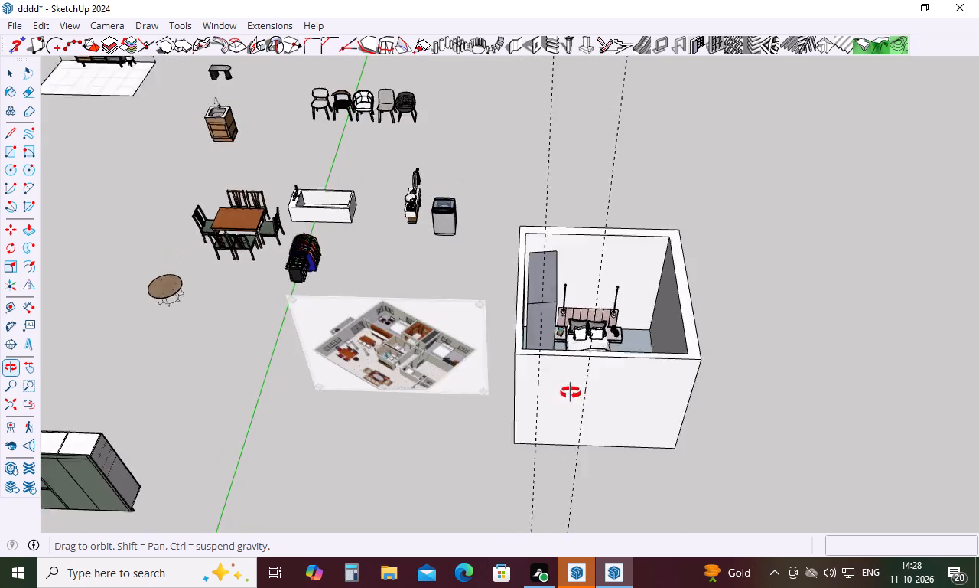
middle_drag(571, 393, 598, 331)
key(space)
triple_click(597, 341)
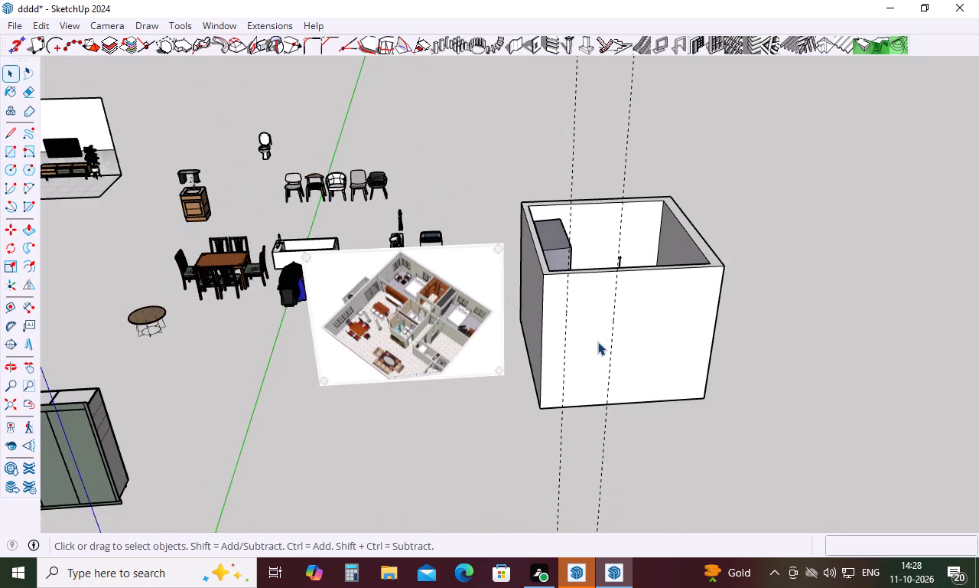
triple_click(597, 341)
double_click(597, 341)
right_click(597, 341)
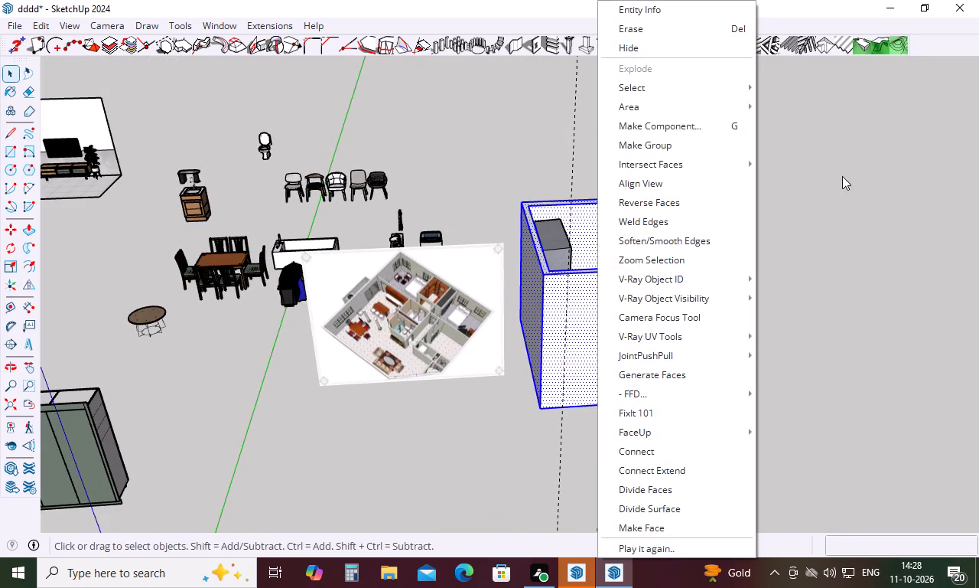
click(645, 148)
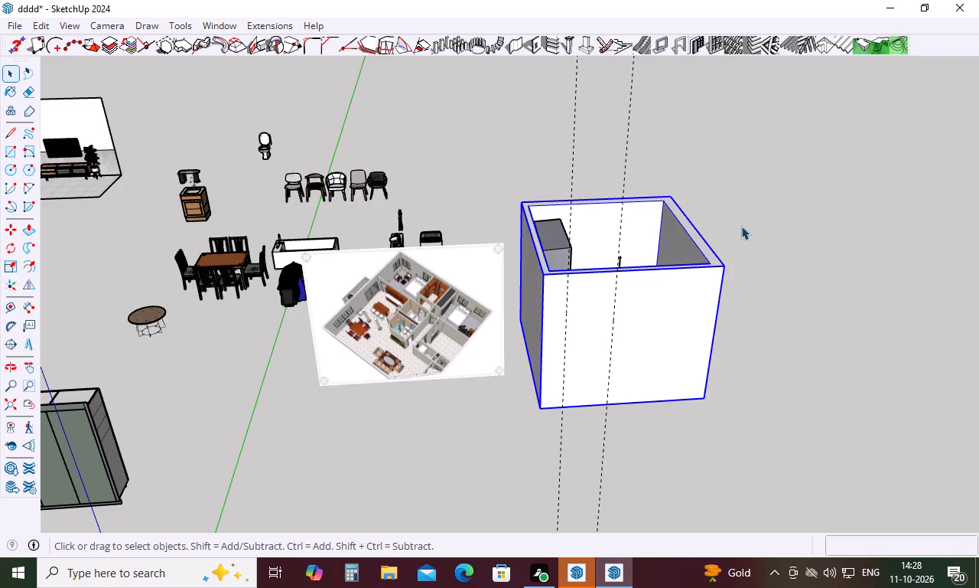
click(741, 226)
Place a 3' wide MajDoor on the grouped bedroom's outer wall, spanning the two vertical guides along the base edge.
middle_drag(619, 229, 545, 204)
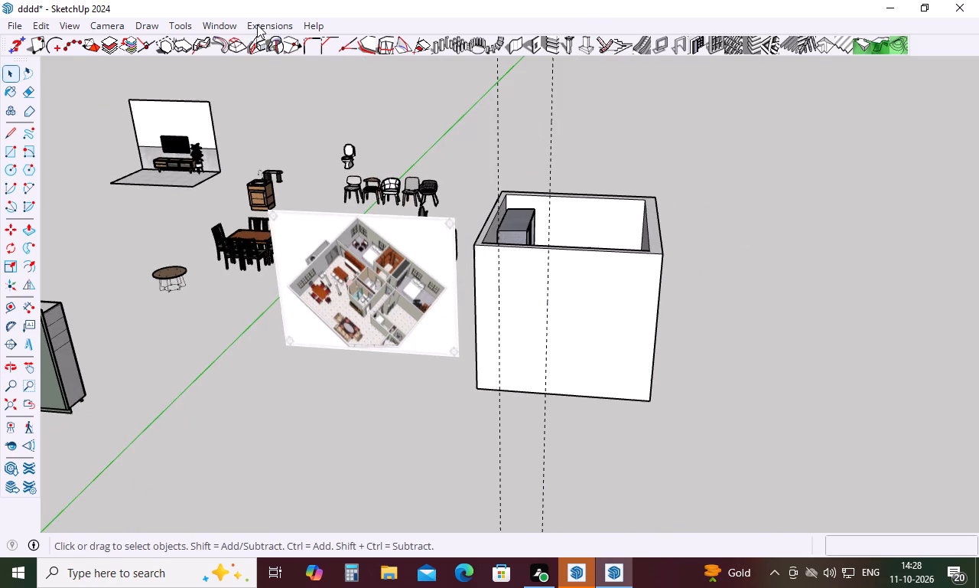
click(257, 24)
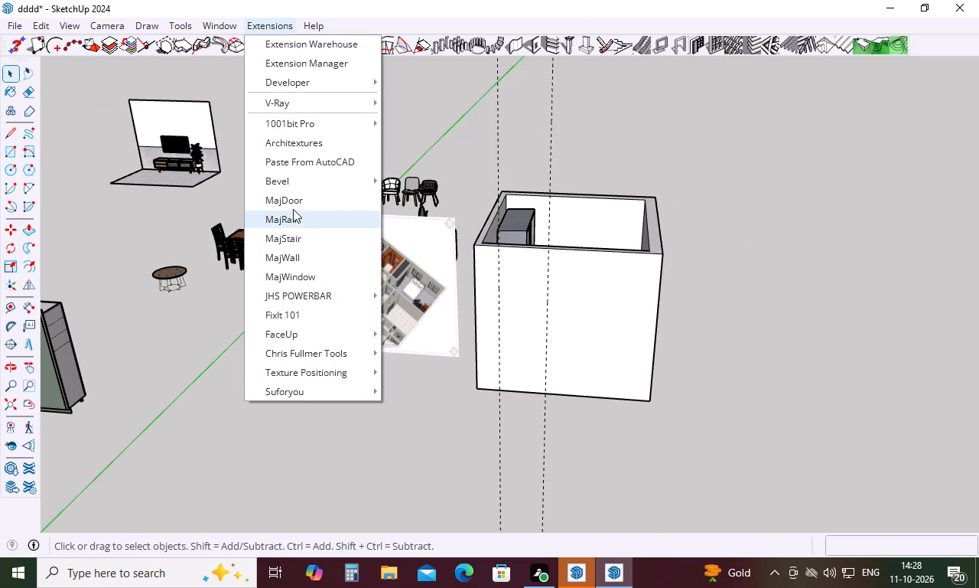
click(294, 206)
click(283, 396)
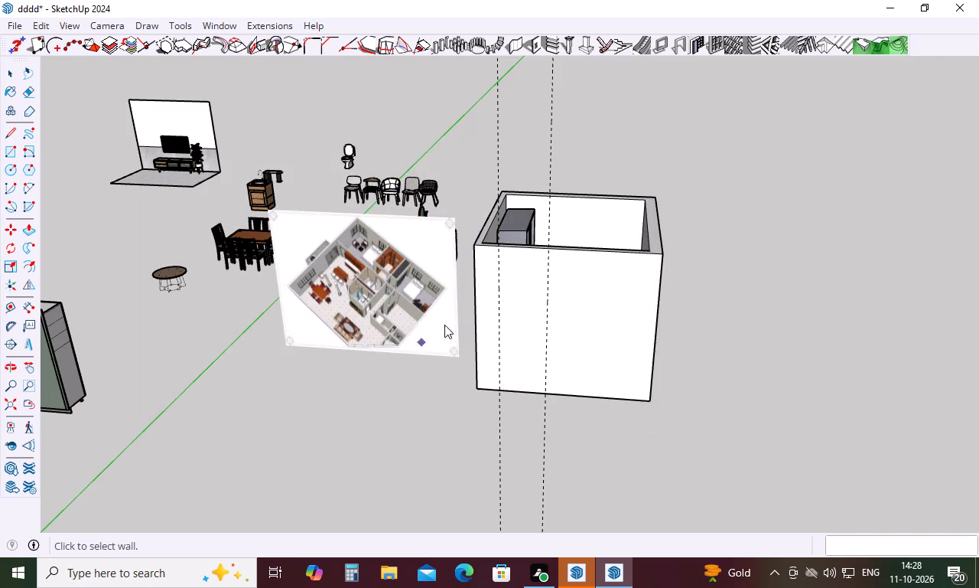
click(489, 317)
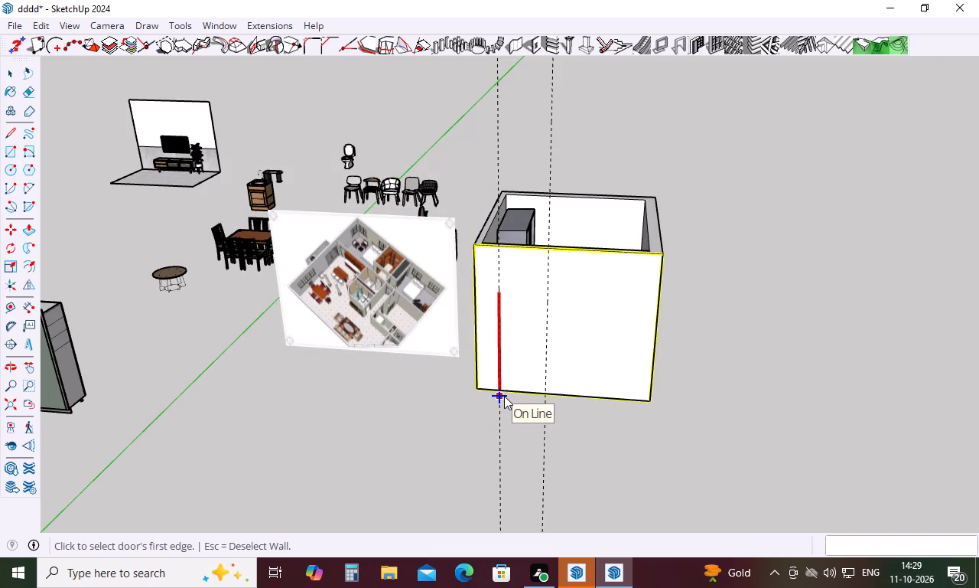
click(504, 392)
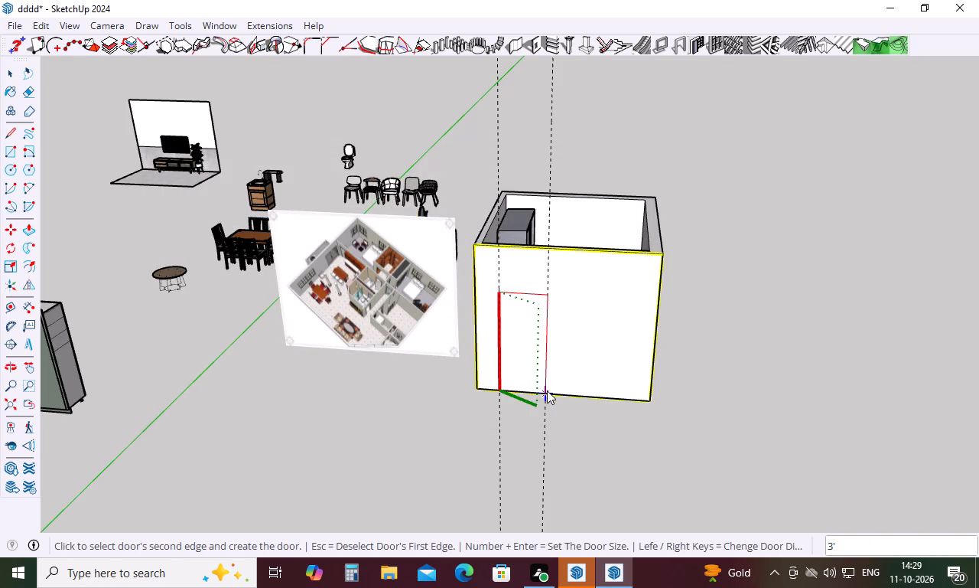
click(547, 390)
Inspect the bedroom box from the front, side and above to check the door's opening and swing, and leave the door tool.
middle_drag(590, 410, 529, 342)
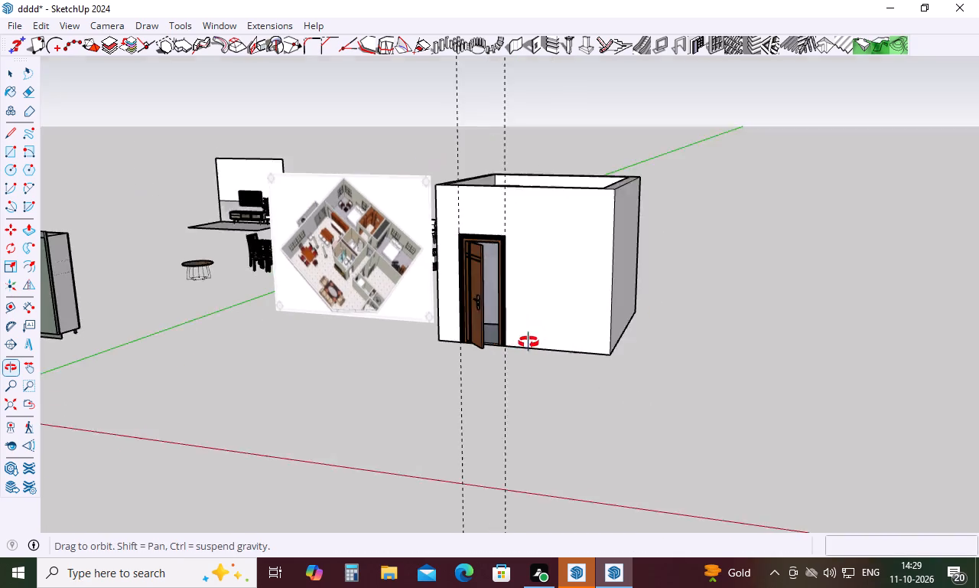
middle_drag(529, 342, 406, 403)
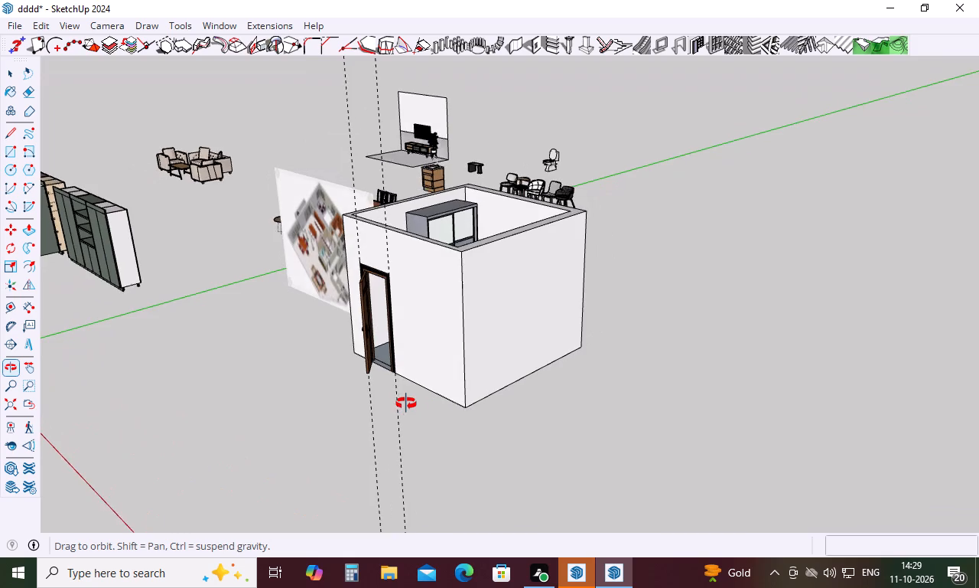
middle_drag(406, 403, 663, 402)
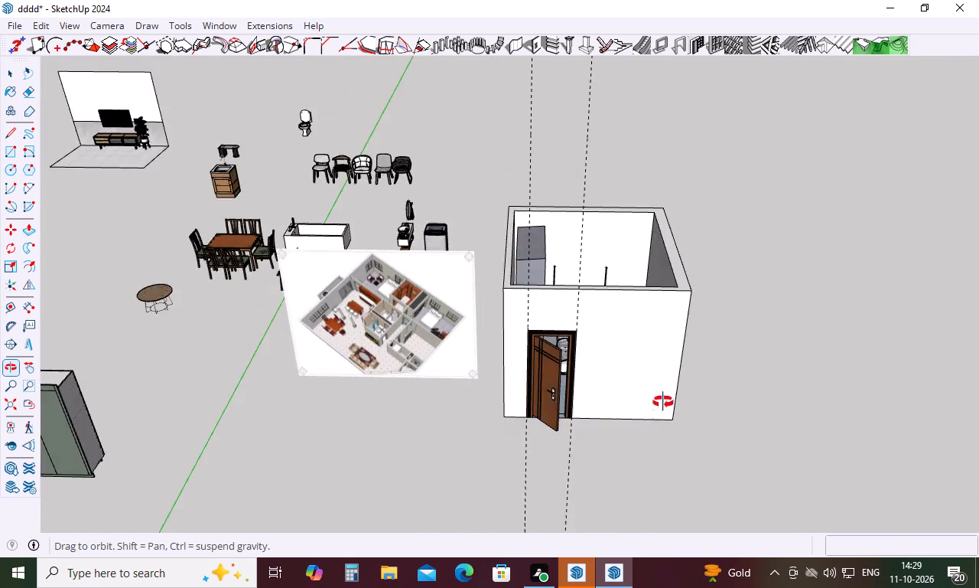
middle_drag(663, 402, 621, 407)
middle_drag(621, 407, 598, 492)
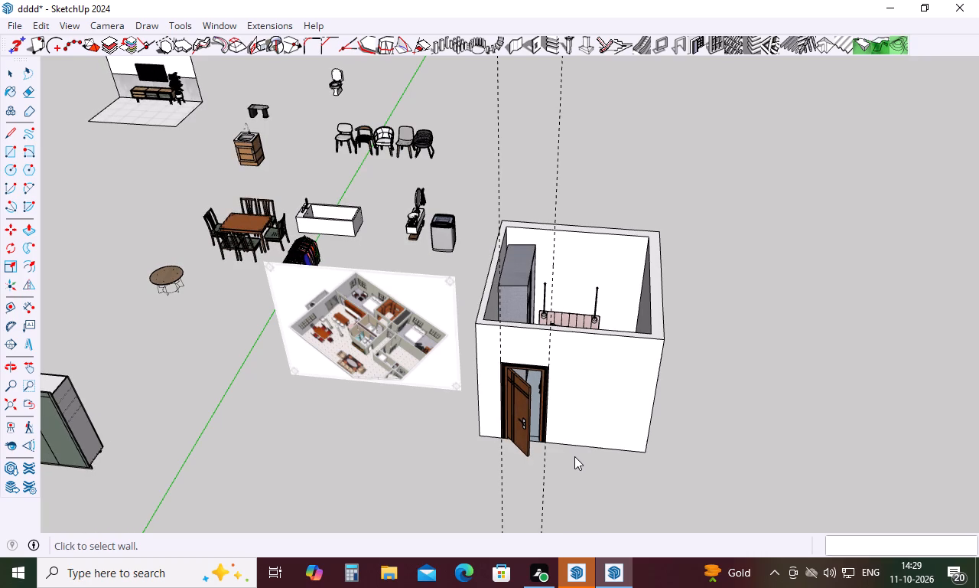
middle_drag(572, 441, 571, 426)
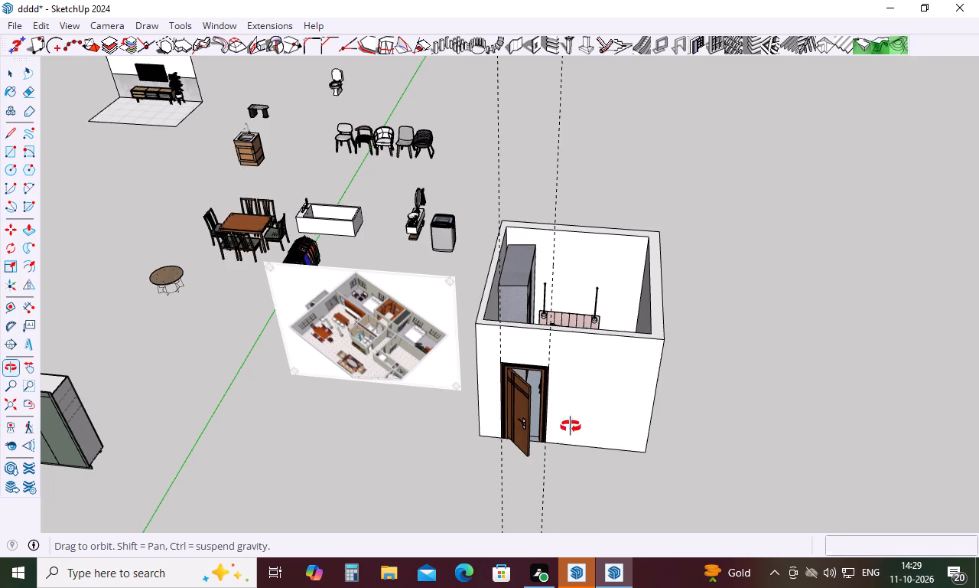
middle_drag(571, 426, 571, 340)
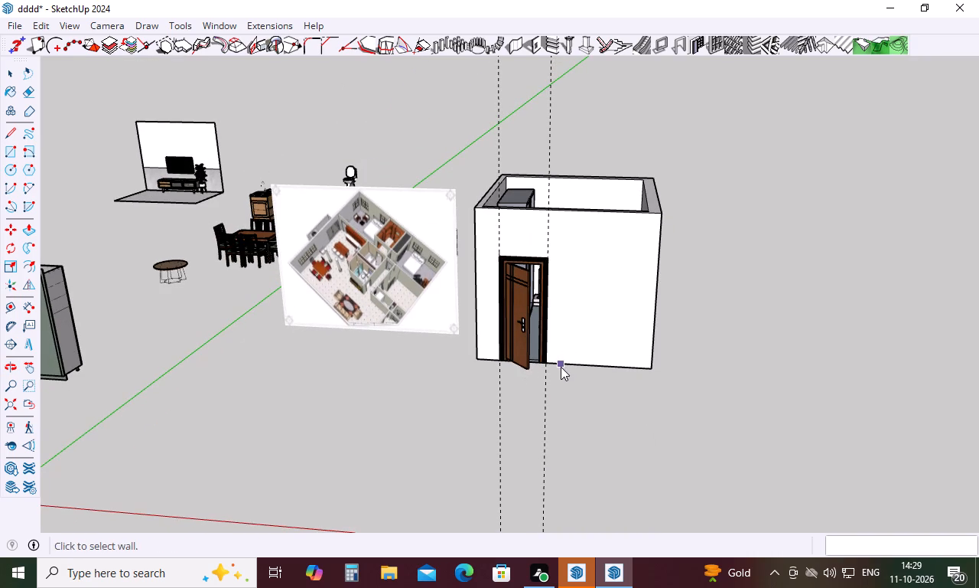
middle_drag(562, 364, 556, 415)
middle_drag(617, 402, 612, 426)
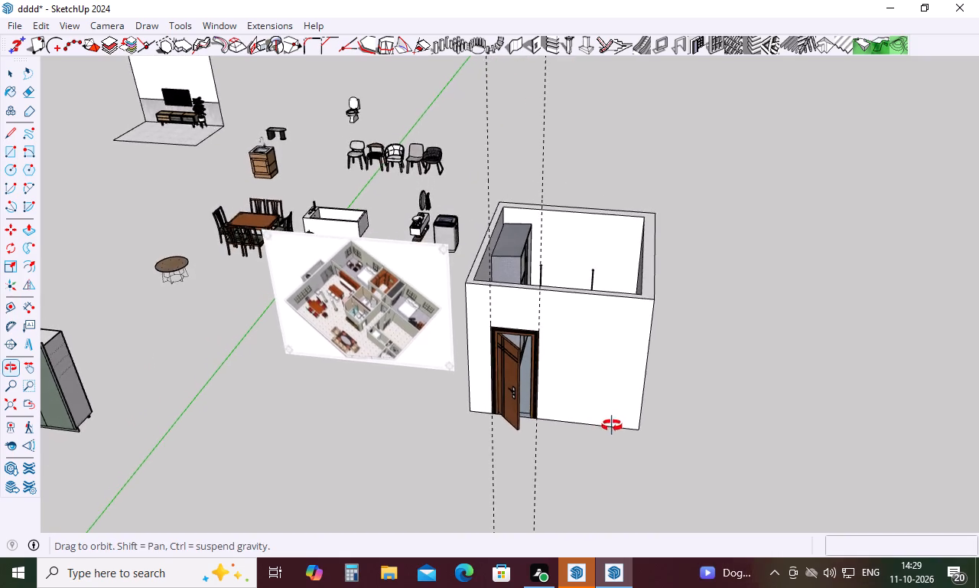
middle_drag(612, 426, 568, 501)
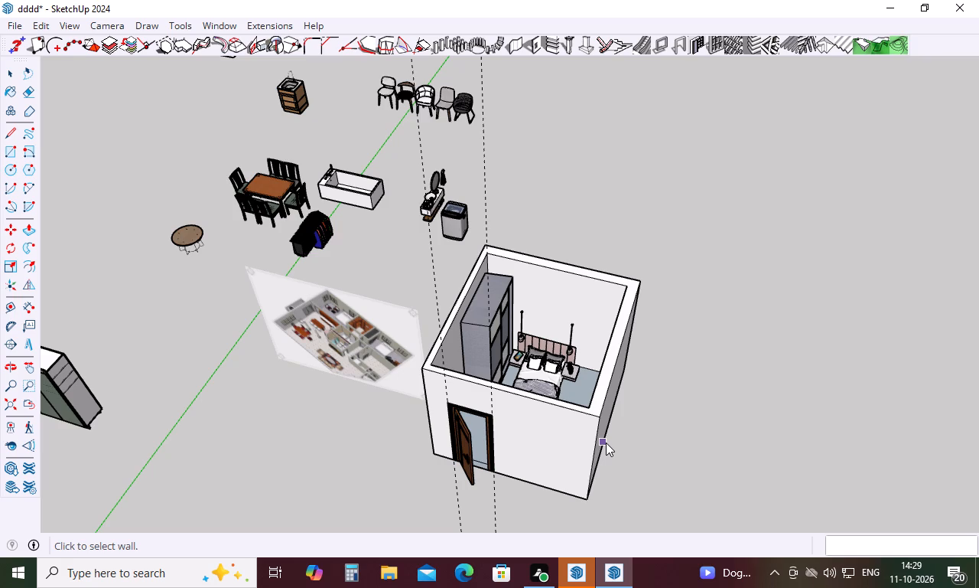
key(Escape)
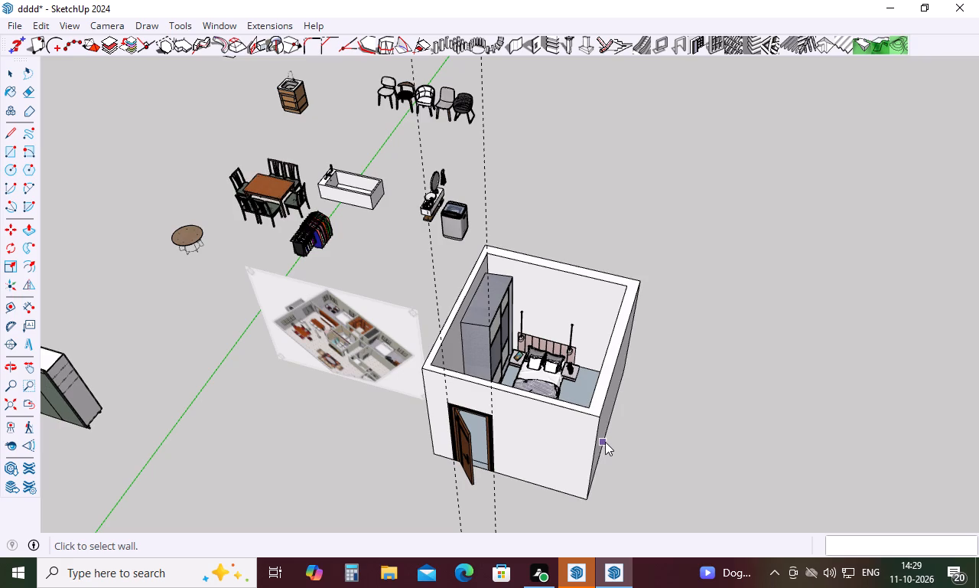
key(space)
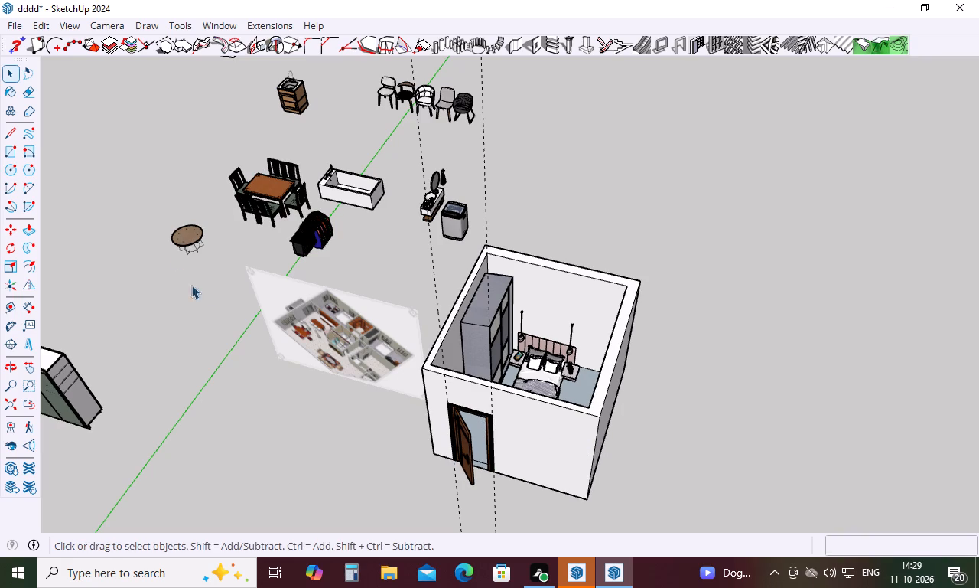
Delete all guides from the model.
click(47, 24)
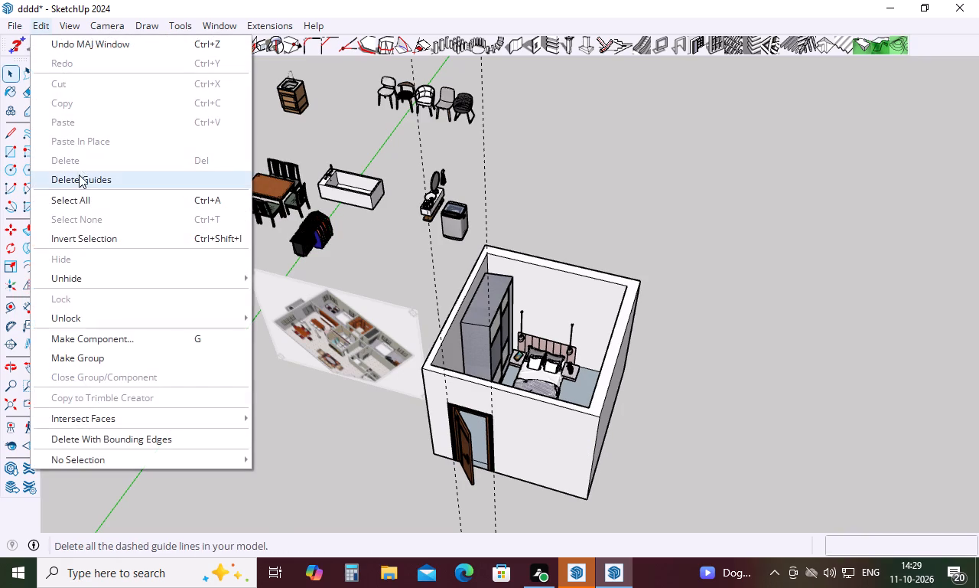
click(79, 177)
Open the bedroom wall group for editing and pull the outer face of the side wall farthest from the door outward 5'.
middle_drag(542, 414, 508, 426)
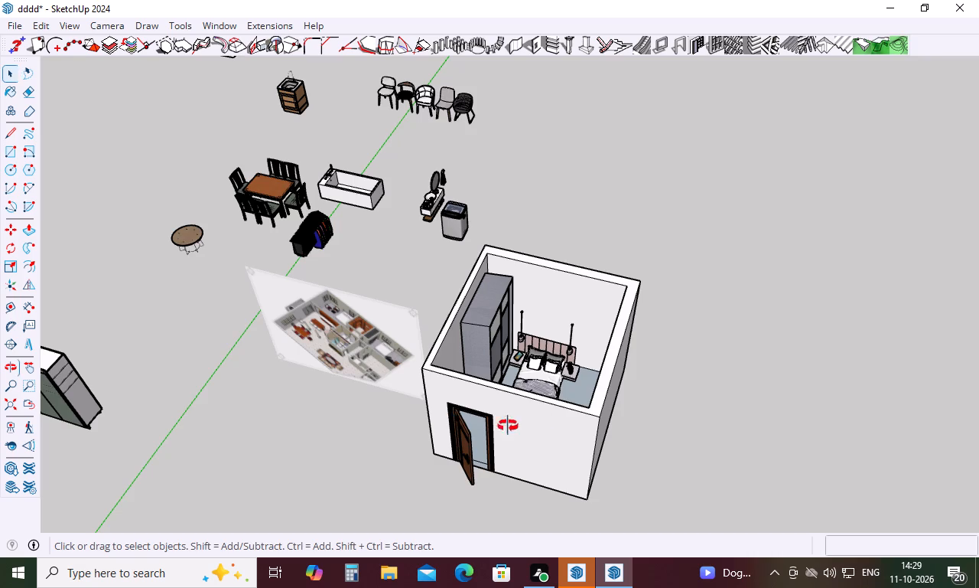
middle_drag(508, 426, 463, 410)
double_click(499, 435)
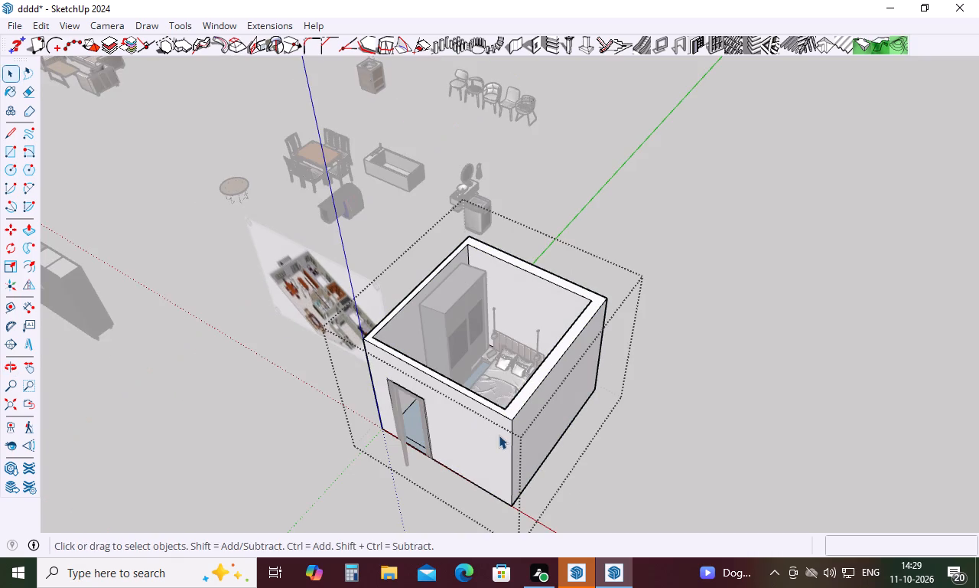
key(p)
click(552, 437)
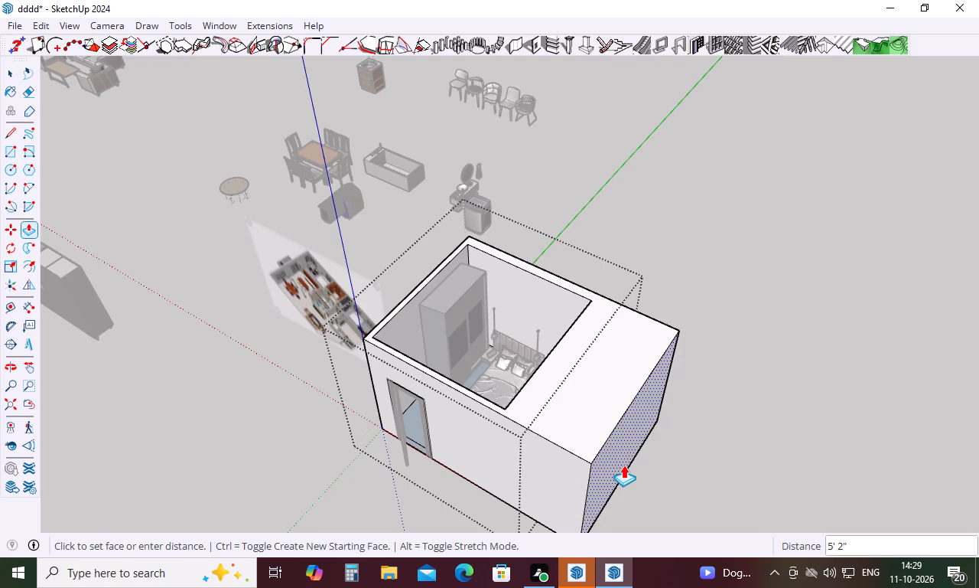
text(5')
key(Return)
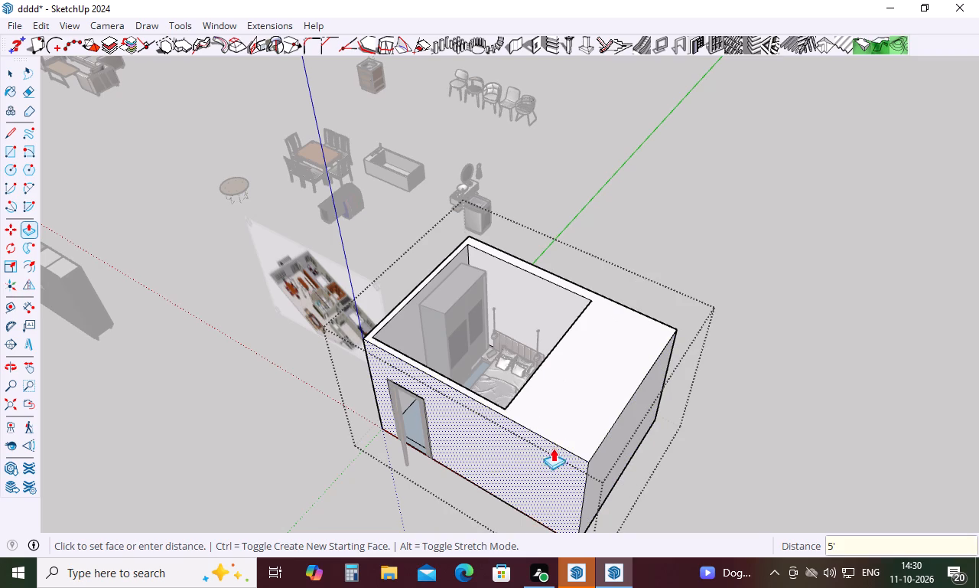
key(Escape)
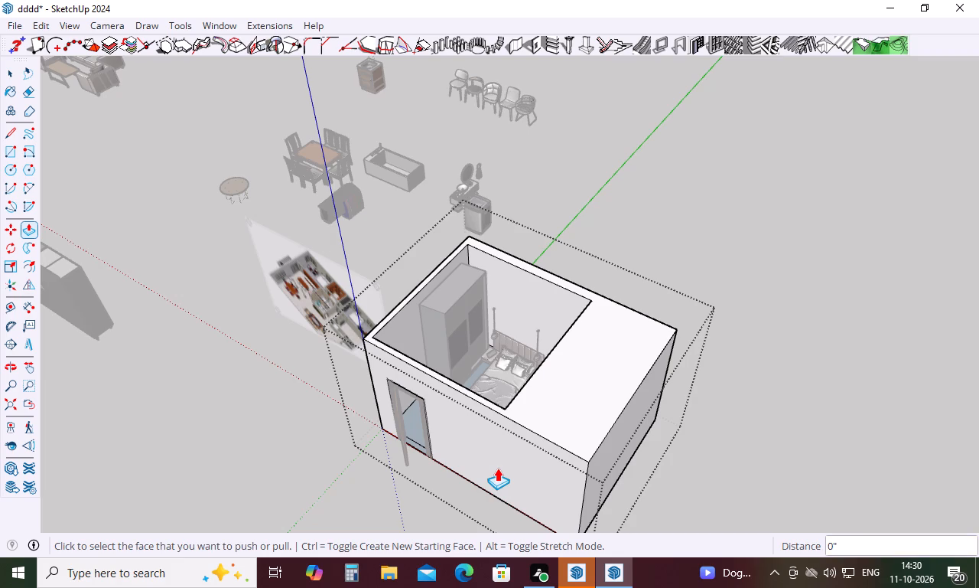
Push the same outer side wall face back inward by 3'.
click(620, 469)
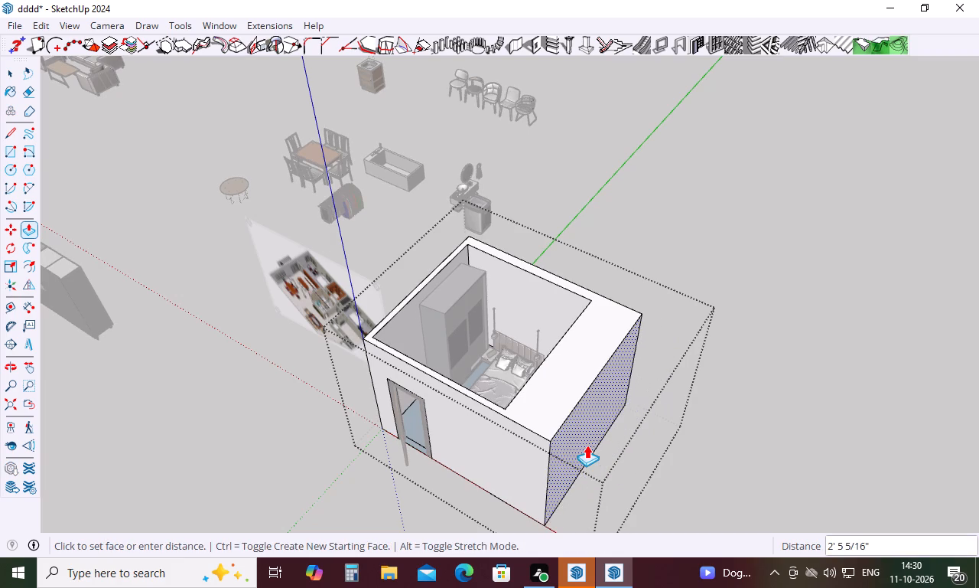
key(3)
key(apostrophe)
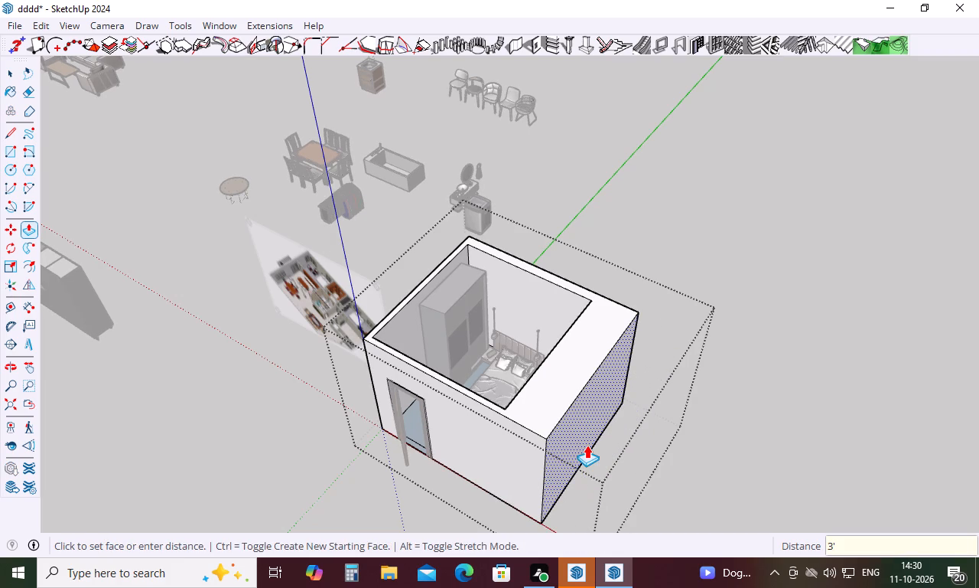
key(Return)
Place a guide 9" inward from the thickened side wall's outer top edge.
middle_drag(529, 439, 733, 573)
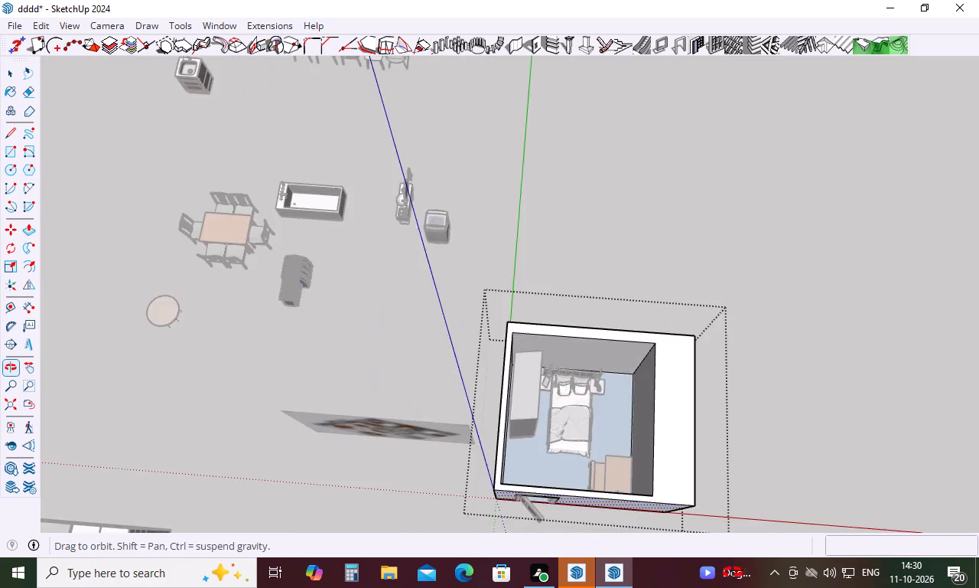
middle_drag(733, 573, 750, 568)
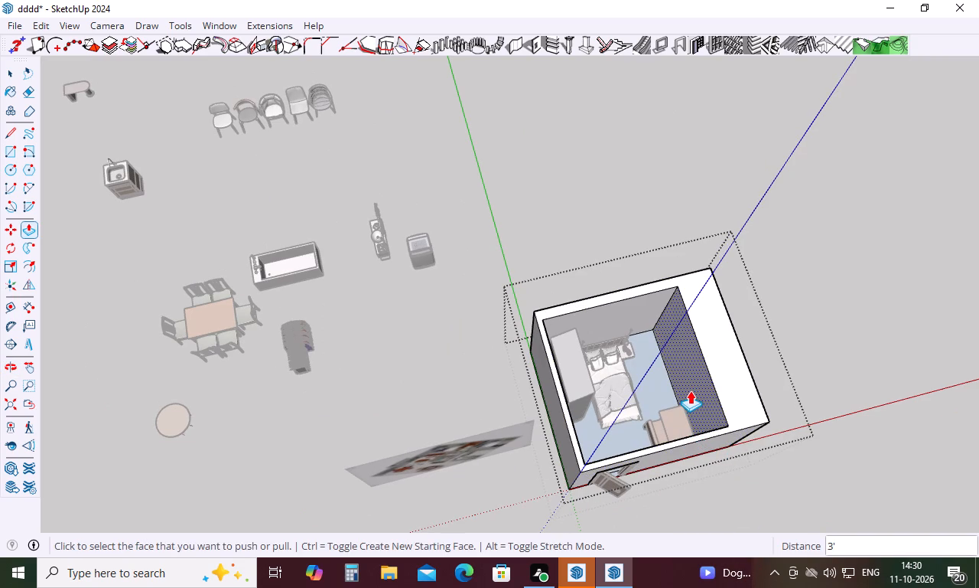
key(Escape)
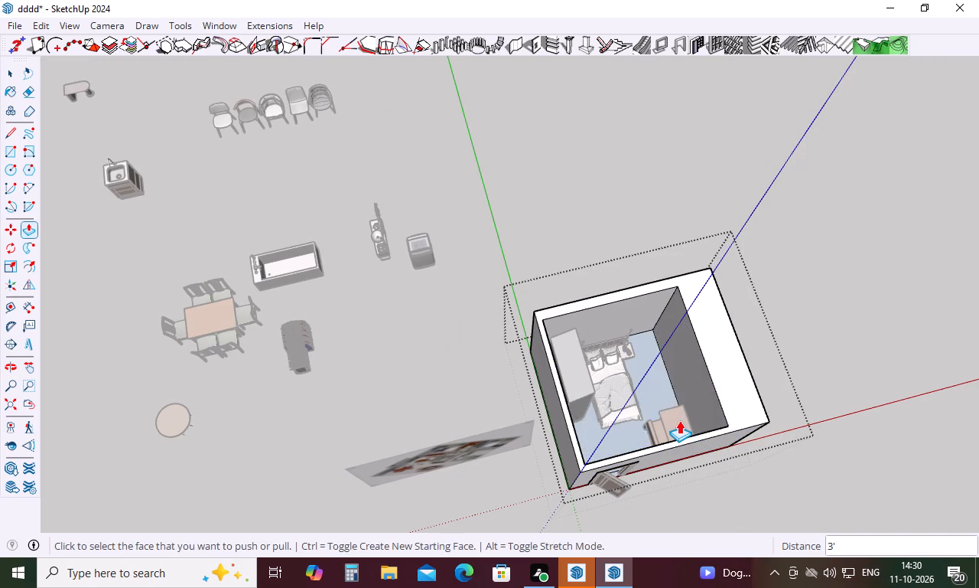
key(t)
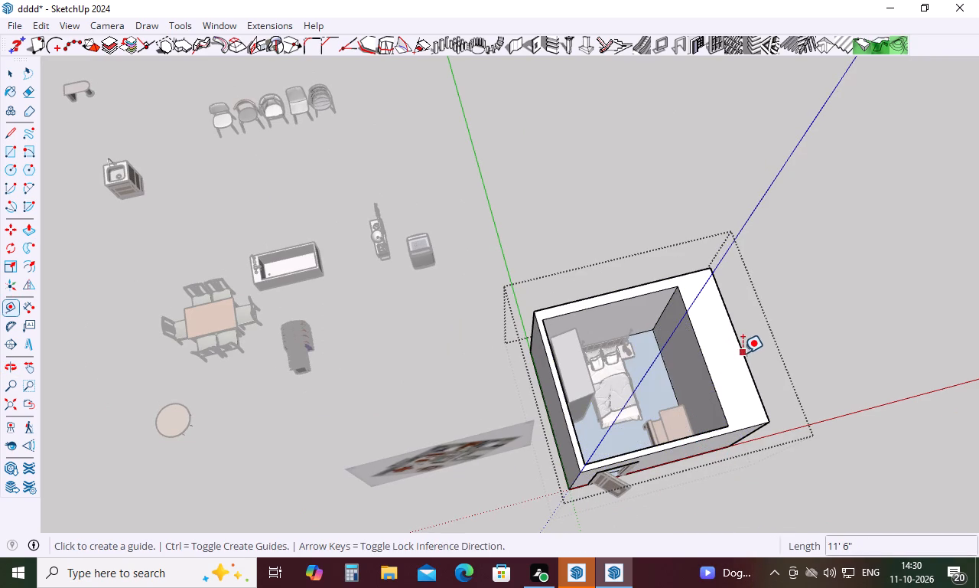
click(743, 353)
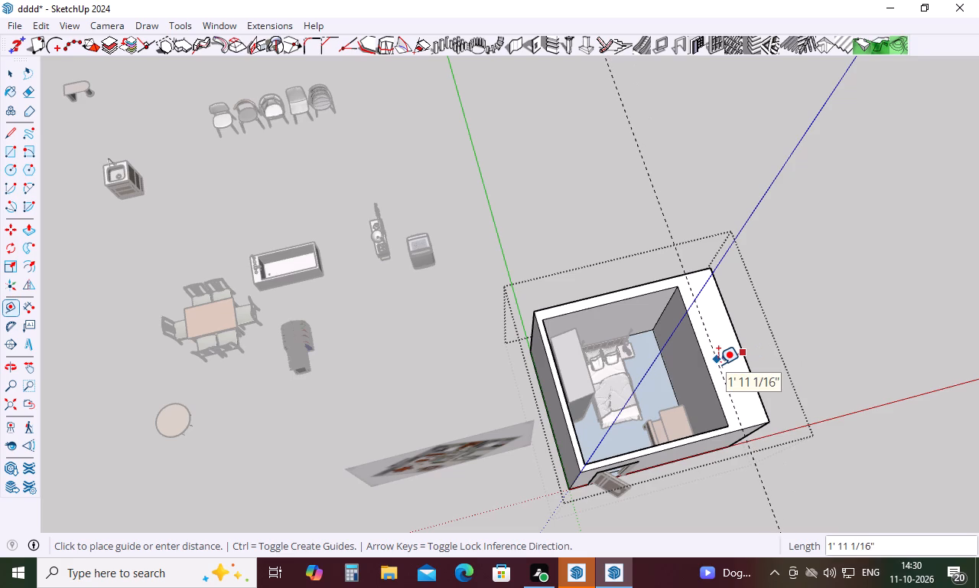
key(9)
key(Return)
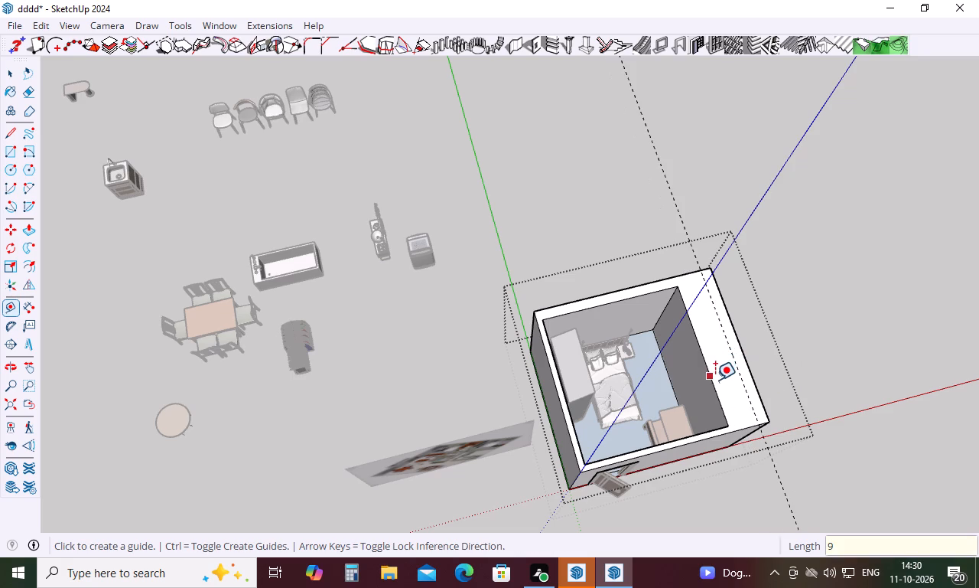
key(Escape)
Push the inner face of the thickened side wall 2' to the guide, leaving a 9" wall, and close the wall group.
key(p)
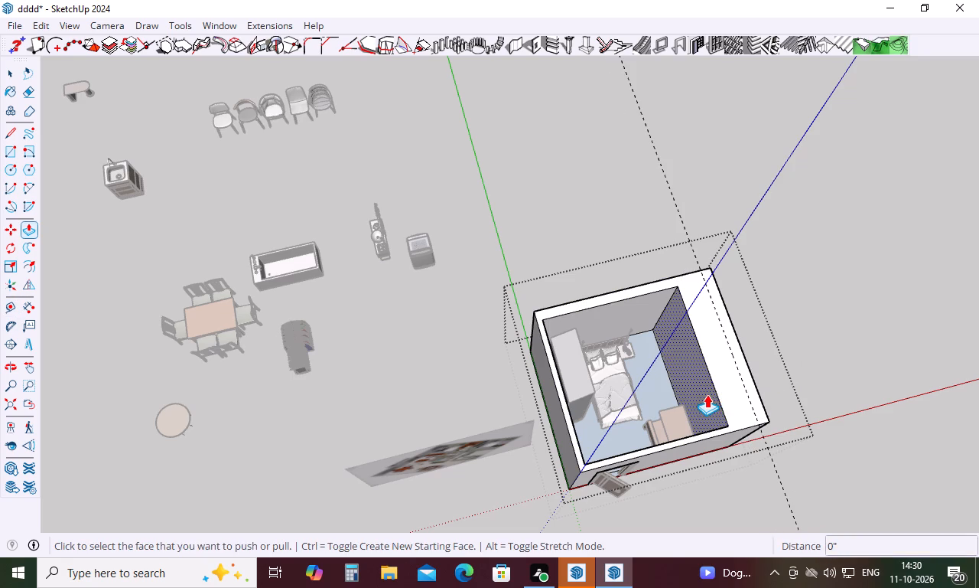
click(707, 394)
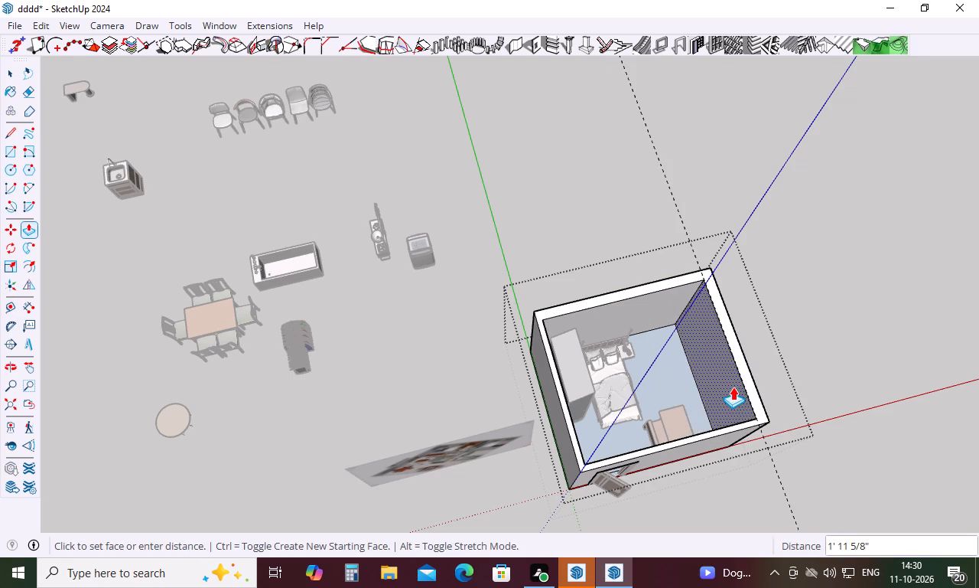
click(759, 438)
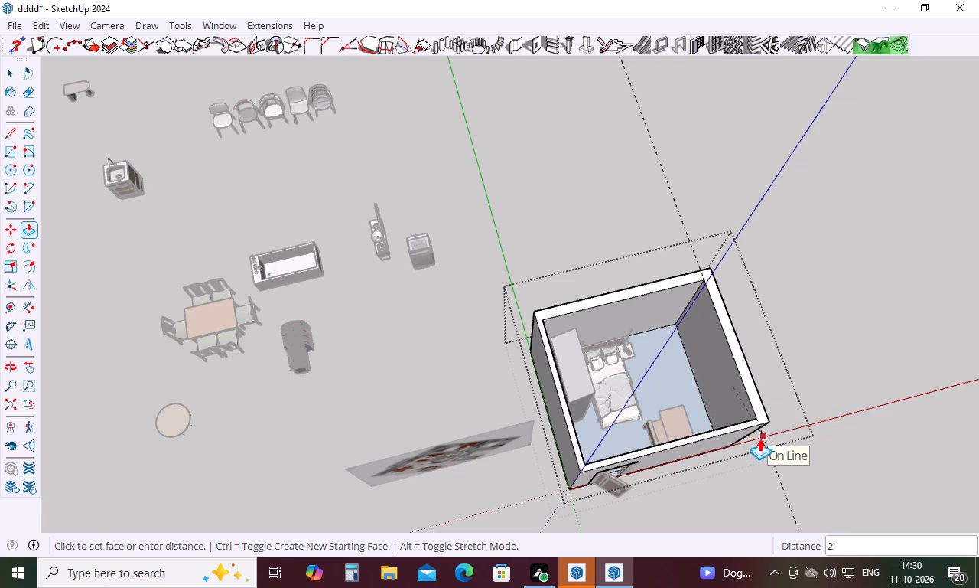
middle_drag(808, 483, 731, 374)
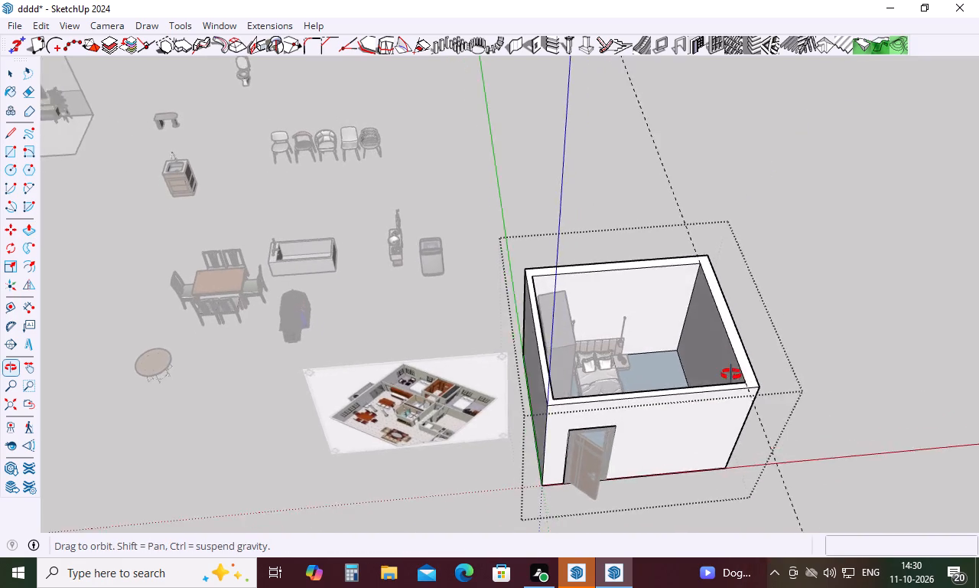
middle_drag(731, 374, 713, 403)
key(Escape)
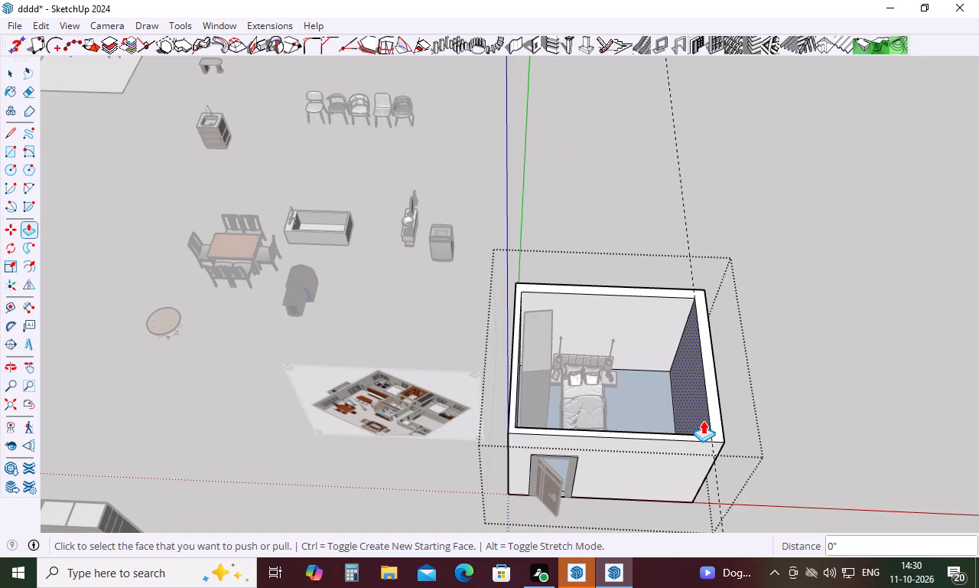
middle_drag(698, 418, 667, 364)
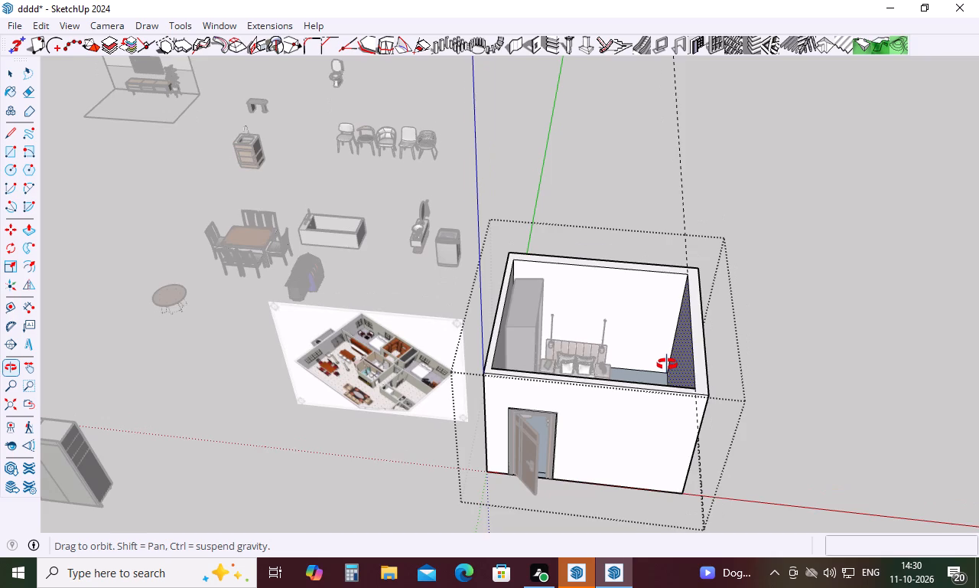
middle_drag(667, 364, 665, 276)
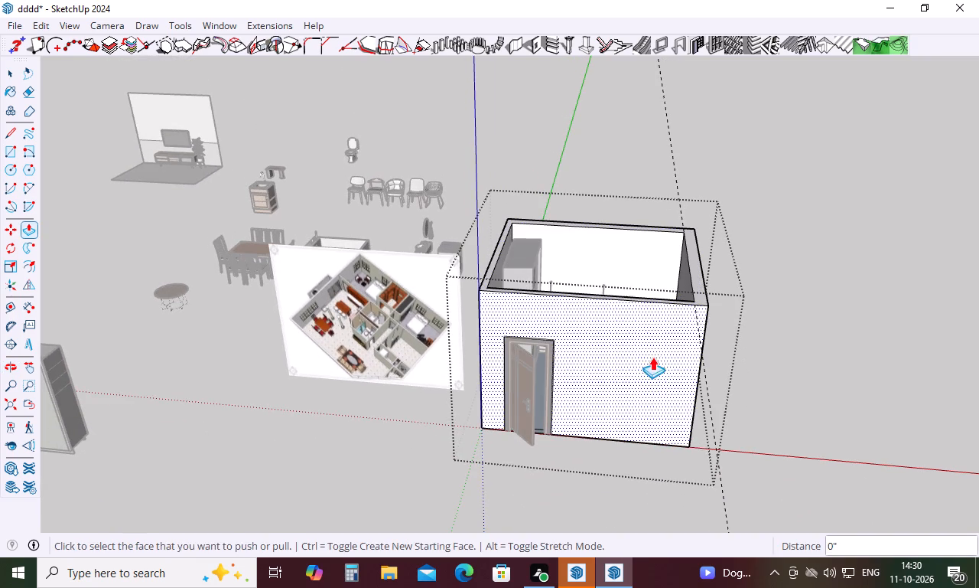
key(space)
click(816, 411)
Examine the widened bedroom against the reference floor plan image standing beside it.
middle_drag(730, 309, 711, 442)
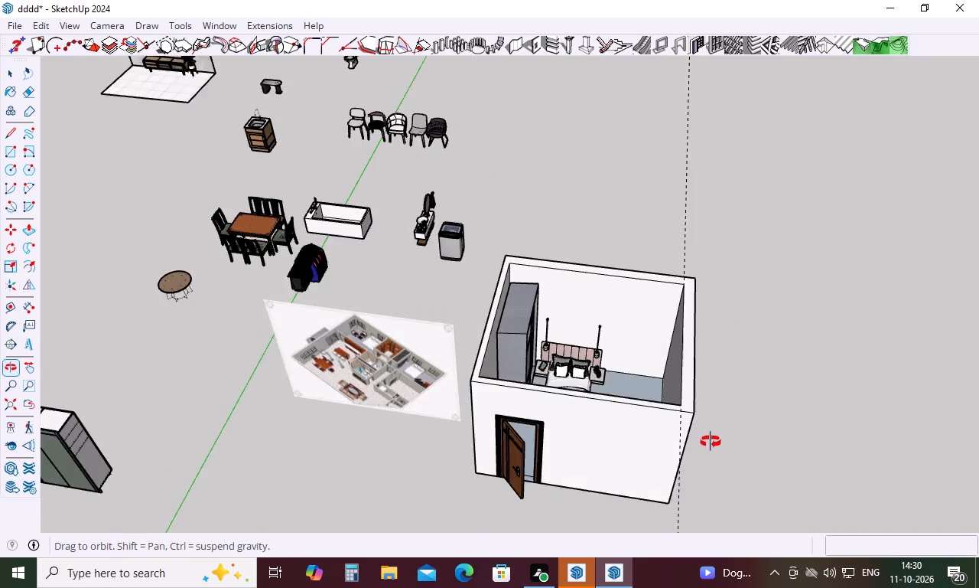
middle_drag(711, 442, 658, 514)
middle_click(658, 514)
scroll(561, 476, up, 2)
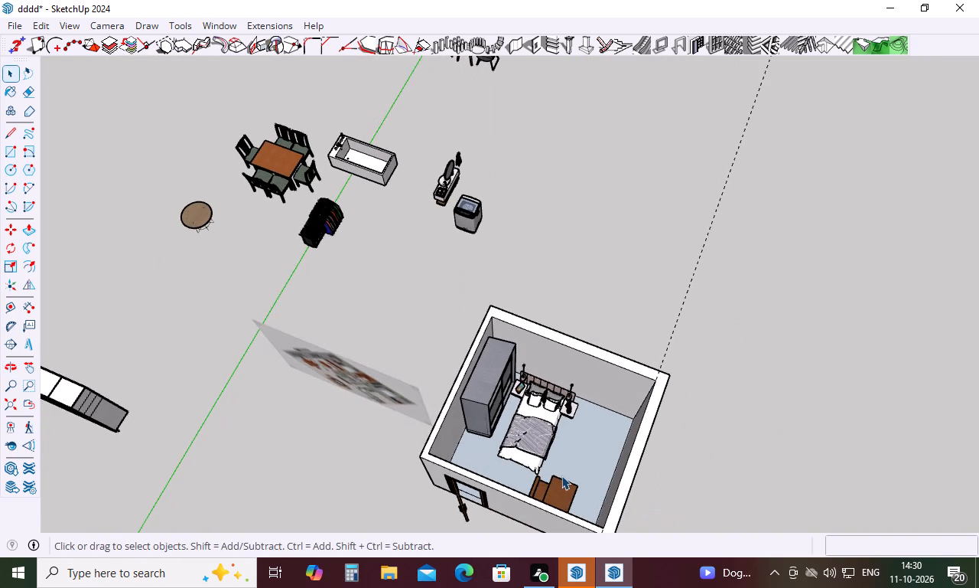
scroll(561, 475, up, 2)
scroll(526, 425, up, 4)
scroll(526, 425, down, 9)
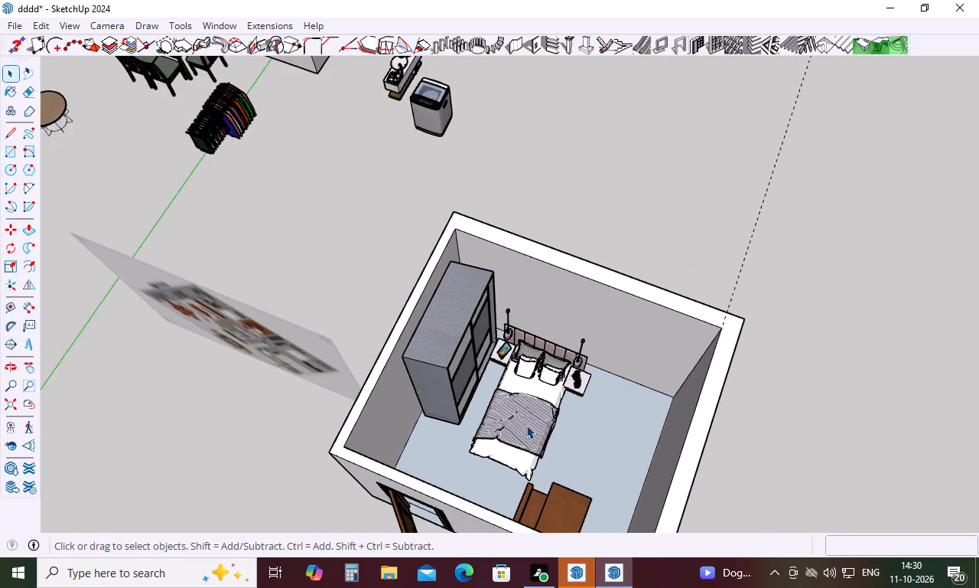
scroll(526, 425, down, 13)
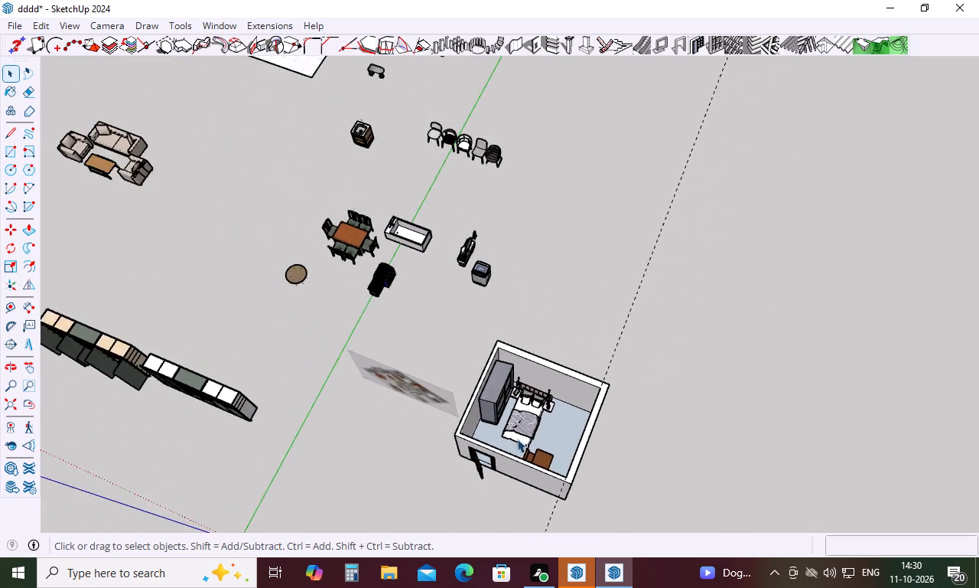
middle_drag(468, 463, 587, 243)
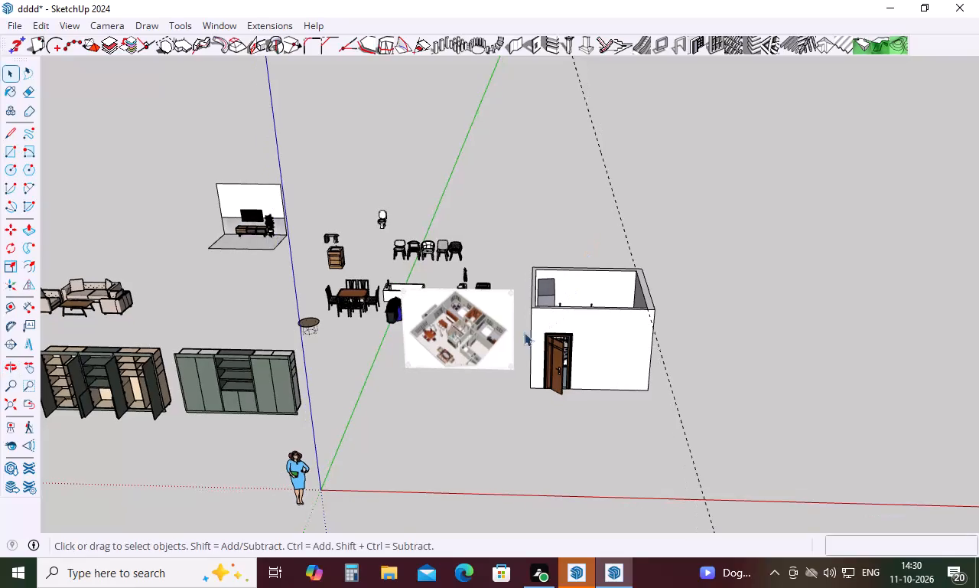
scroll(484, 329, up, 9)
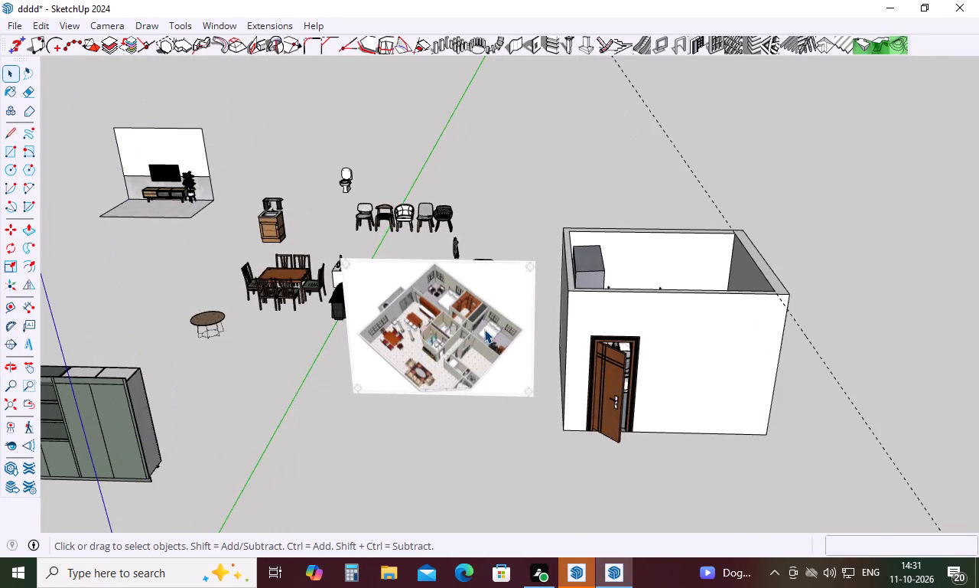
scroll(484, 329, up, 4)
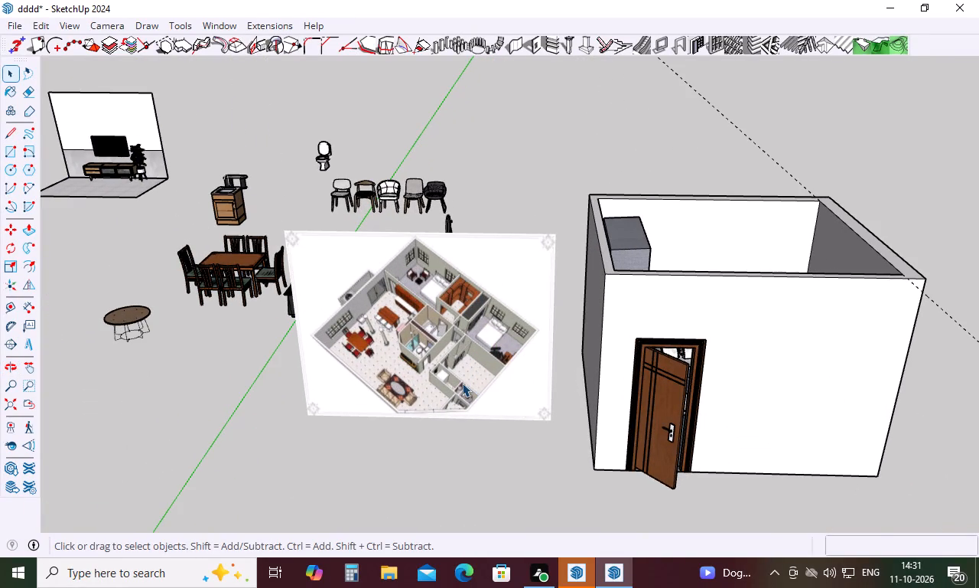
scroll(462, 383, down, 3)
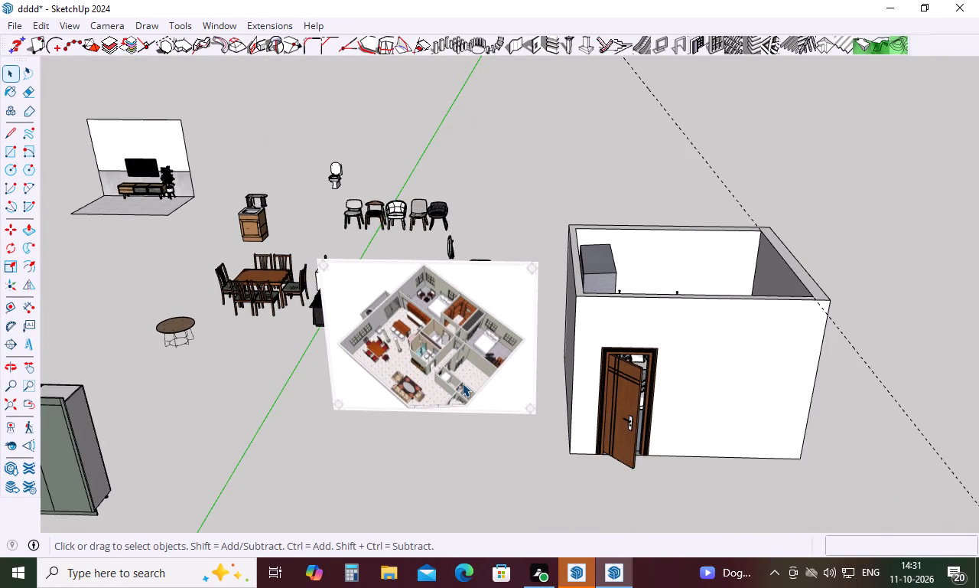
Move the bed with its nightstands about 2' 1" away from the wardrobe, toward the relocated side wall.
middle_drag(795, 357, 773, 452)
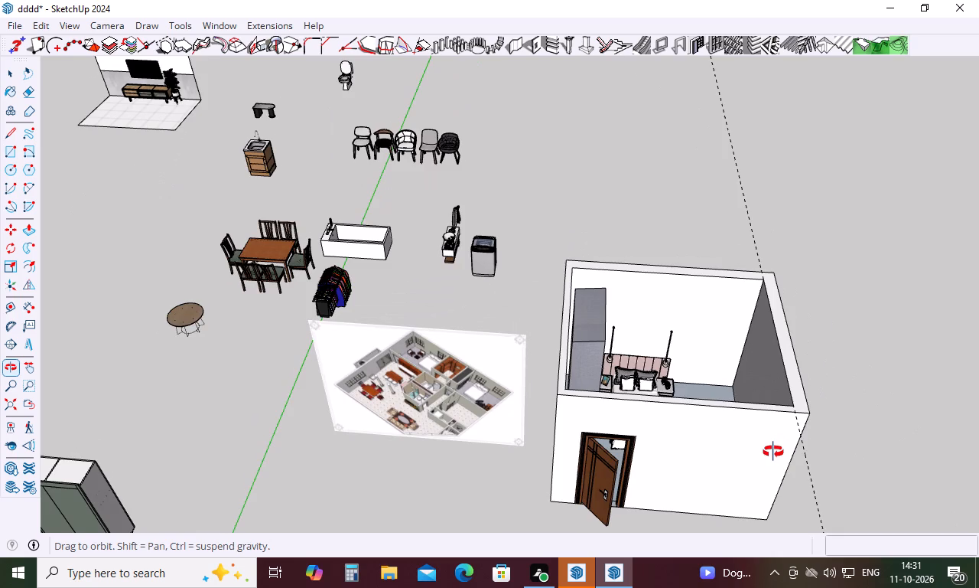
middle_drag(773, 452, 597, 505)
scroll(506, 512, up, 1)
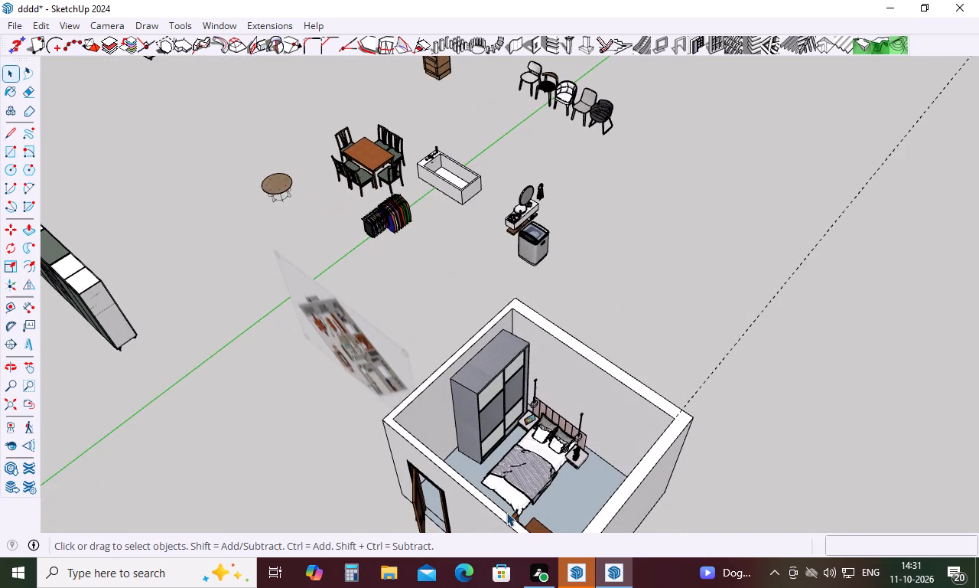
scroll(506, 512, up, 4)
key(m)
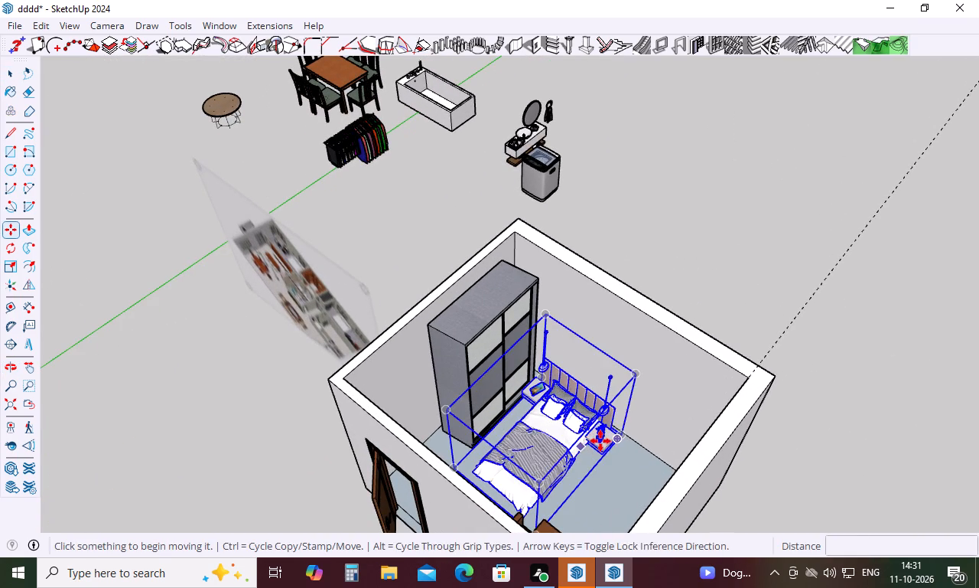
click(616, 436)
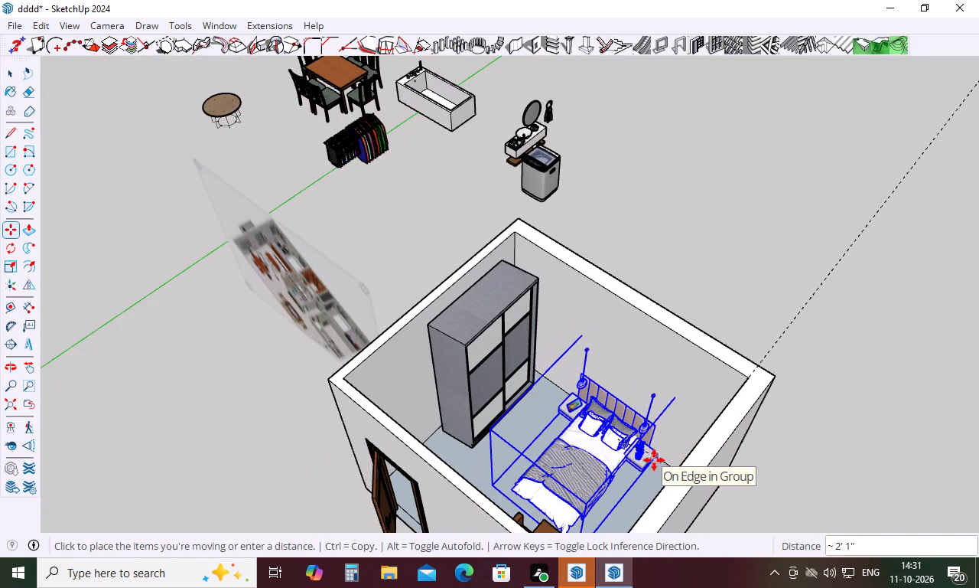
click(654, 462)
Shift the bed 1' 1 5/8" back toward the wardrobe along the headboard wall.
middle_drag(608, 479, 566, 508)
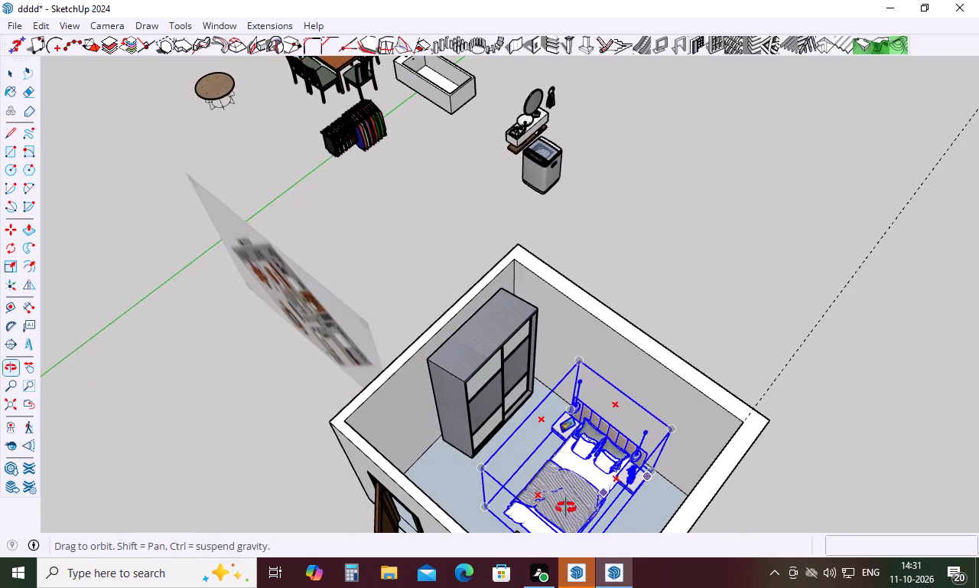
middle_drag(566, 508, 503, 450)
middle_drag(503, 450, 484, 489)
scroll(509, 436, up, 4)
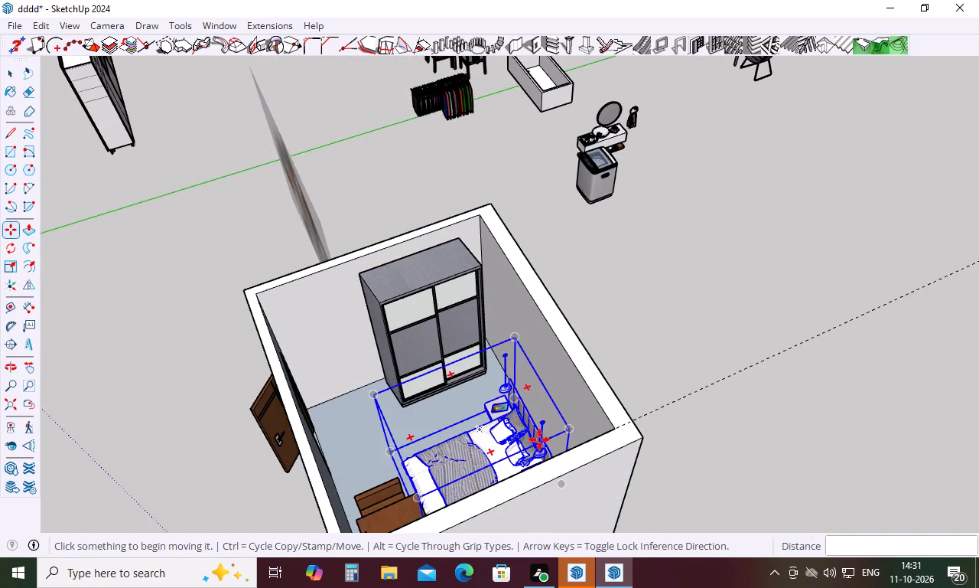
scroll(539, 439, up, 6)
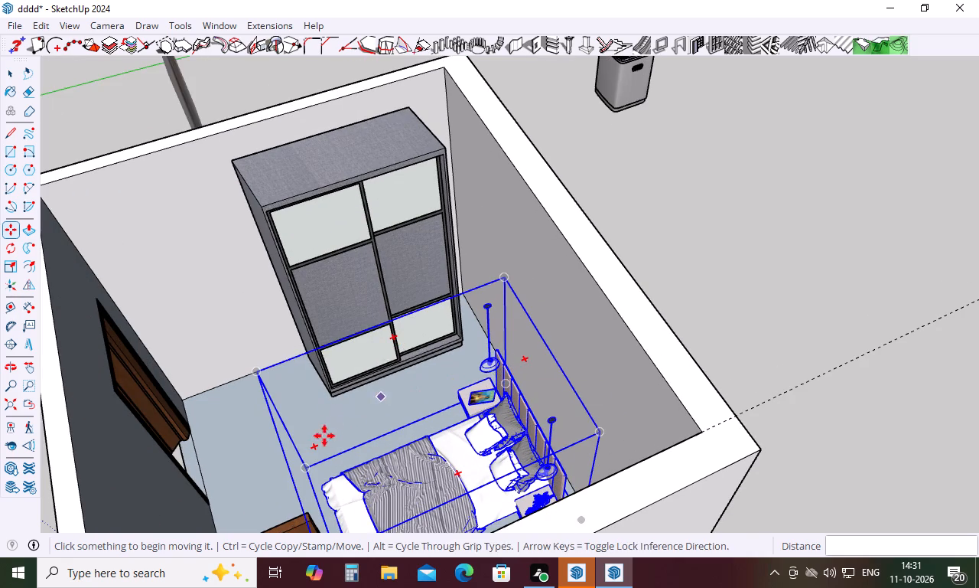
click(308, 463)
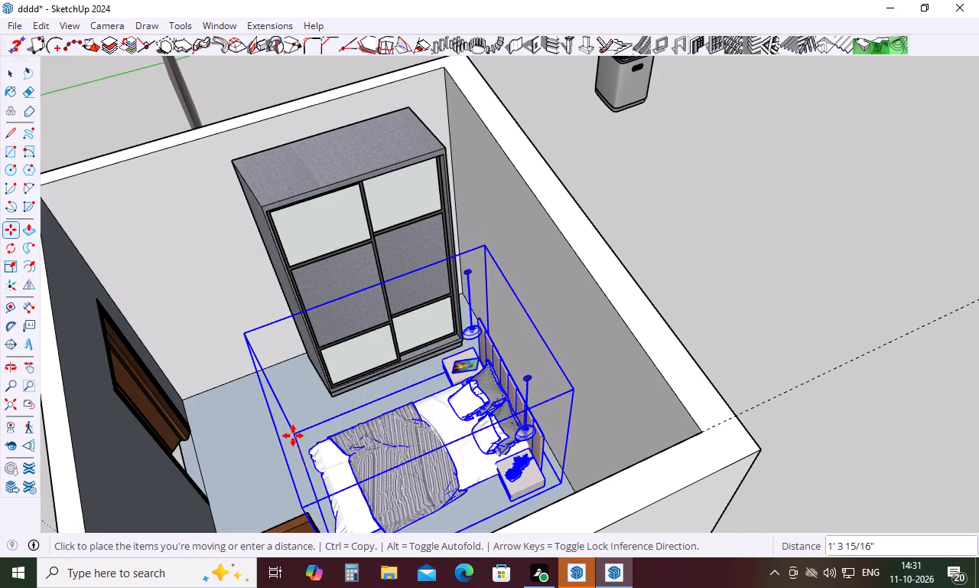
click(292, 439)
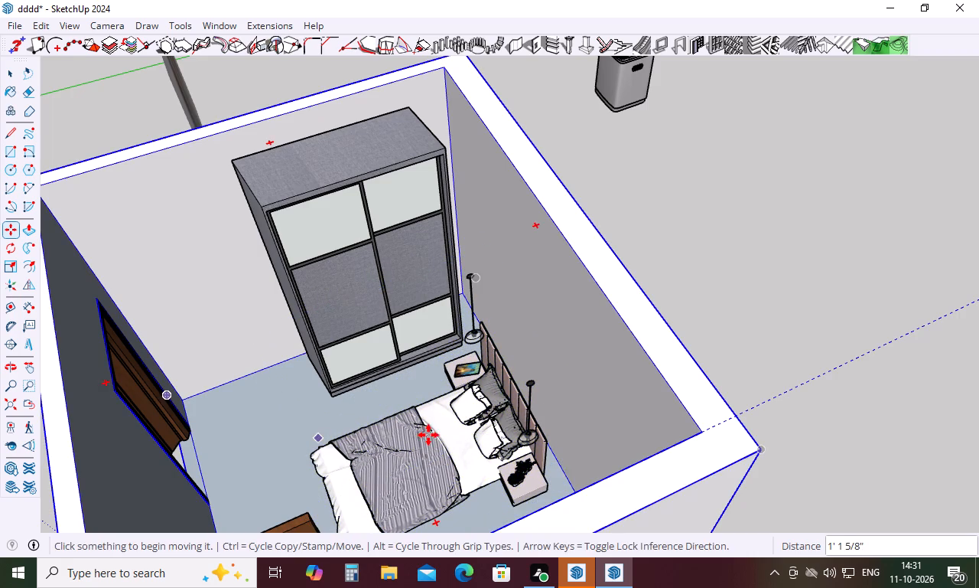
key(space)
Examine the rearranged bedroom from several sides alongside the reference floor plan image.
scroll(451, 415, down, 3)
middle_drag(459, 426, 555, 461)
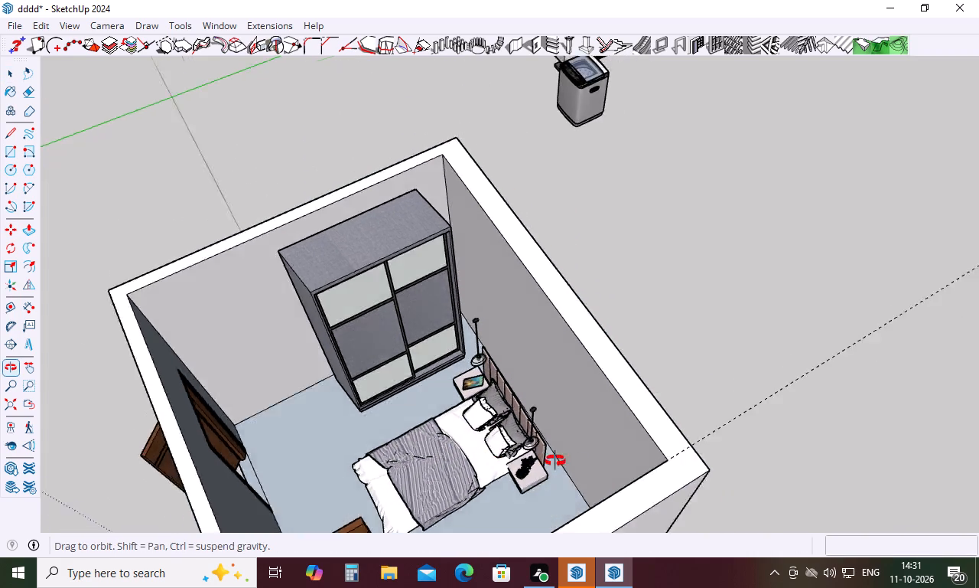
middle_drag(555, 461, 711, 381)
scroll(709, 381, down, 6)
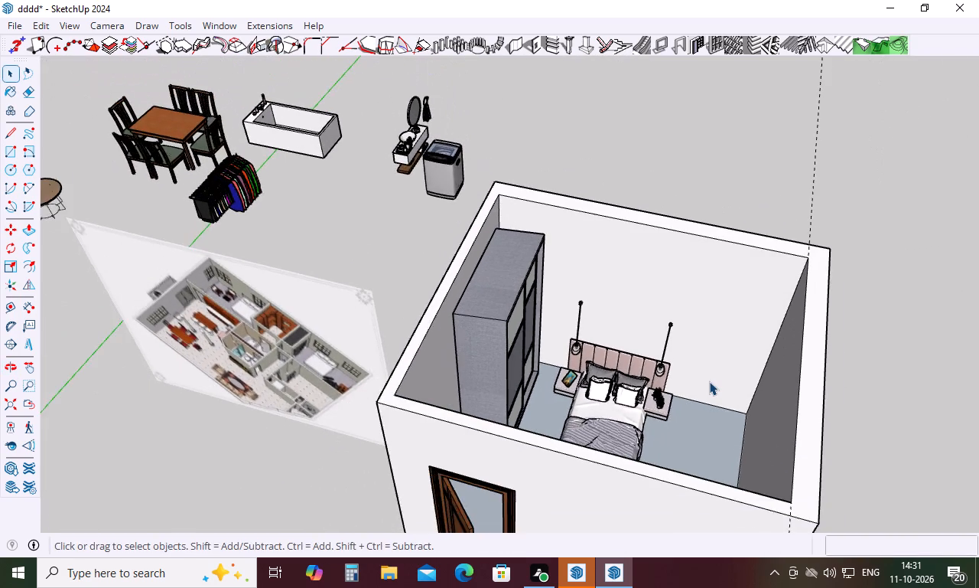
scroll(709, 381, down, 2)
middle_drag(646, 462, 510, 536)
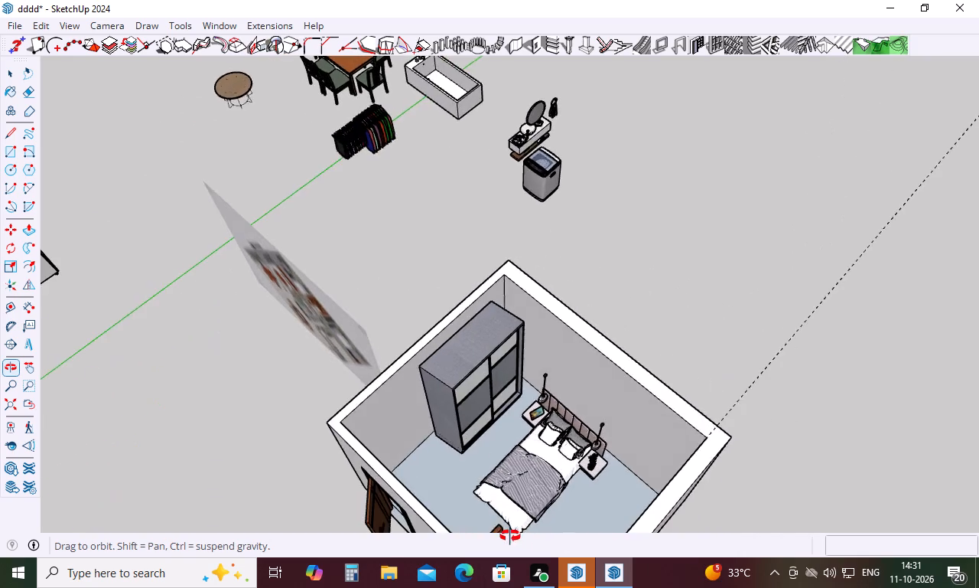
middle_drag(510, 536, 274, 561)
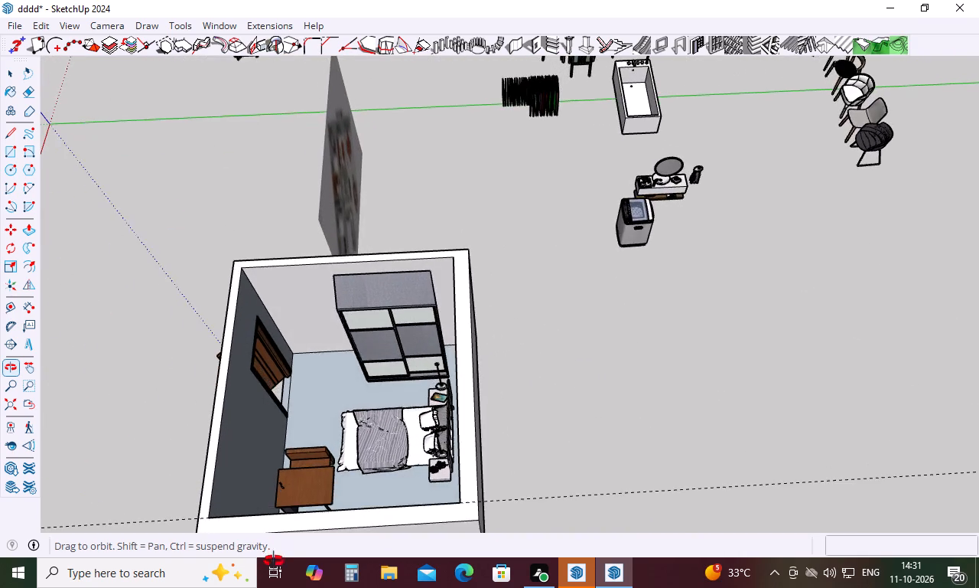
middle_drag(274, 561, 268, 580)
scroll(370, 409, down, 9)
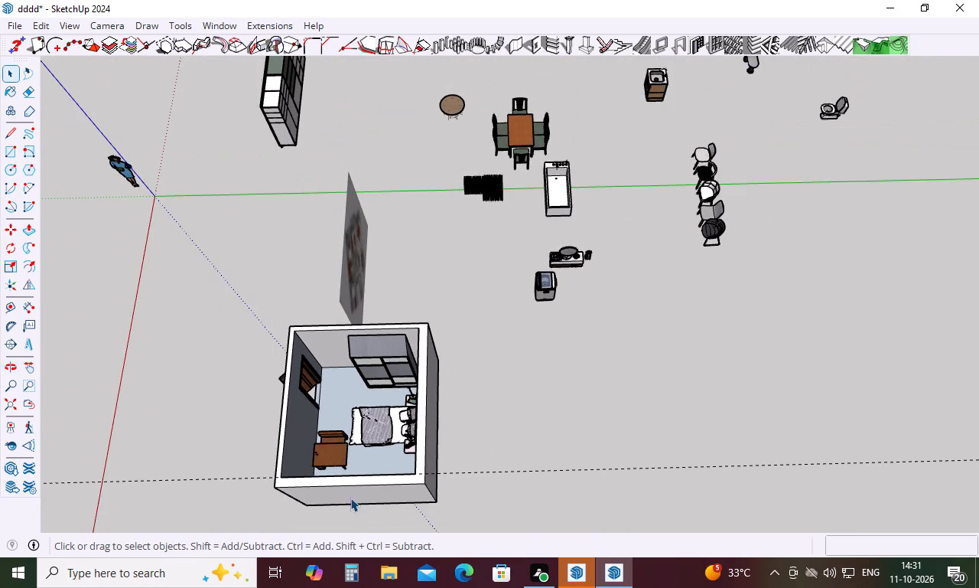
middle_drag(350, 498, 857, 457)
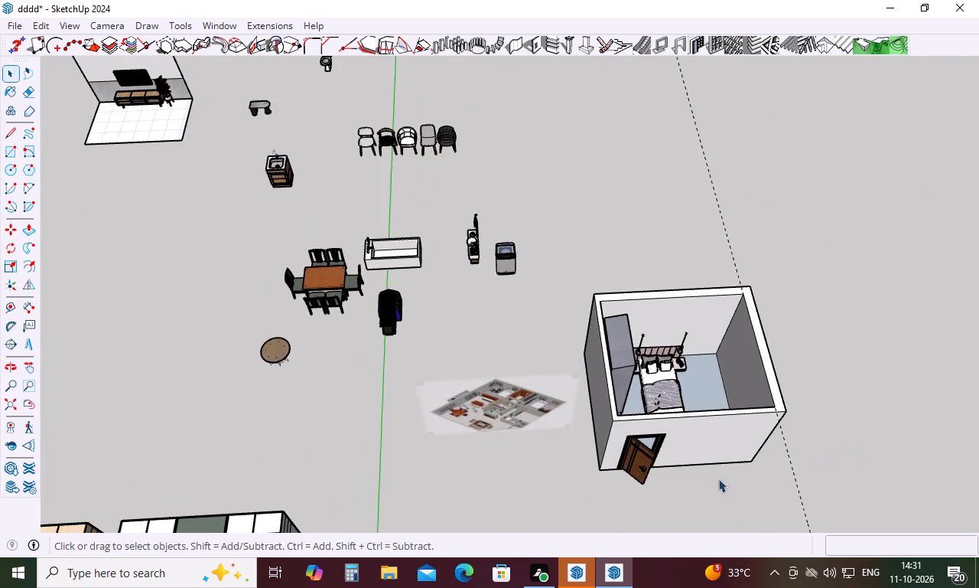
middle_drag(718, 479, 913, 585)
Move the desk with its chair about 2' 3 1/4", plus about 5" more, into the corner by the relocated side wall.
scroll(773, 284, up, 3)
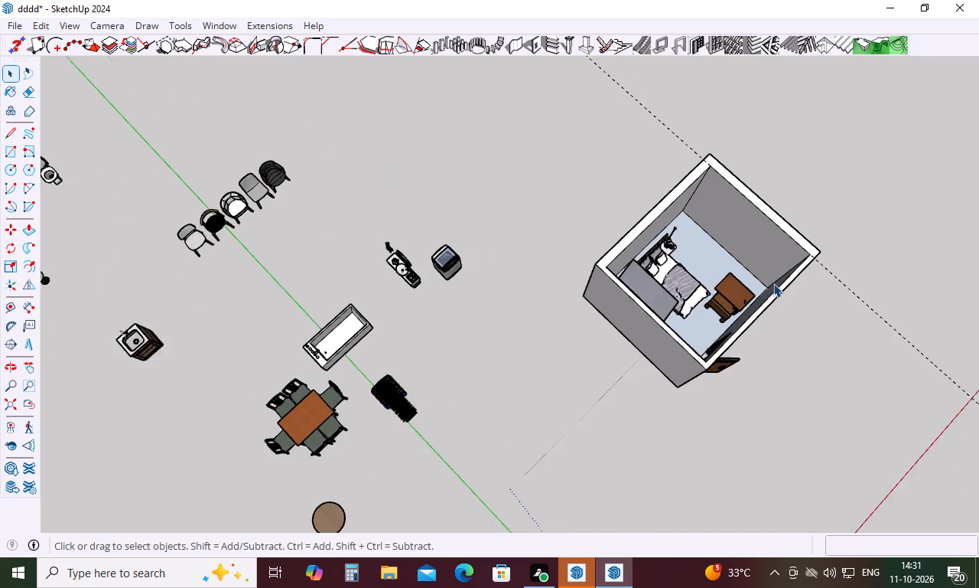
scroll(773, 283, up, 16)
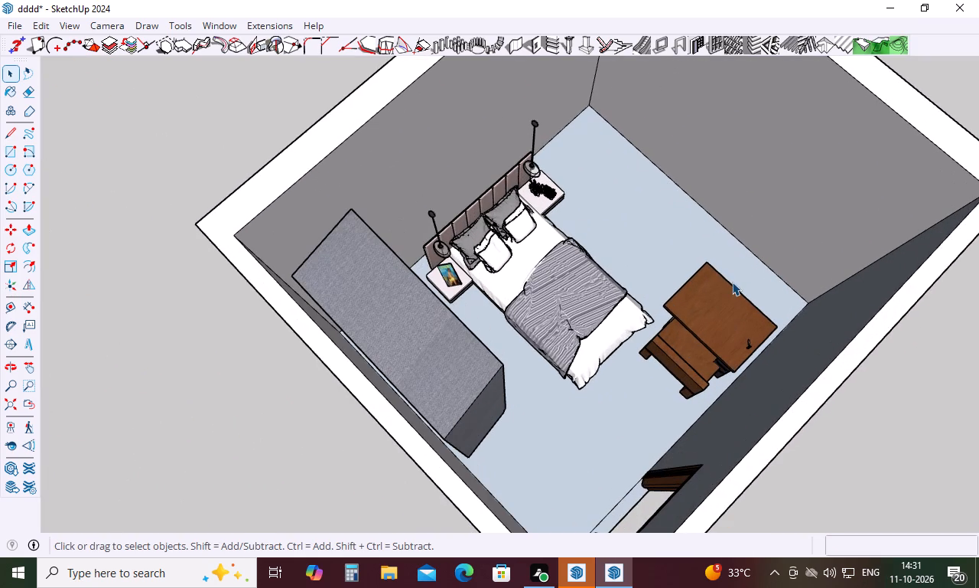
key(m)
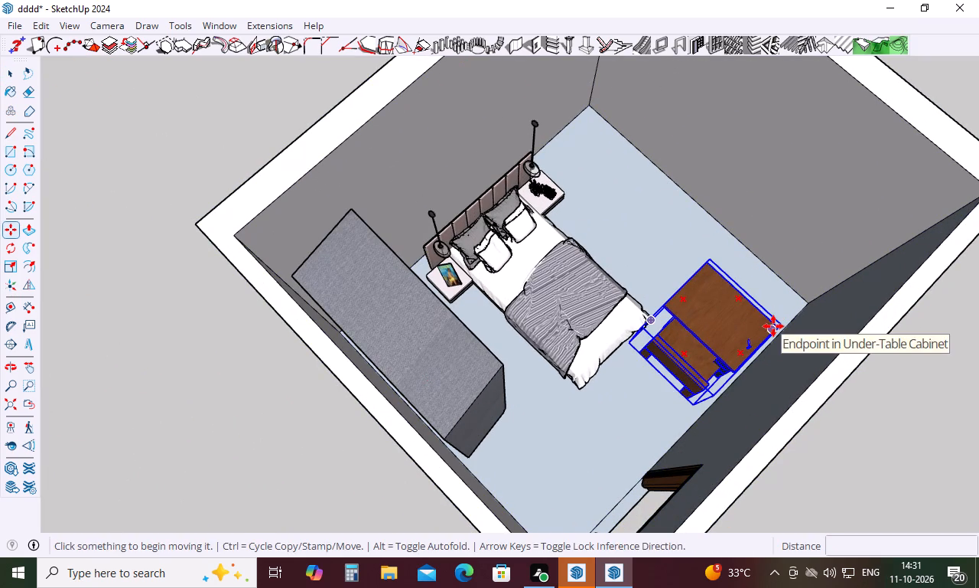
scroll(779, 328, up, 5)
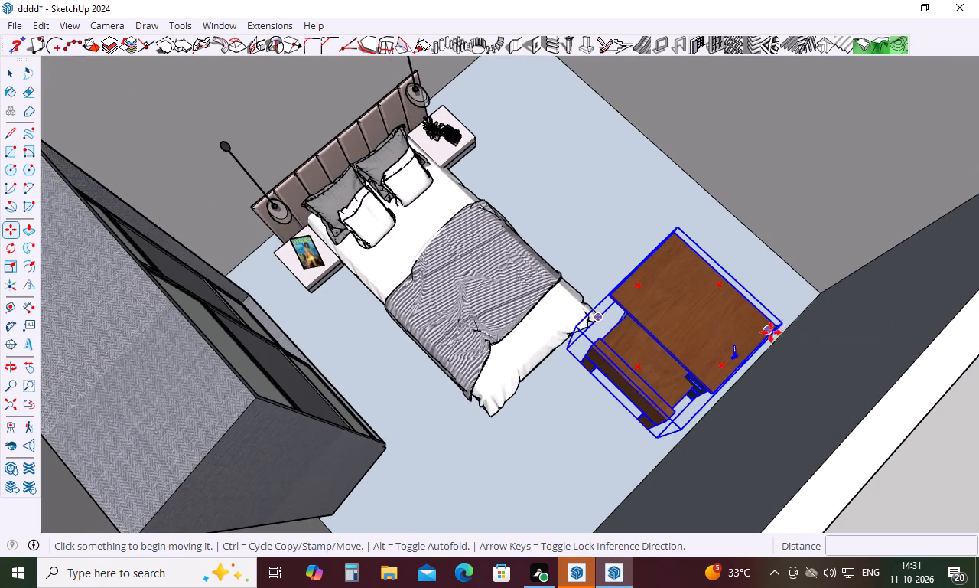
click(779, 328)
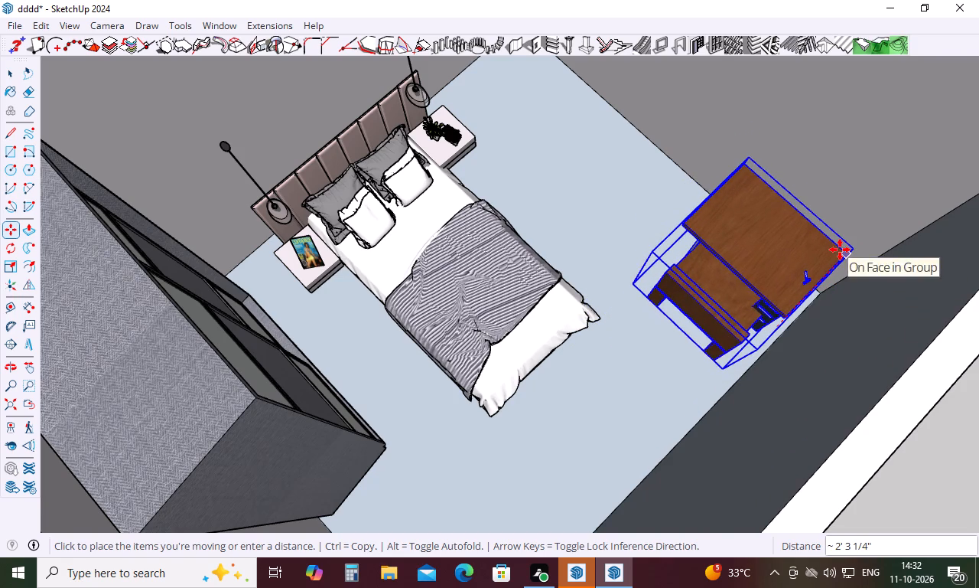
click(840, 250)
click(847, 254)
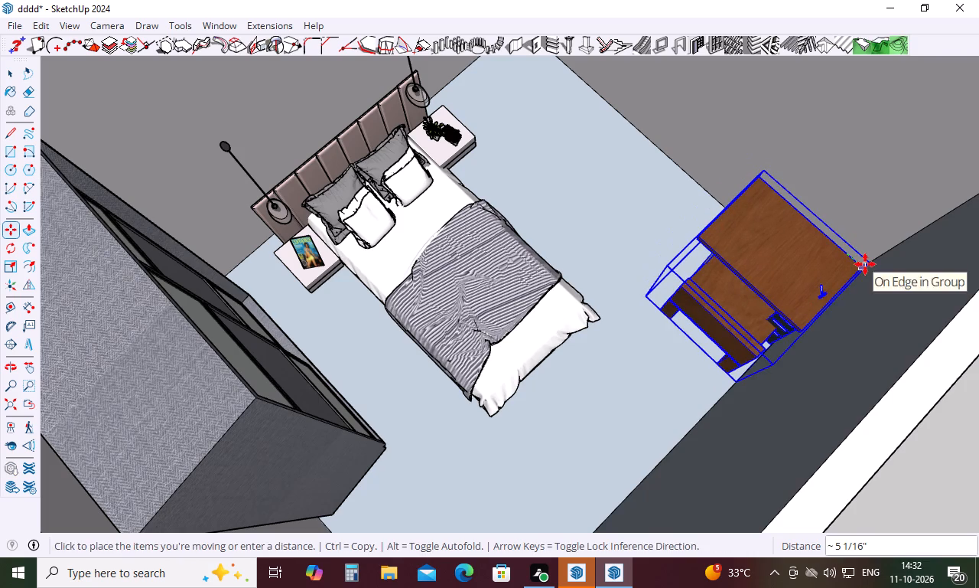
click(865, 264)
key(space)
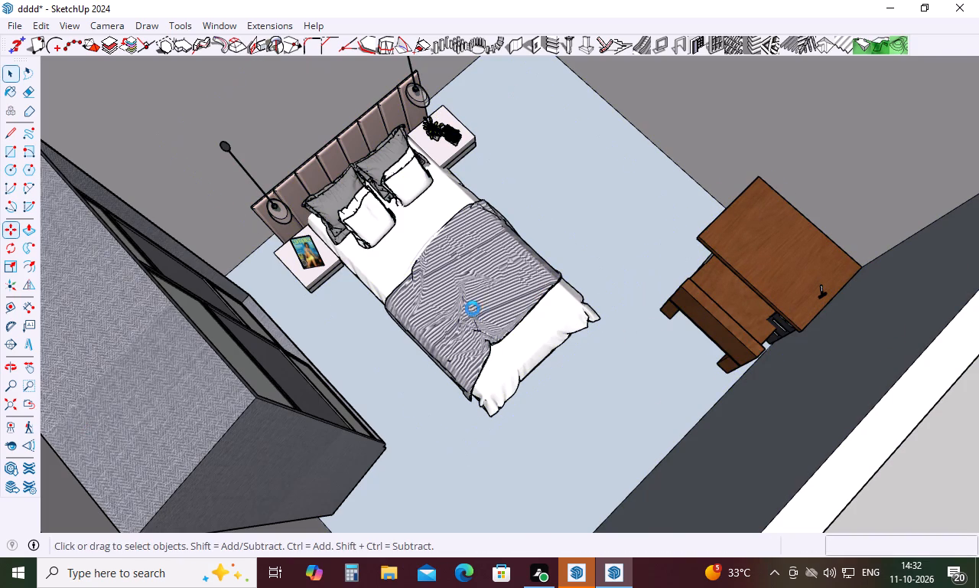
Scale the bed with its nightstands by 1.31 along the headboard wall and about 1.07 in height.
scroll(462, 315, down, 5)
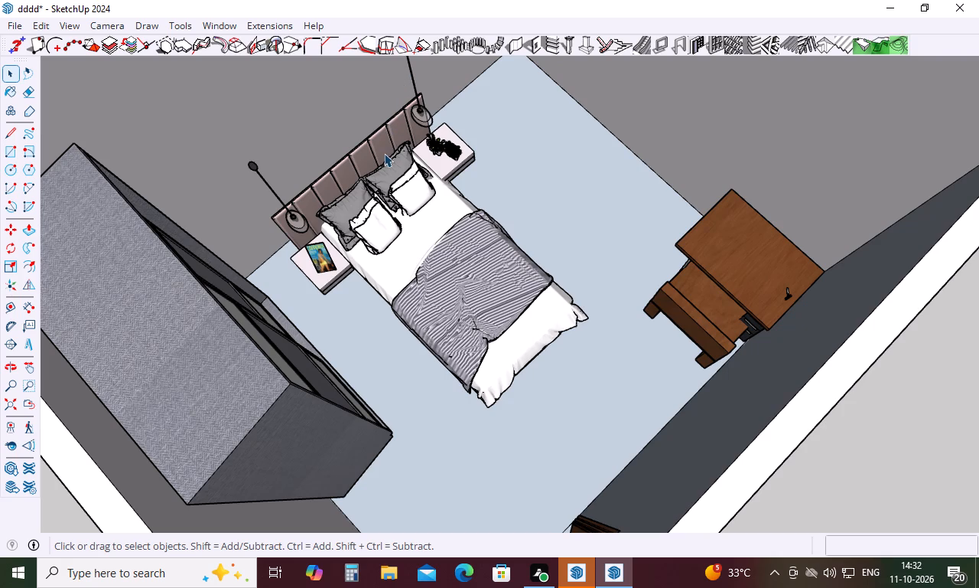
click(418, 297)
key(s)
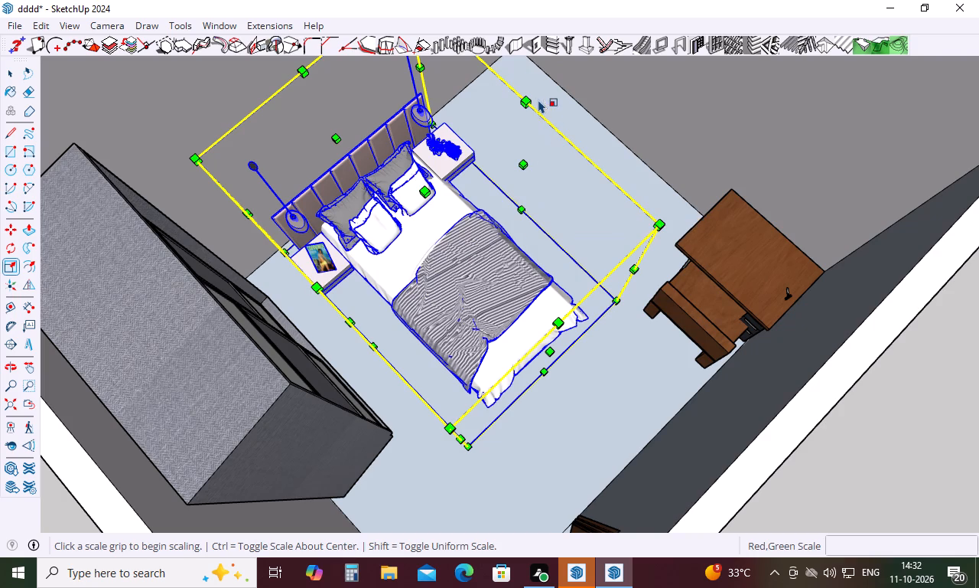
click(525, 207)
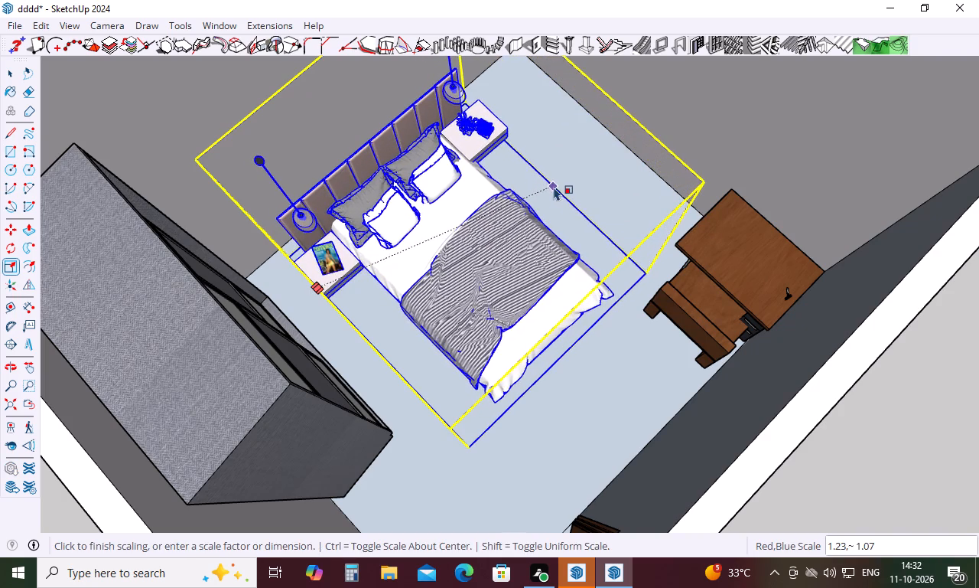
click(565, 177)
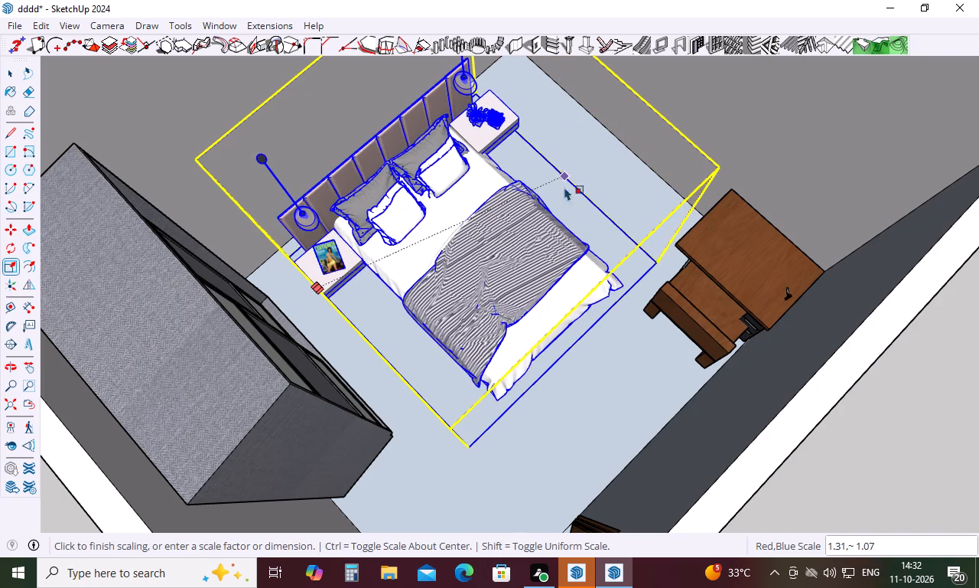
Scale the bed group by 1.11 in length and 0.88 in height, trim both by about 0.96, and deselect it.
click(587, 292)
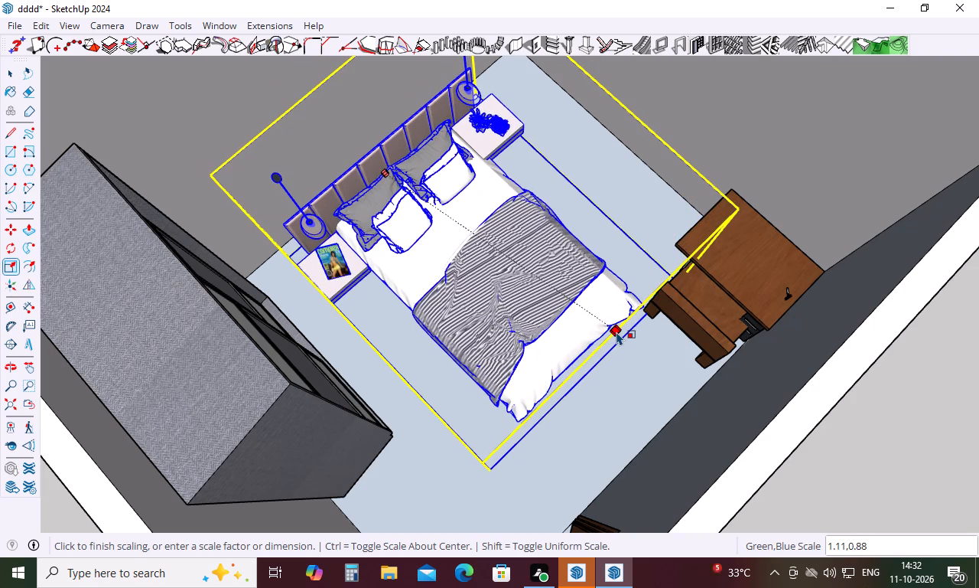
click(616, 332)
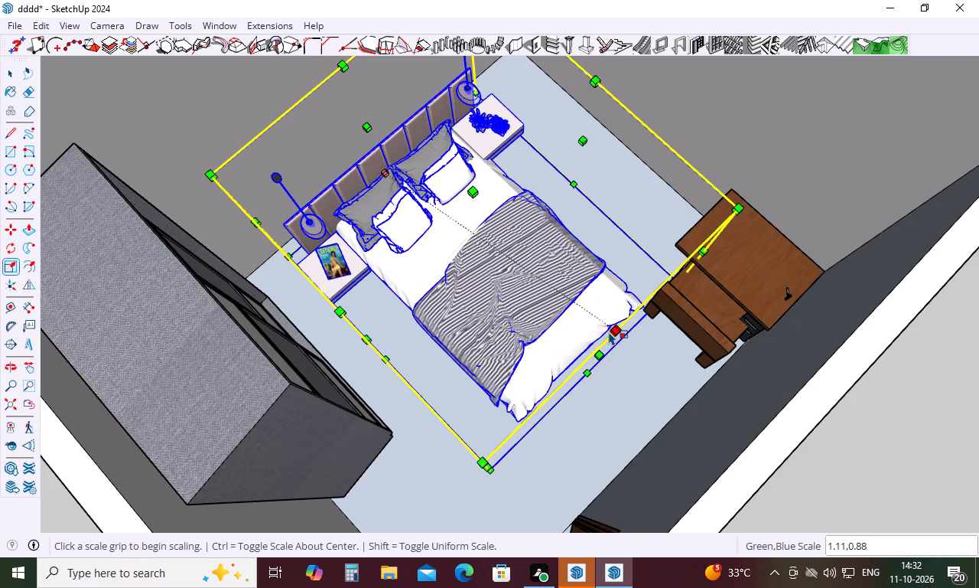
click(609, 332)
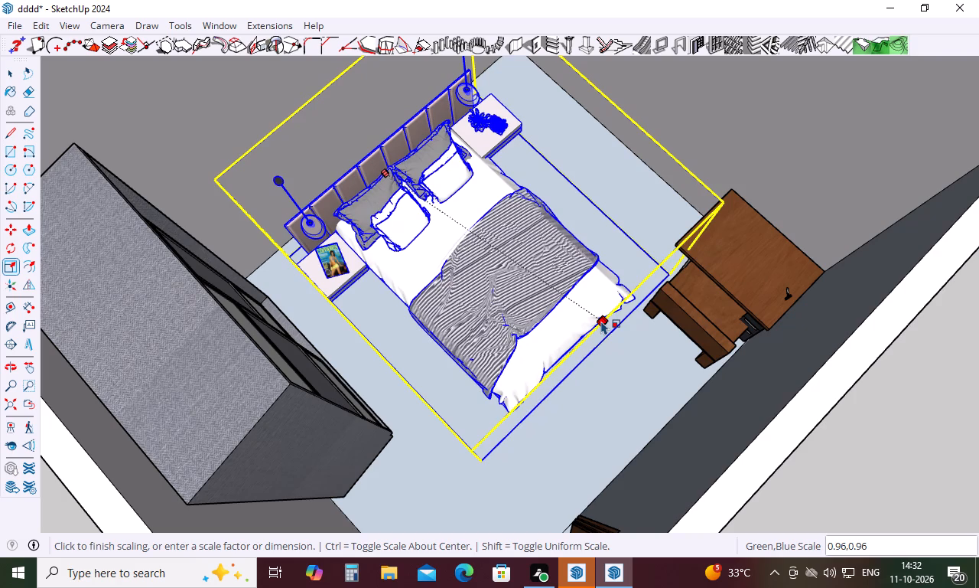
click(598, 317)
key(space)
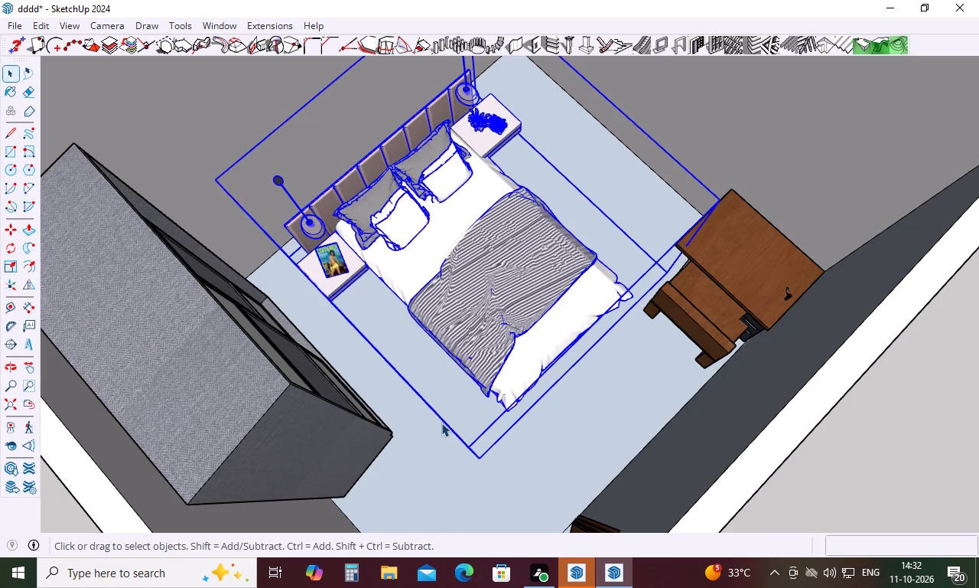
scroll(450, 408, down, 8)
click(813, 279)
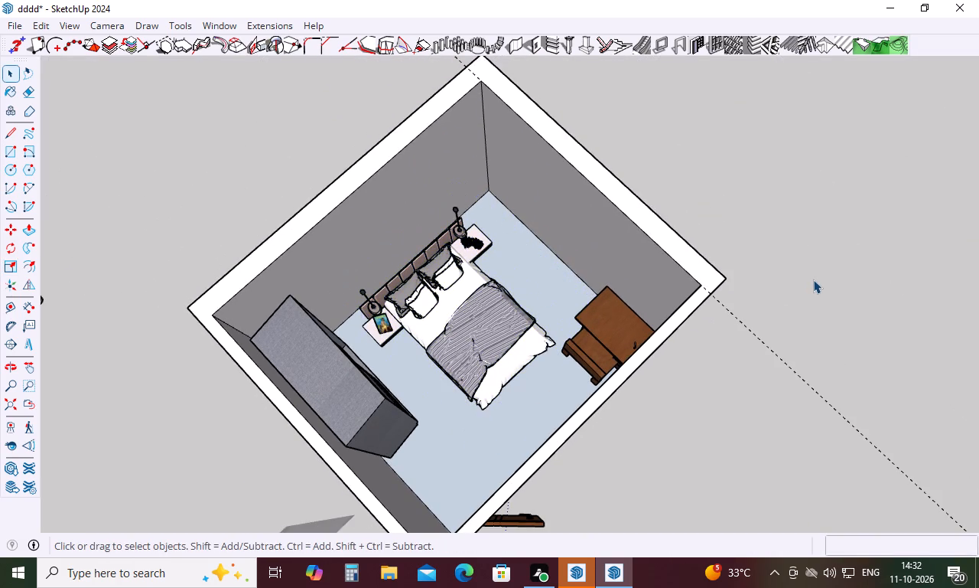
Delete the construction guides from the model.
middle_drag(633, 302, 428, 234)
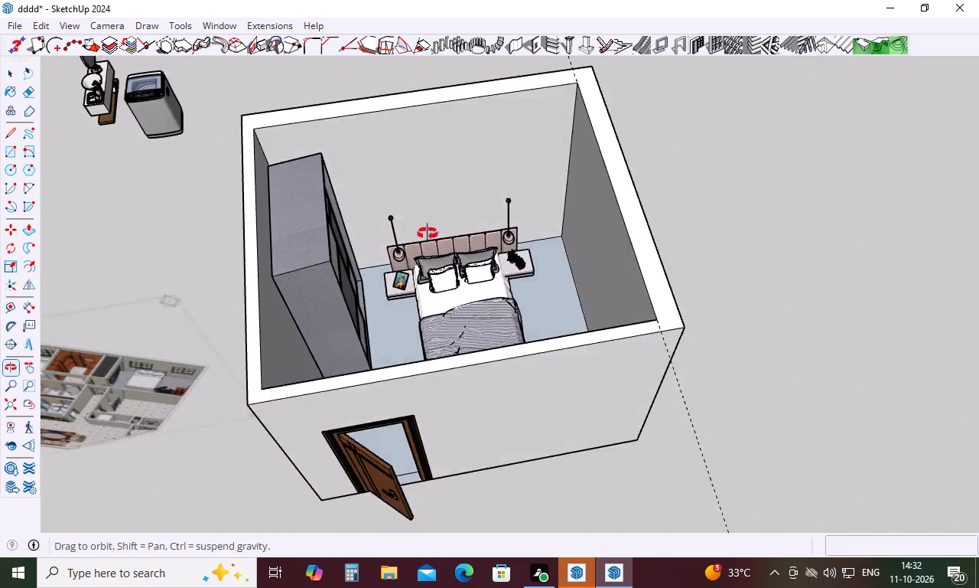
middle_drag(428, 234, 594, 227)
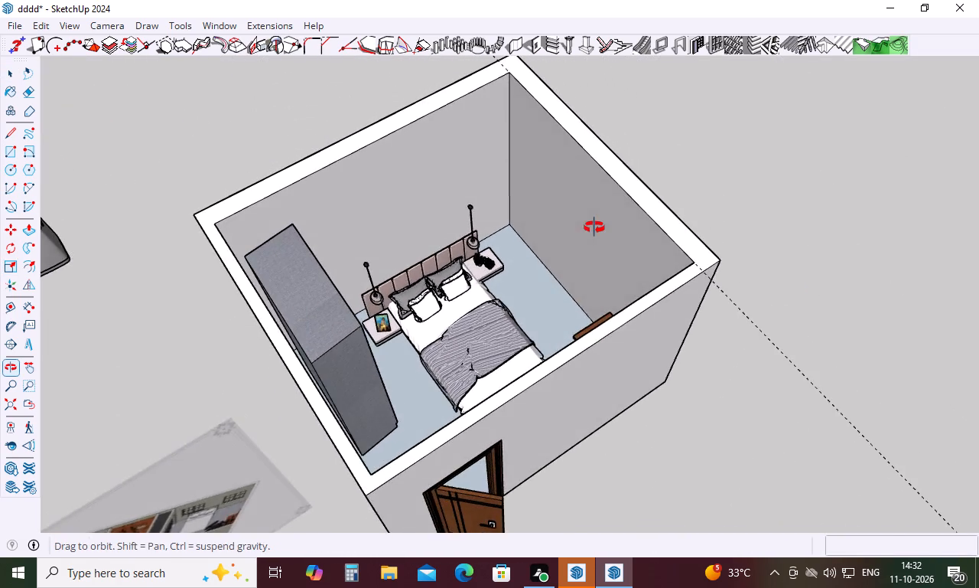
middle_drag(594, 227, 609, 301)
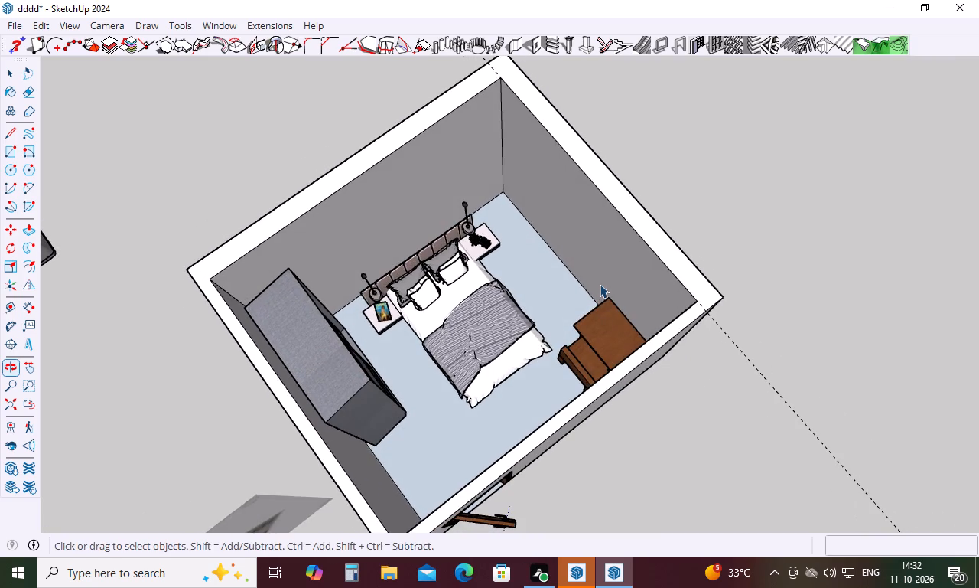
scroll(597, 279, down, 9)
middle_drag(619, 250, 620, 141)
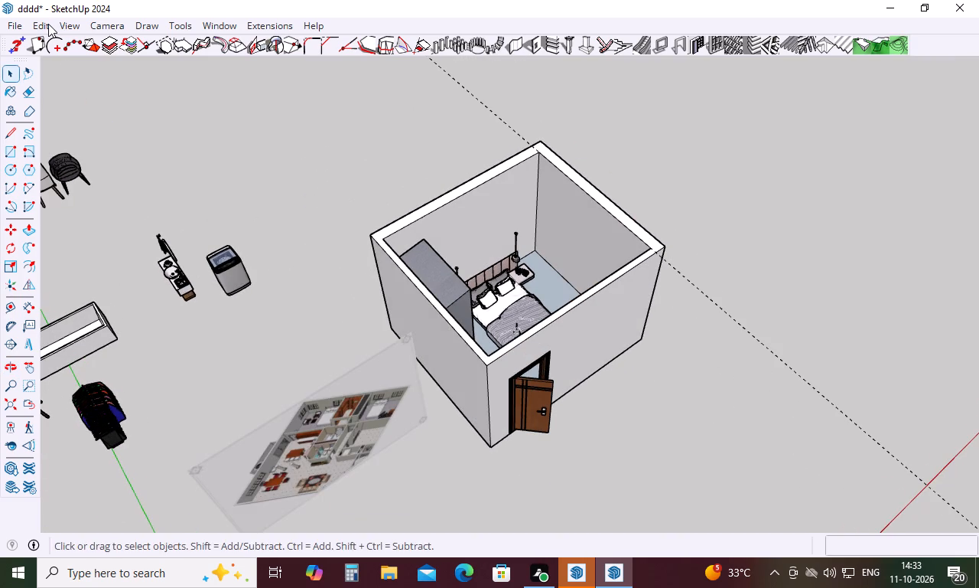
click(46, 24)
click(107, 183)
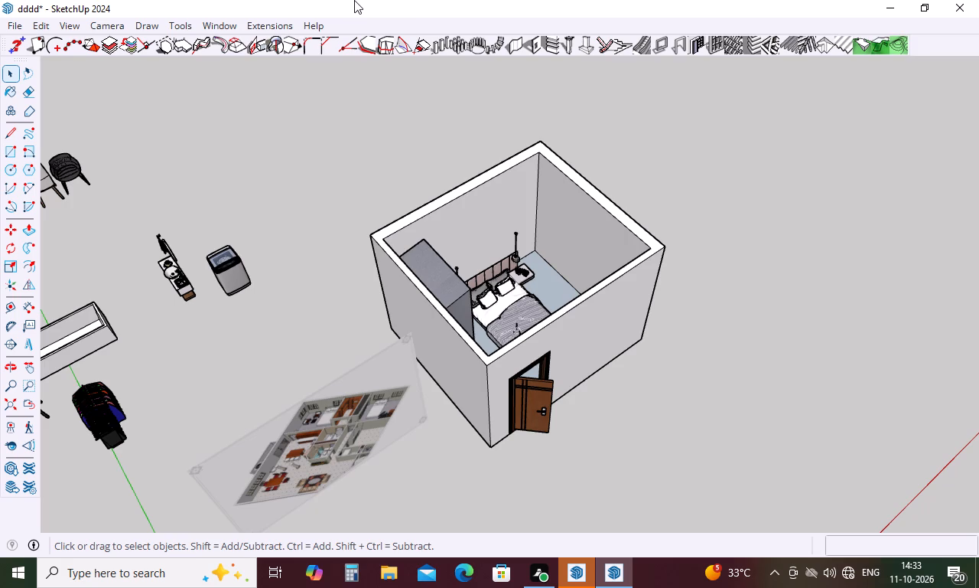
Examine the reference floor plan image beside the bedroom, along with the furniture models laid out around the origin.
scroll(407, 252, down, 5)
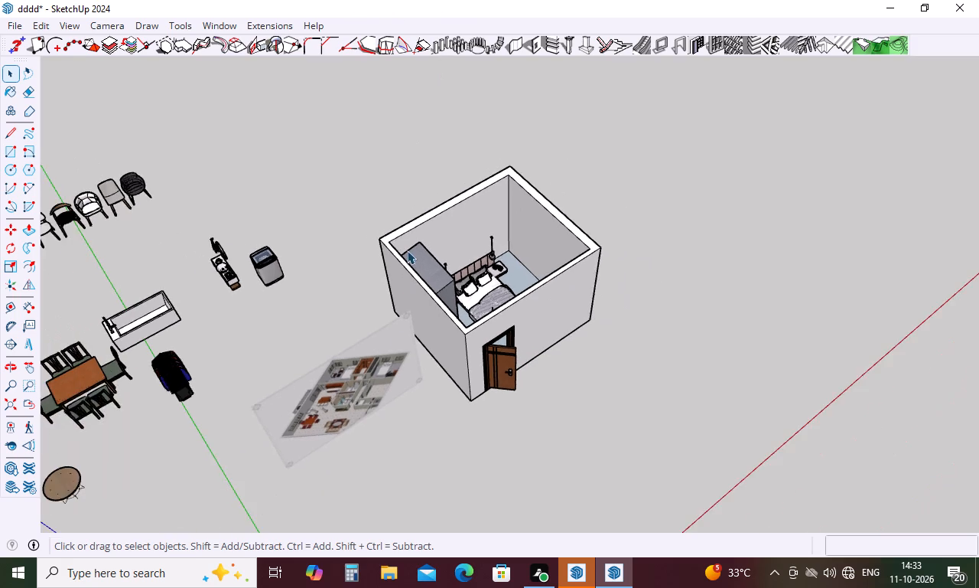
scroll(407, 250, down, 5)
middle_drag(480, 522, 322, 360)
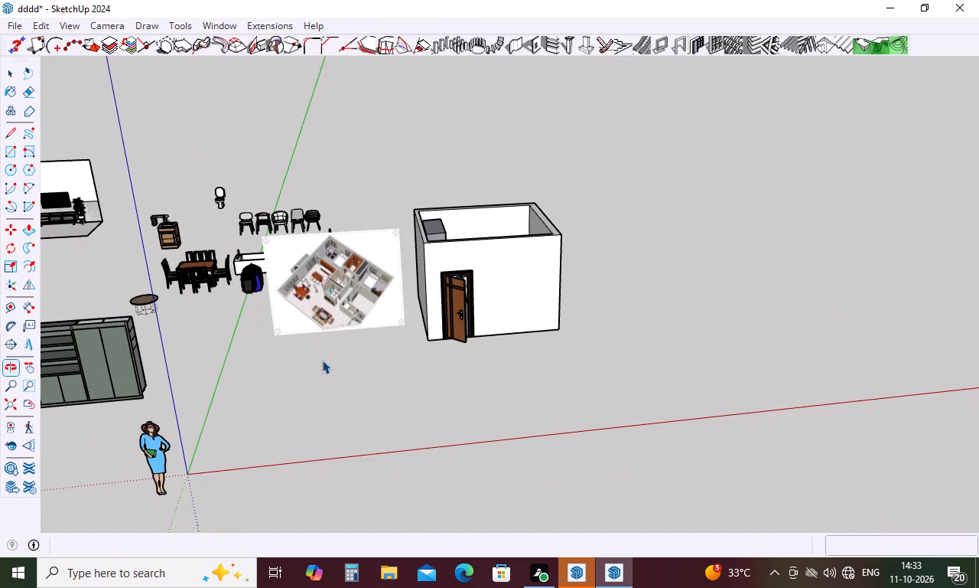
scroll(360, 296, up, 5)
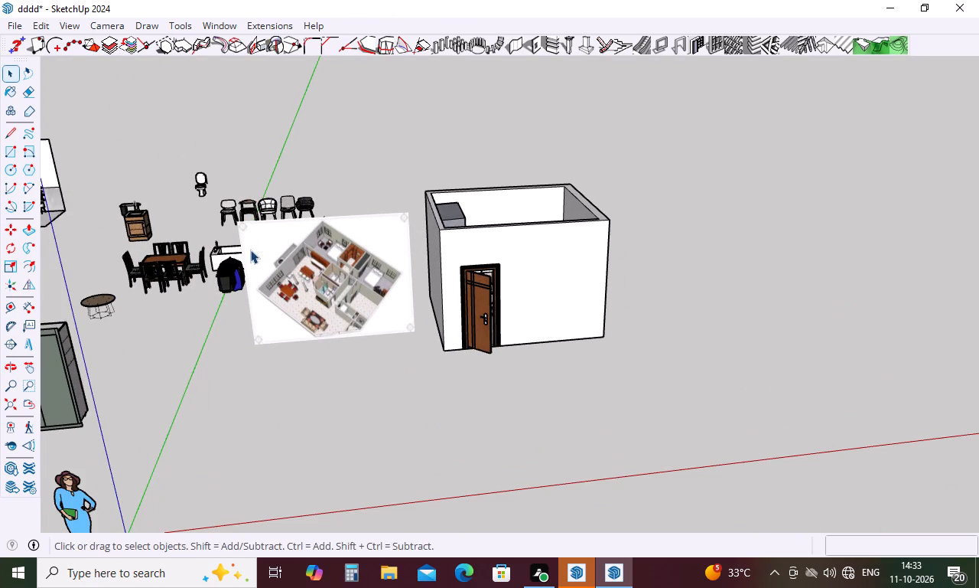
scroll(170, 255, down, 11)
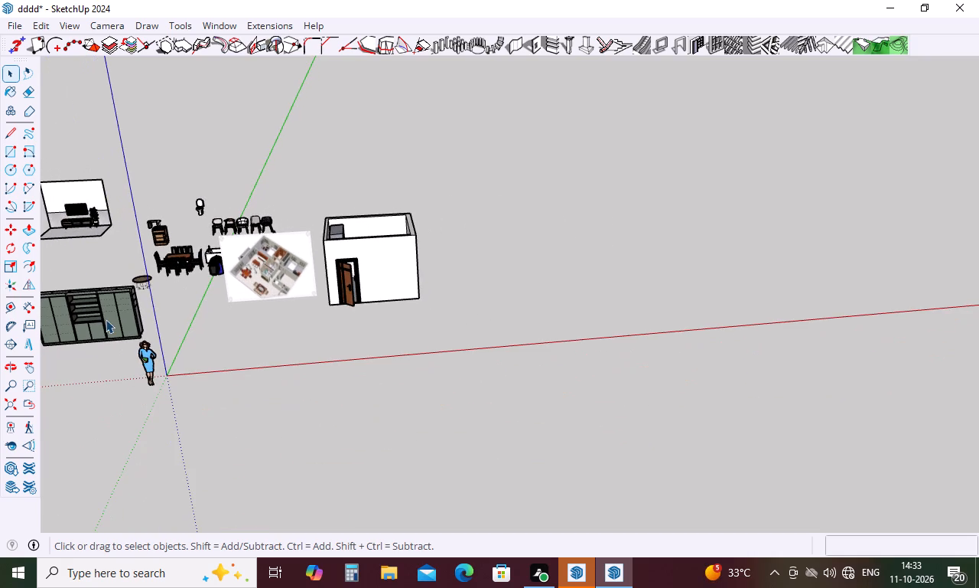
scroll(213, 259, down, 4)
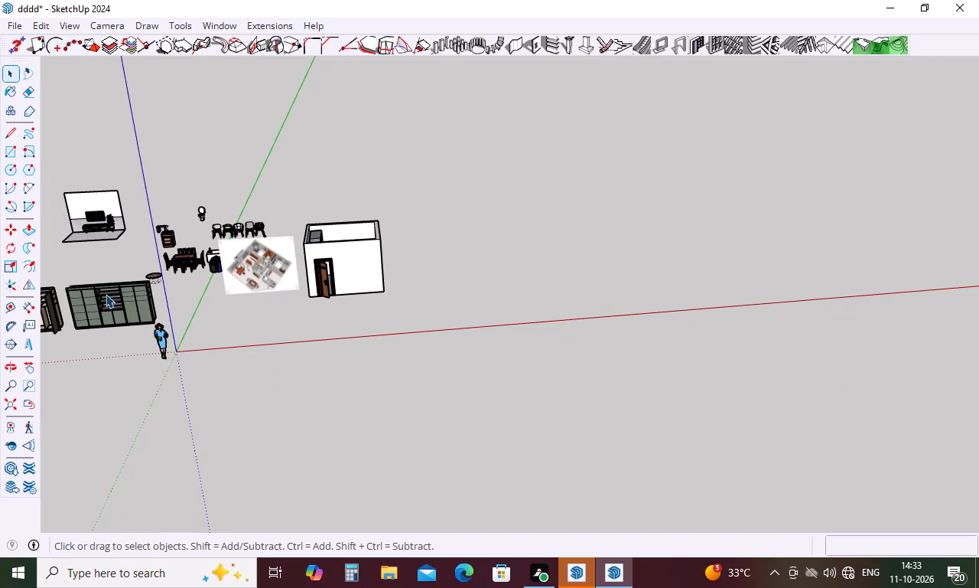
scroll(215, 252, down, 8)
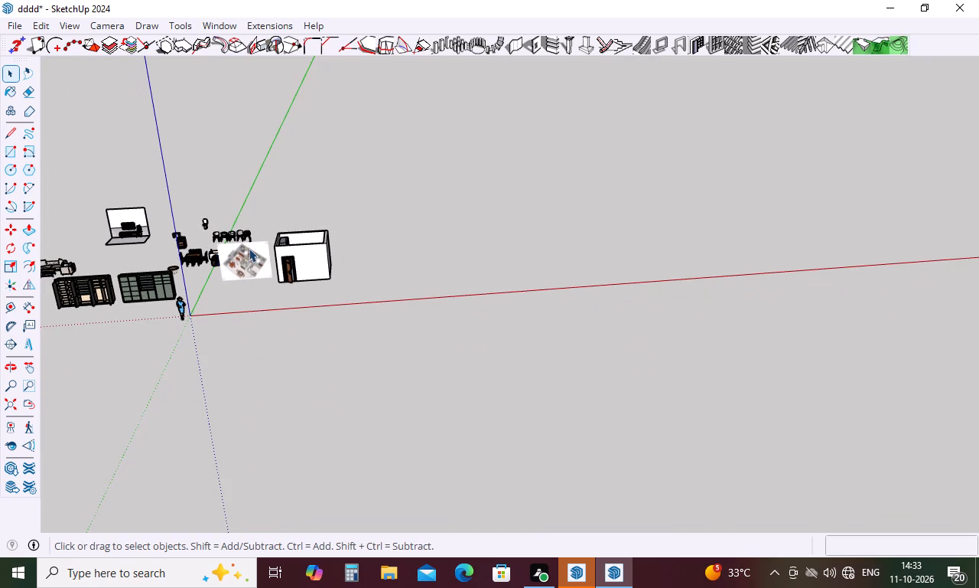
scroll(251, 274, up, 18)
scroll(255, 289, up, 11)
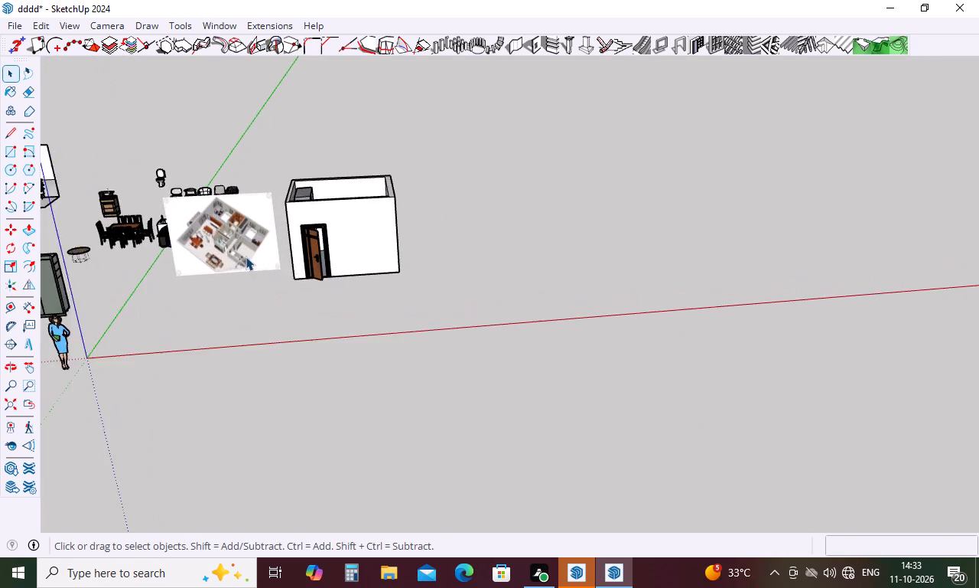
scroll(246, 256, up, 15)
scroll(229, 257, down, 1)
scroll(228, 250, up, 20)
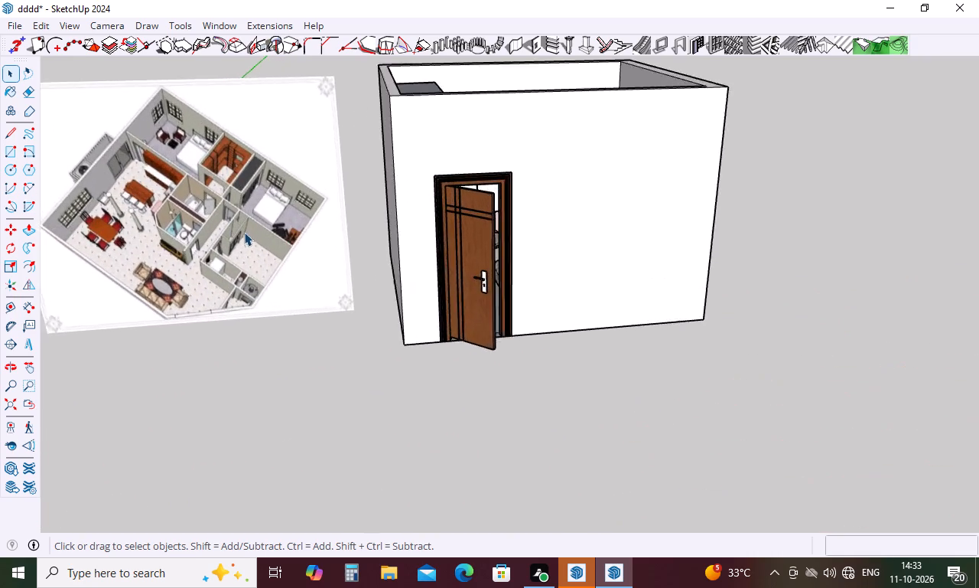
Examine the bedrooms in the reference floor plan image and the furniture models laid out around the origin.
scroll(250, 242, up, 7)
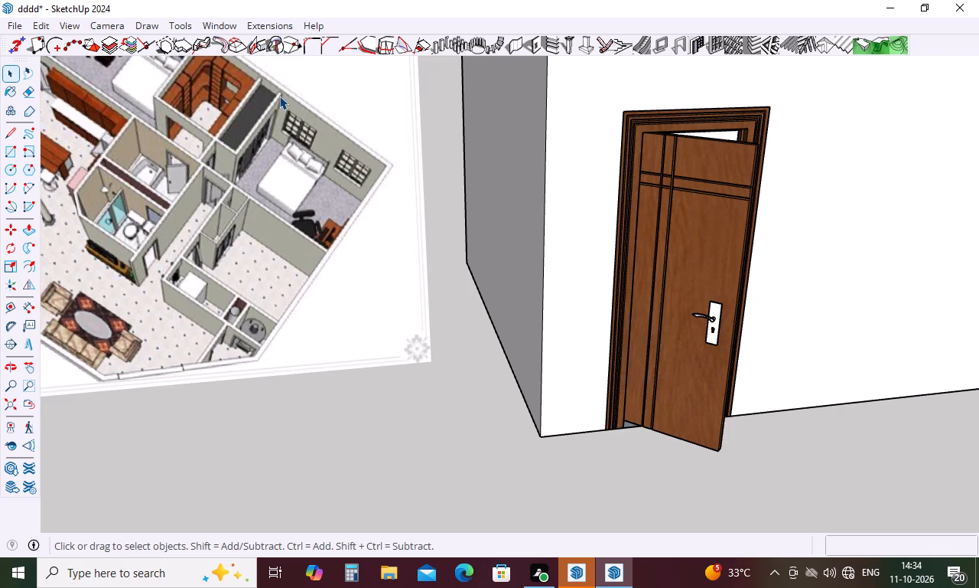
scroll(279, 96, down, 20)
scroll(385, 242, down, 9)
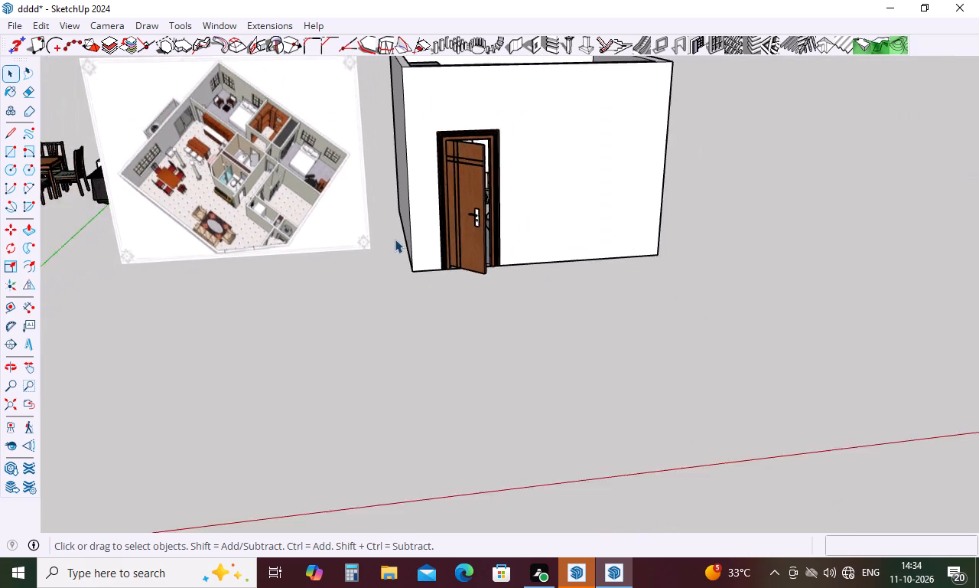
scroll(395, 239, down, 20)
scroll(395, 239, down, 9)
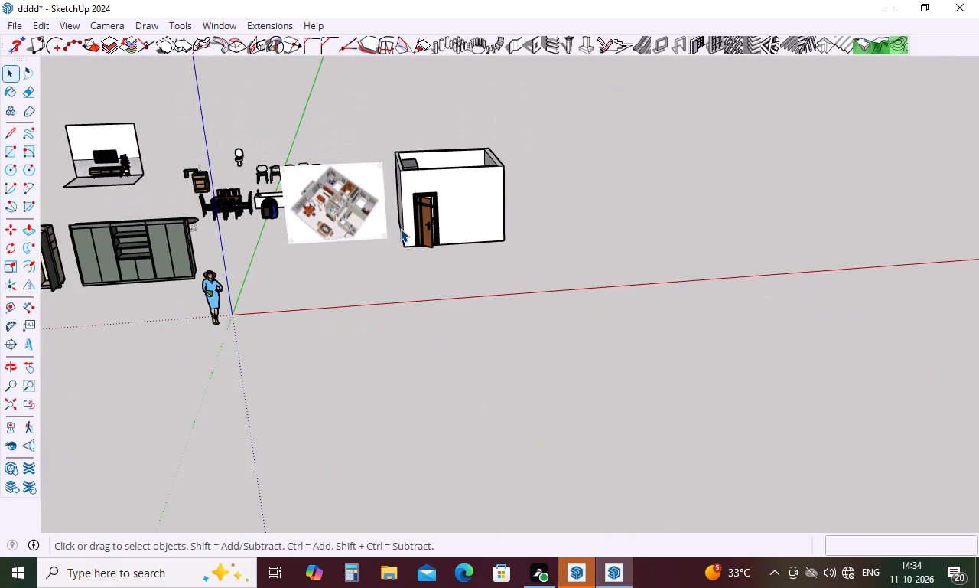
scroll(400, 228, down, 6)
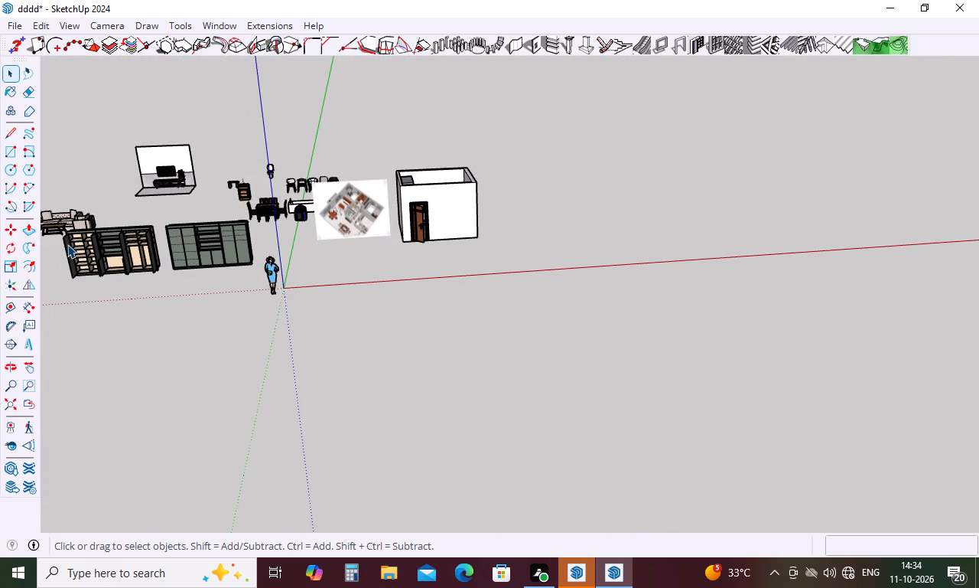
scroll(67, 244, up, 12)
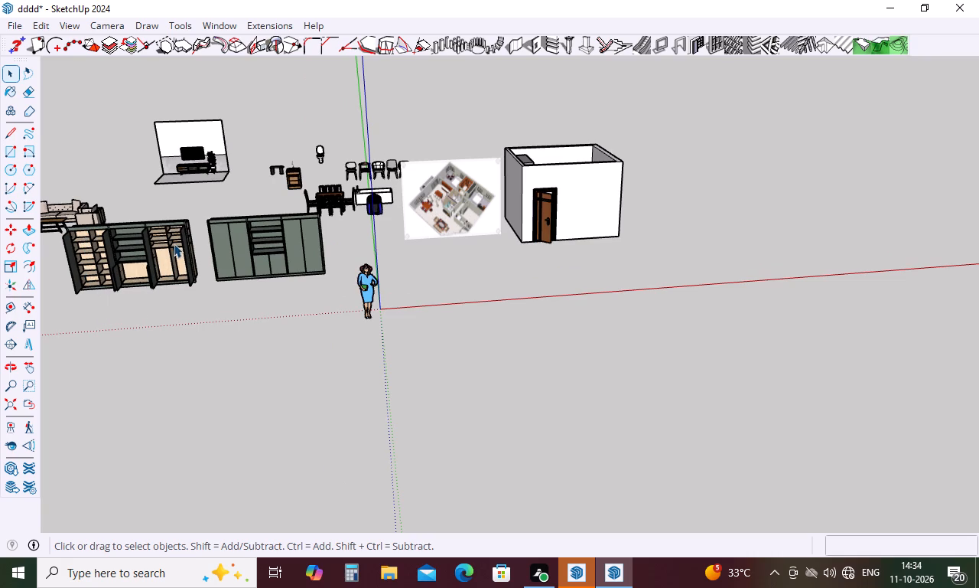
scroll(175, 237, up, 6)
scroll(301, 225, down, 2)
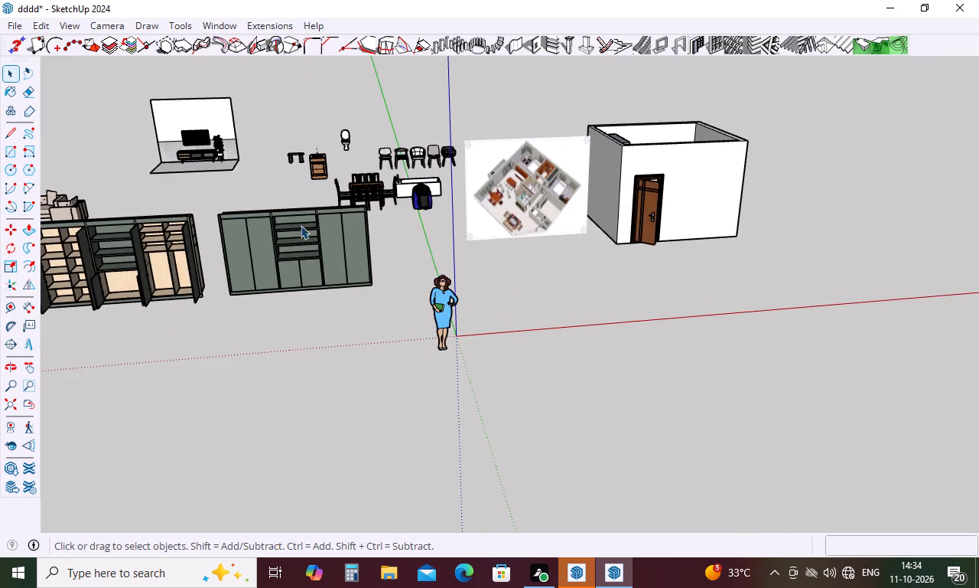
scroll(301, 225, down, 14)
scroll(294, 226, down, 7)
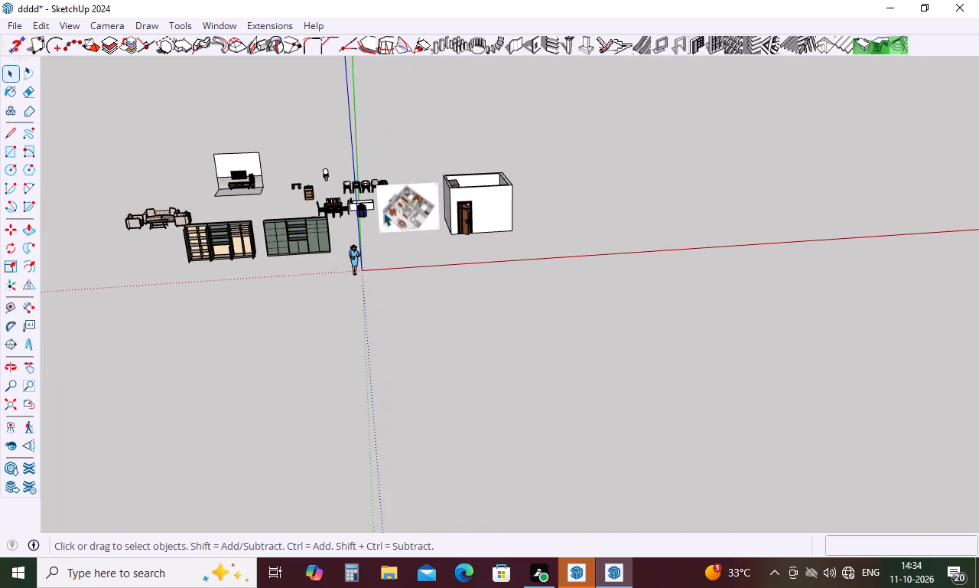
scroll(440, 196, up, 12)
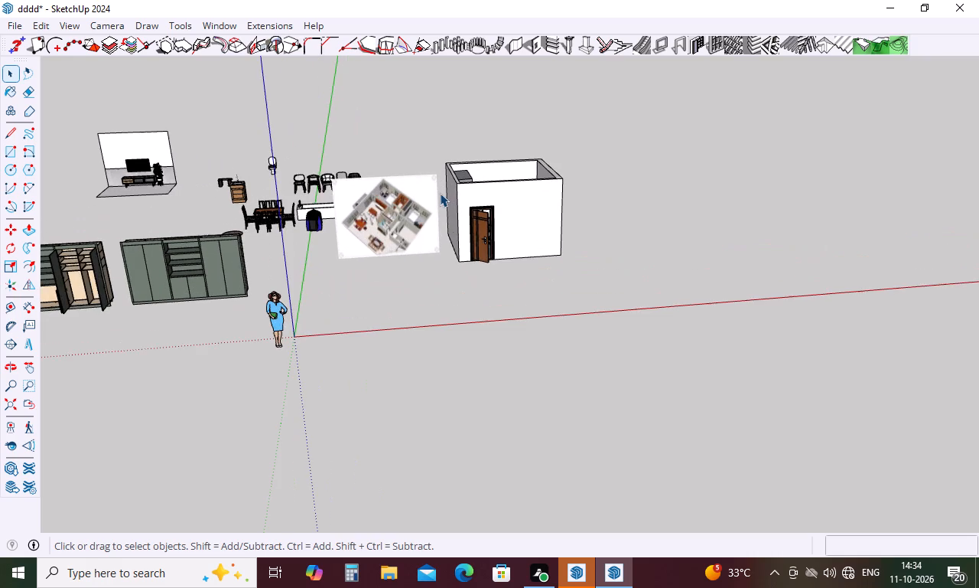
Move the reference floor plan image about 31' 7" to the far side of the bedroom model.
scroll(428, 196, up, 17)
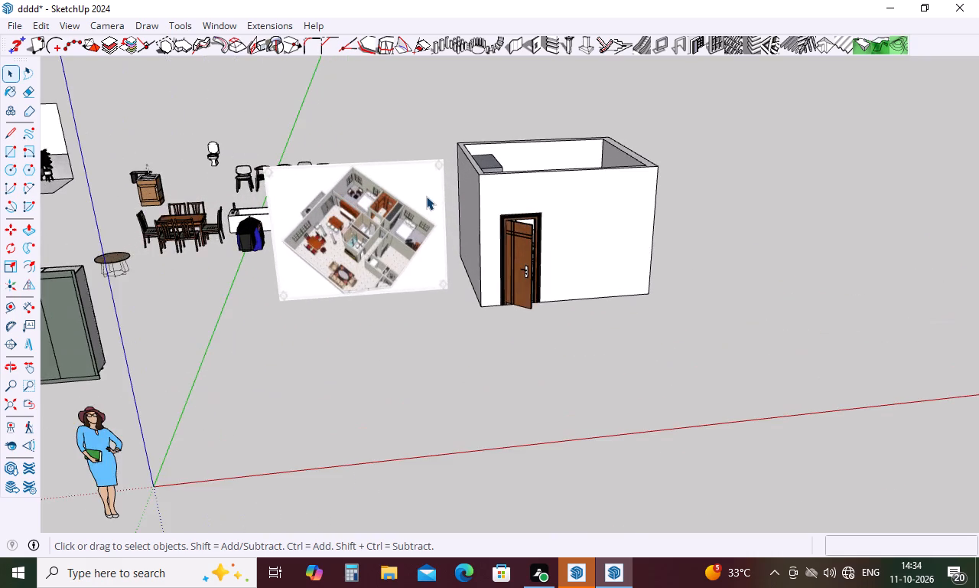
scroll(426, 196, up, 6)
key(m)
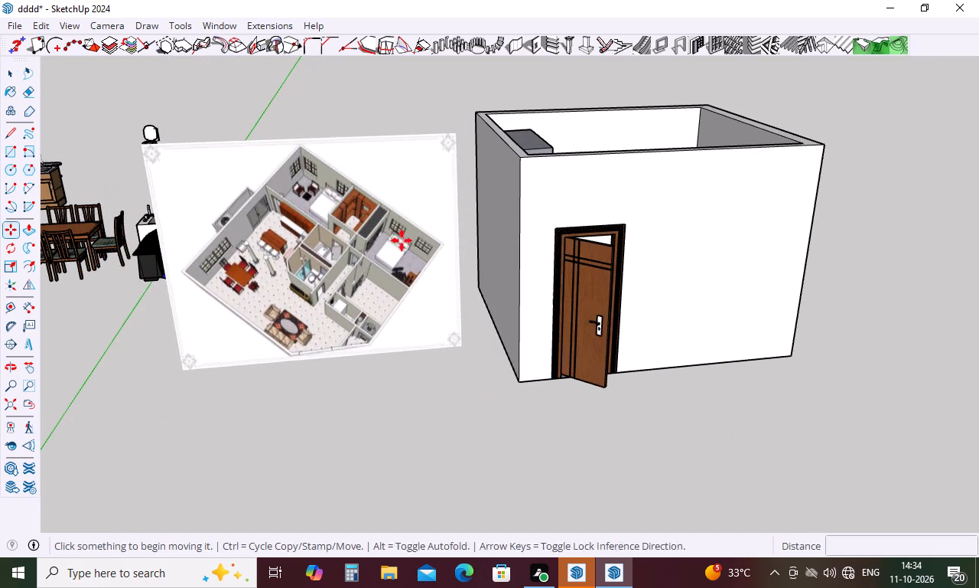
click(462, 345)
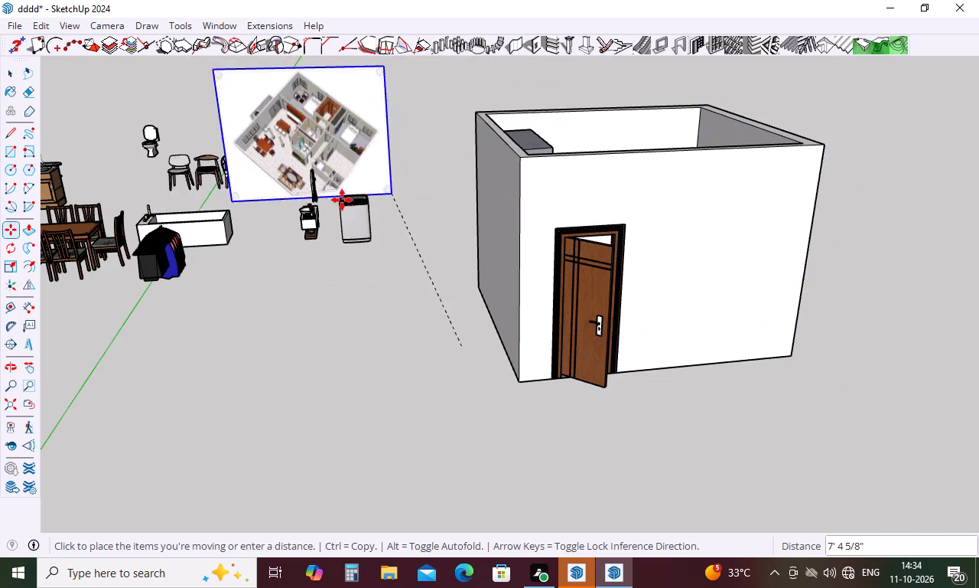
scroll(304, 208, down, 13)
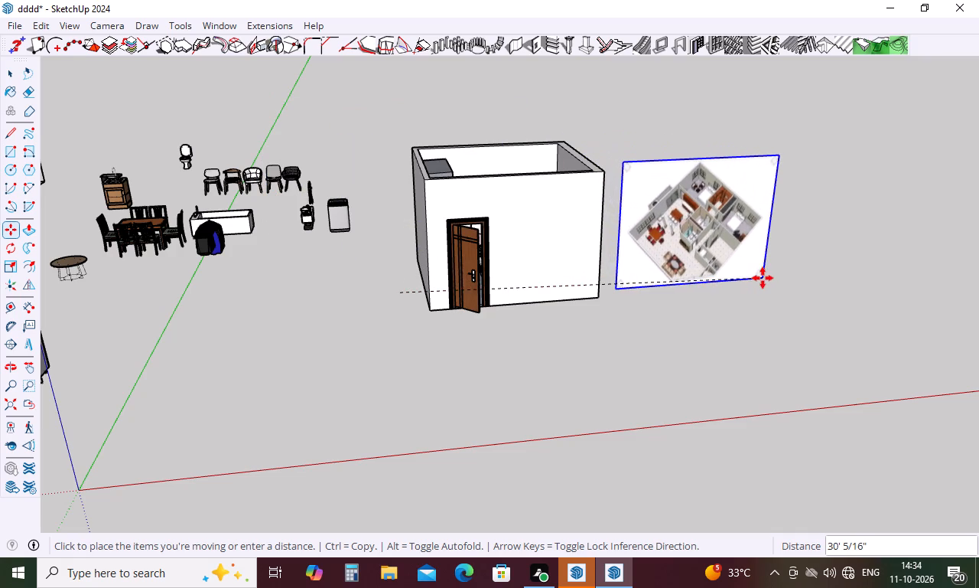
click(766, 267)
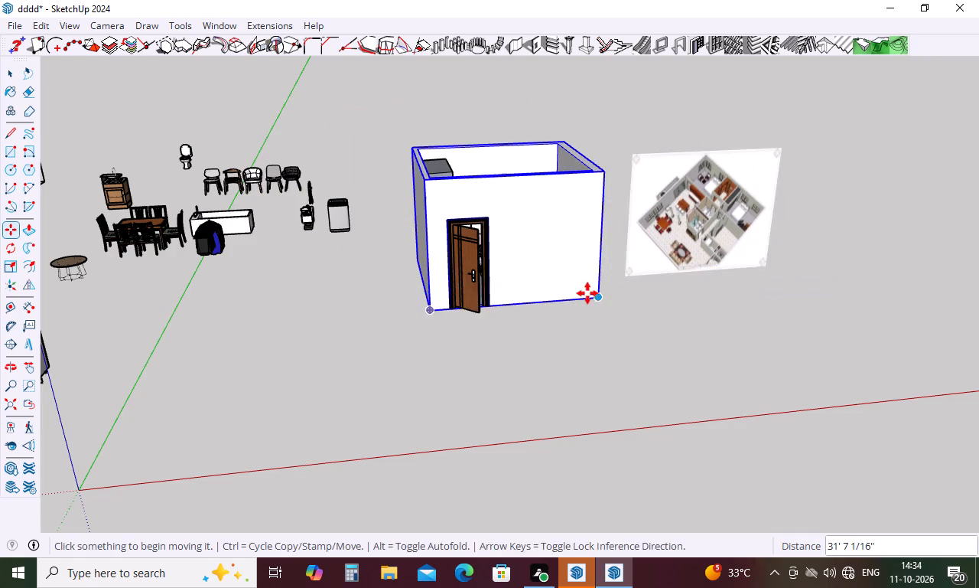
Move the reference floor plan image back across the bedroom to the open area near the origin, beside the green wardrobe.
scroll(587, 293, down, 4)
scroll(620, 240, up, 6)
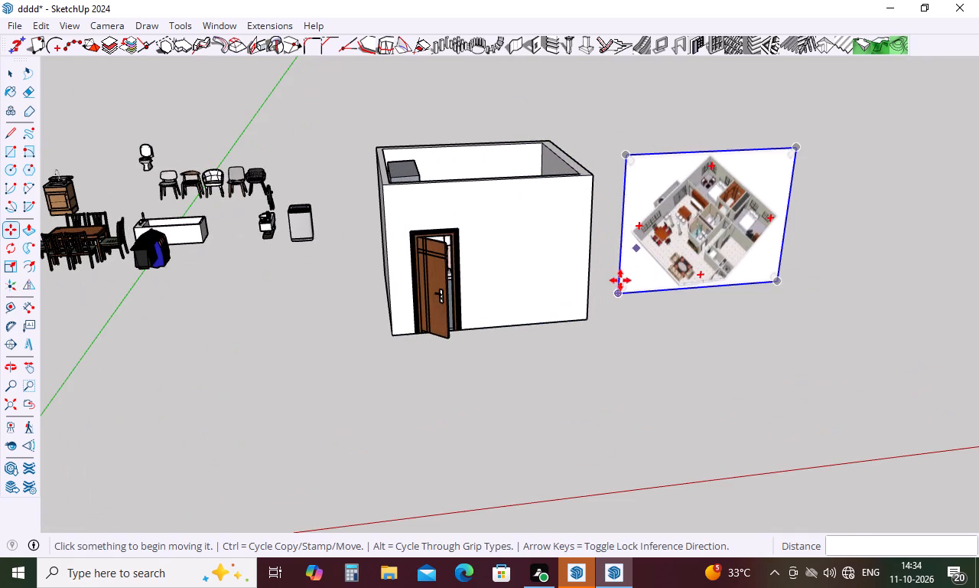
click(619, 296)
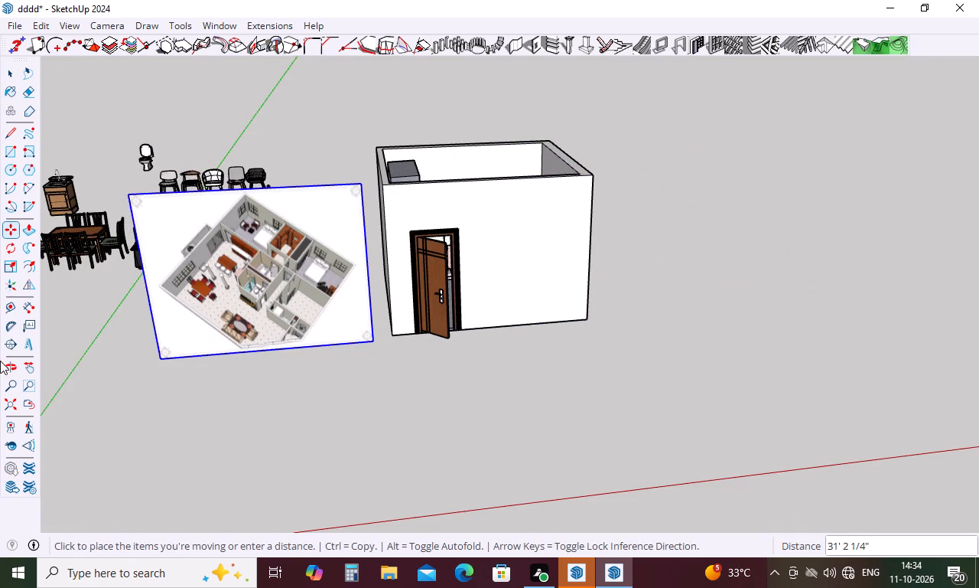
scroll(858, 286, down, 5)
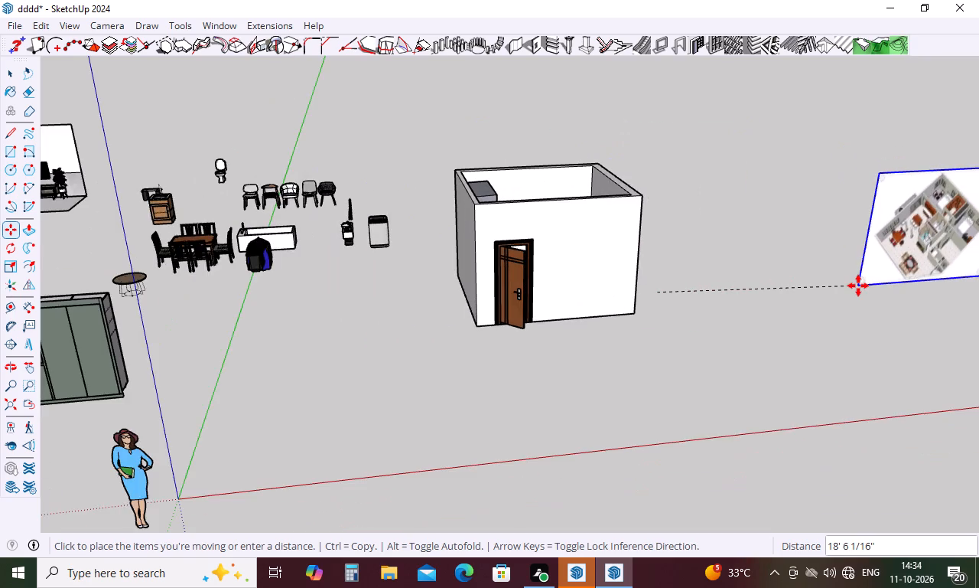
scroll(858, 286, down, 6)
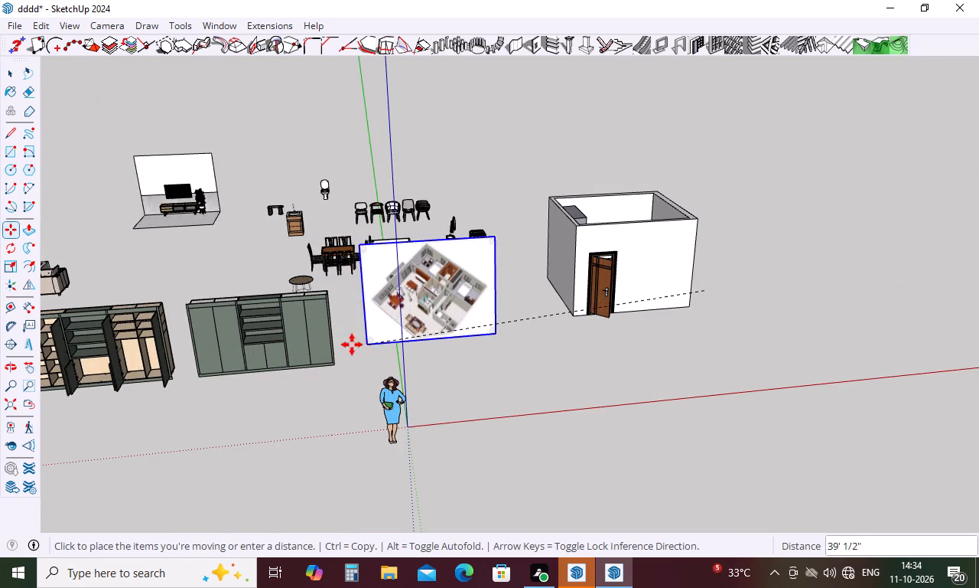
click(344, 344)
scroll(584, 347, up, 5)
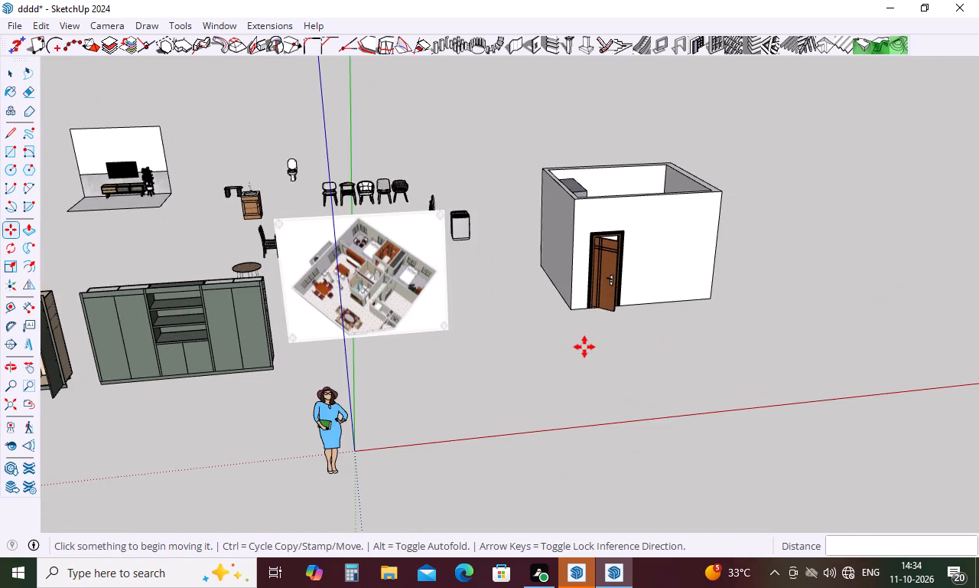
Examine the bed wall and windows of the bedroom with the desk in the reference floor plan image.
middle_drag(584, 347, 620, 393)
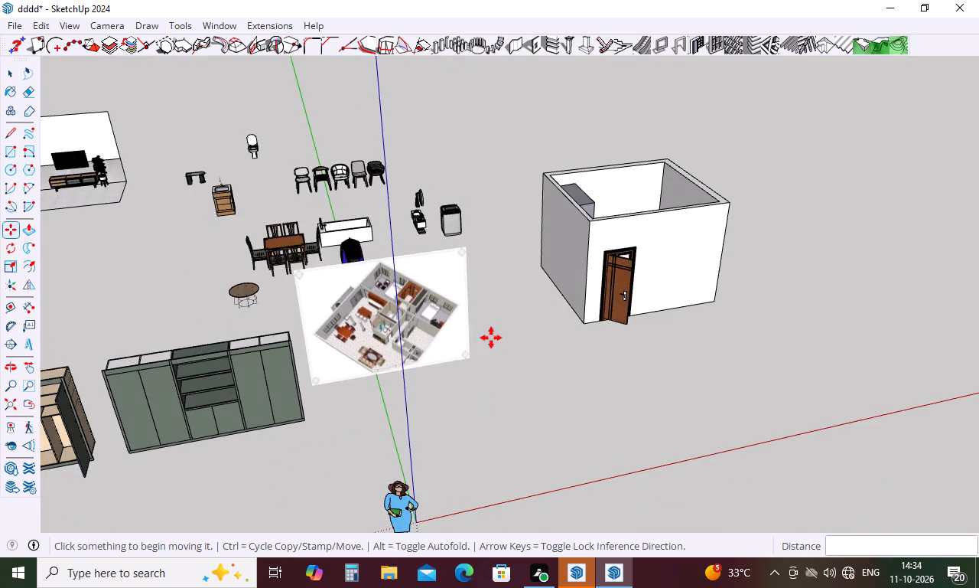
scroll(453, 325, up, 18)
scroll(379, 305, up, 5)
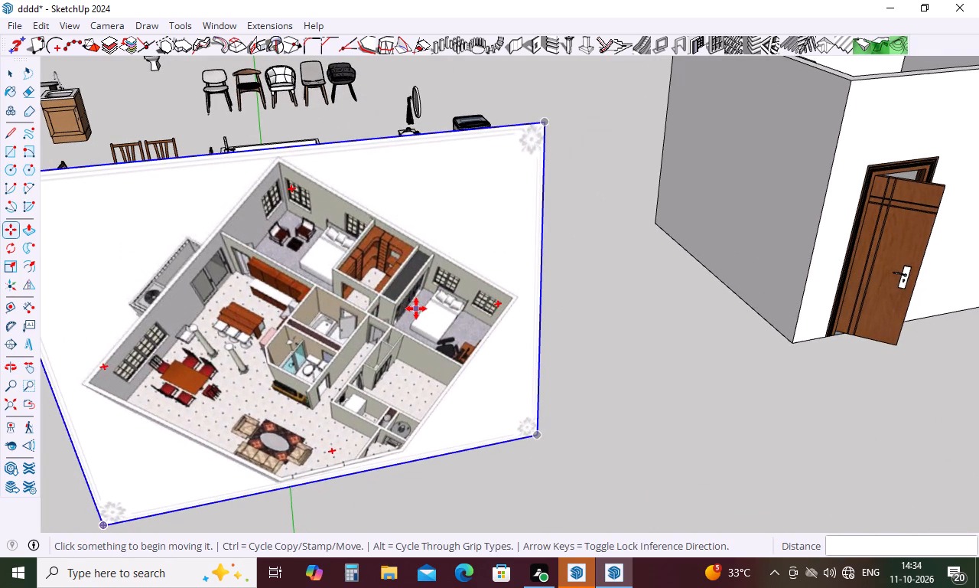
key(Escape)
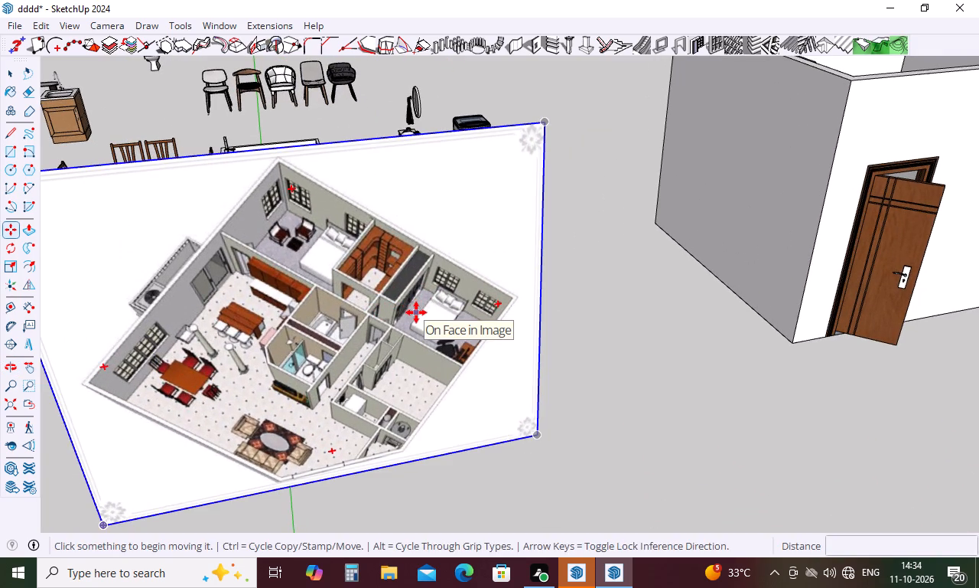
key(t)
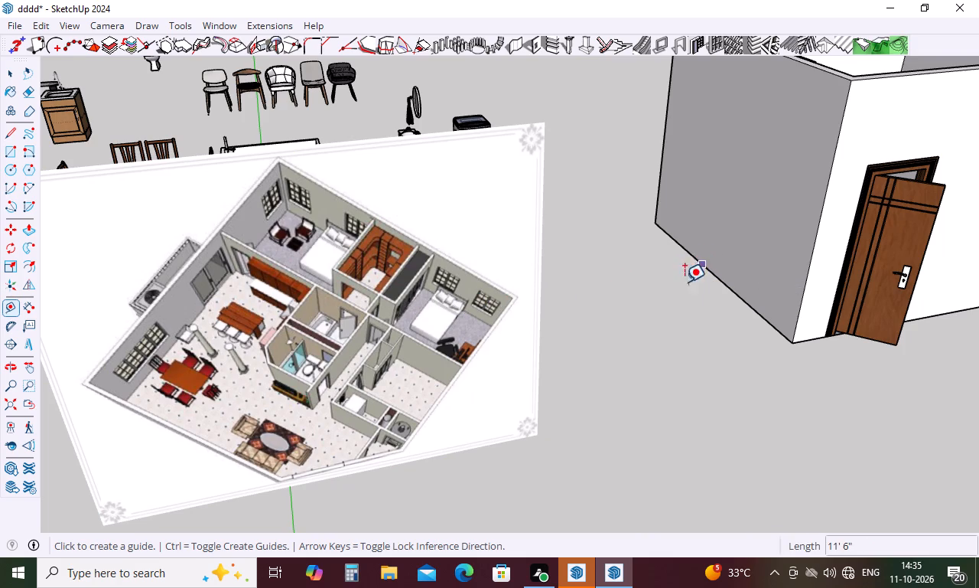
key(Escape)
scroll(513, 313, down, 12)
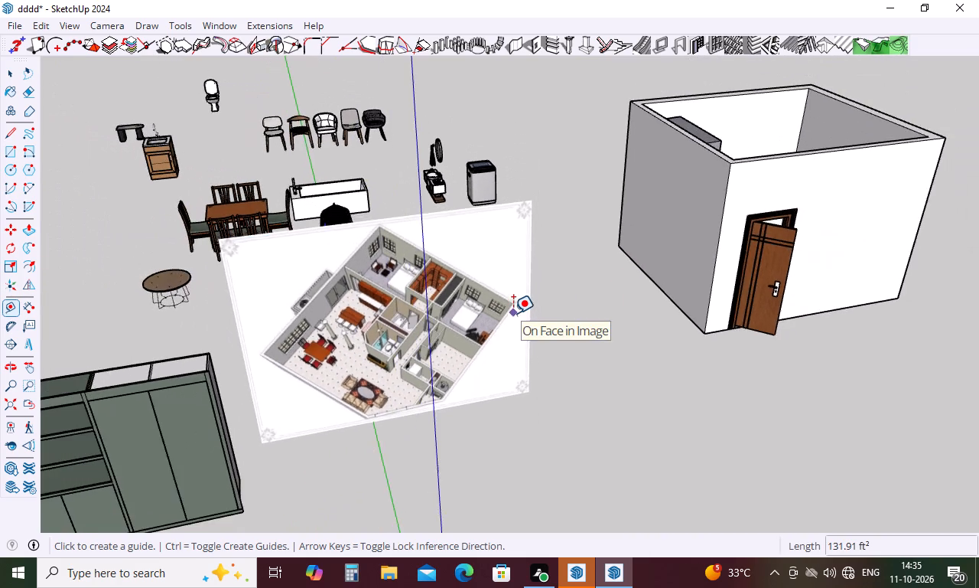
Place two vertical guides on the bedroom's inner headboard wall, each 3' in from a side corner.
middle_drag(850, 311, 698, 441)
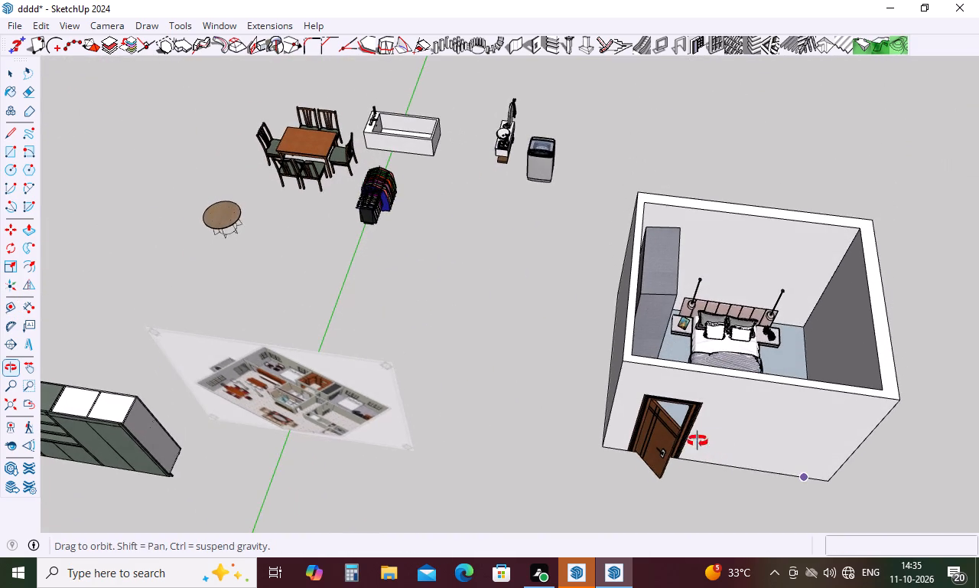
middle_drag(698, 441, 650, 412)
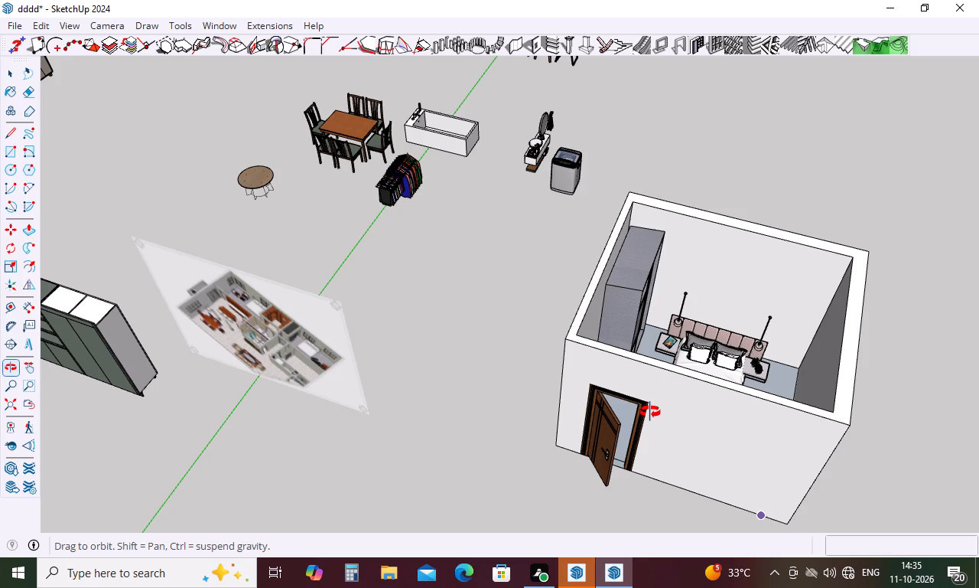
middle_drag(650, 412, 651, 407)
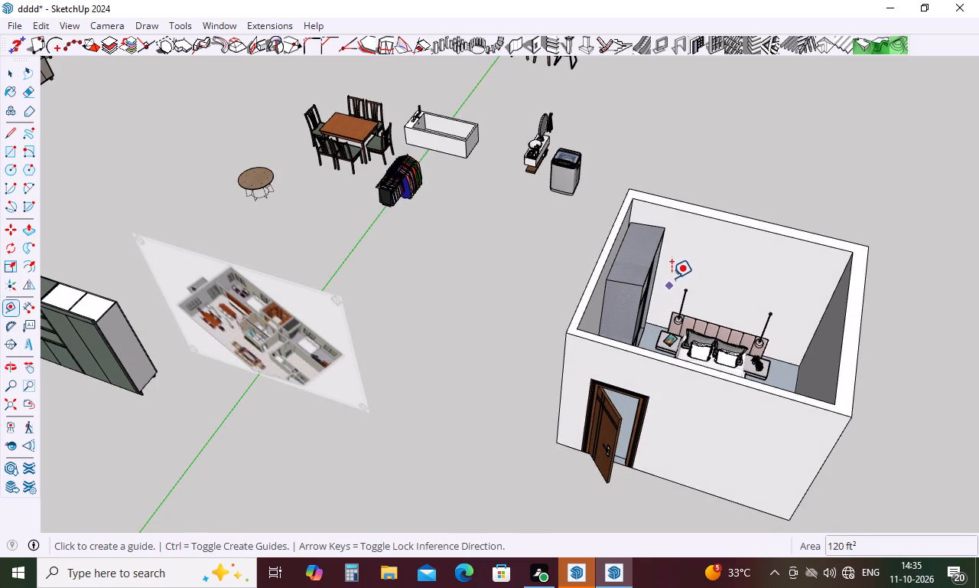
key(t)
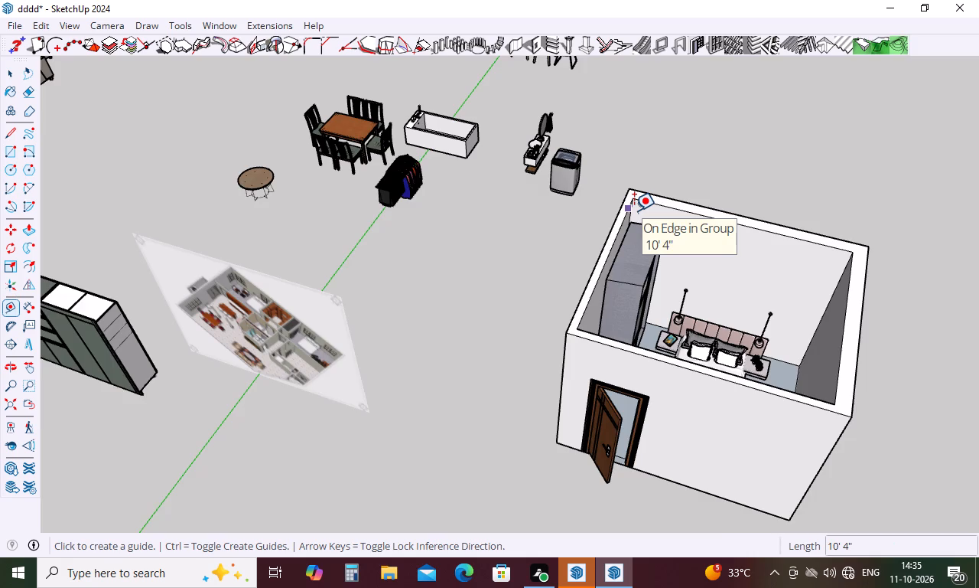
scroll(634, 211, up, 9)
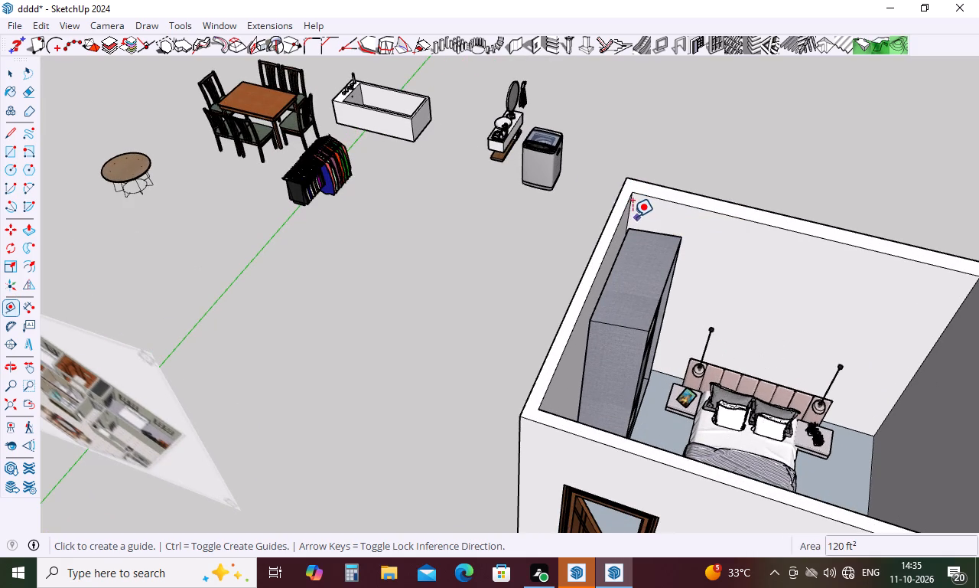
click(629, 215)
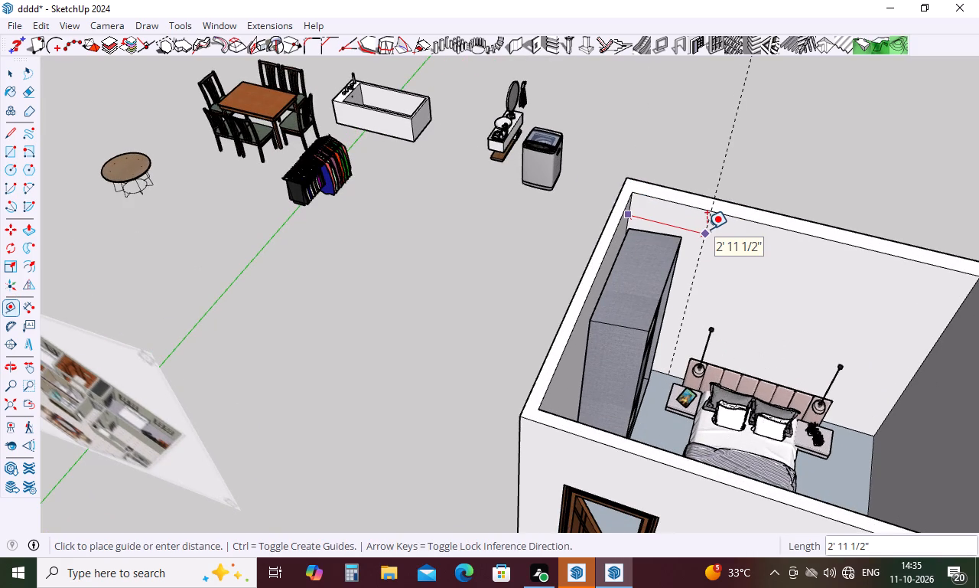
text(3')
key(Return)
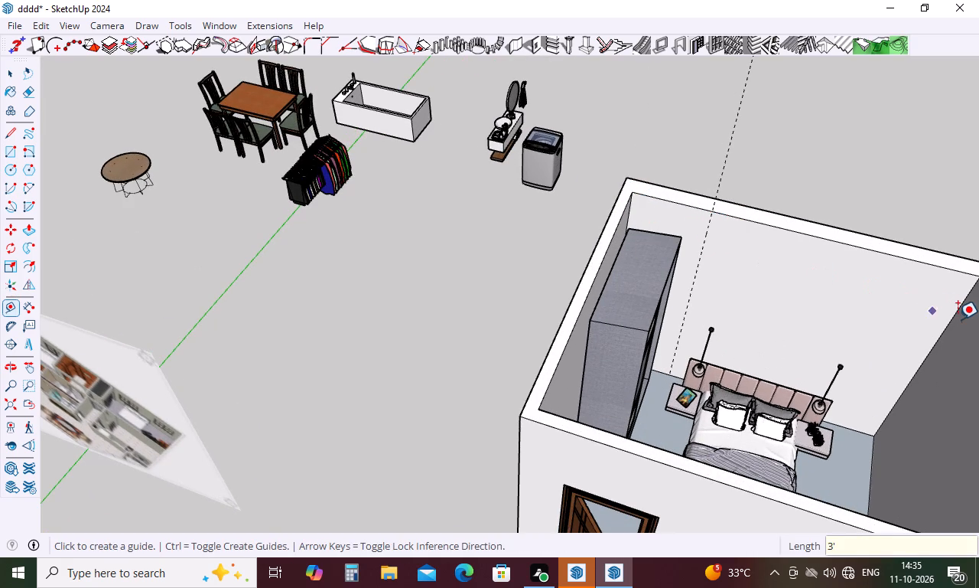
click(956, 319)
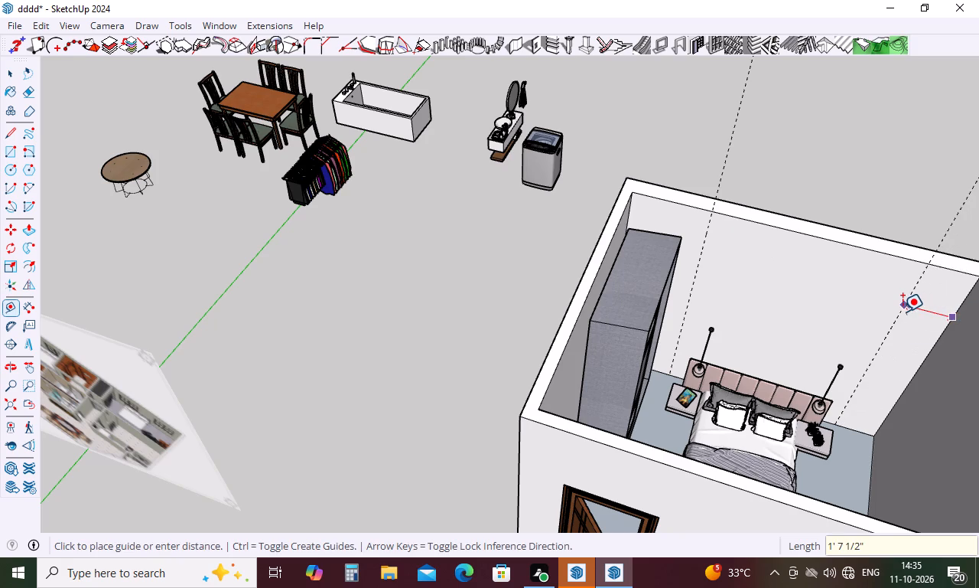
key(3)
key(apostrophe)
key(Return)
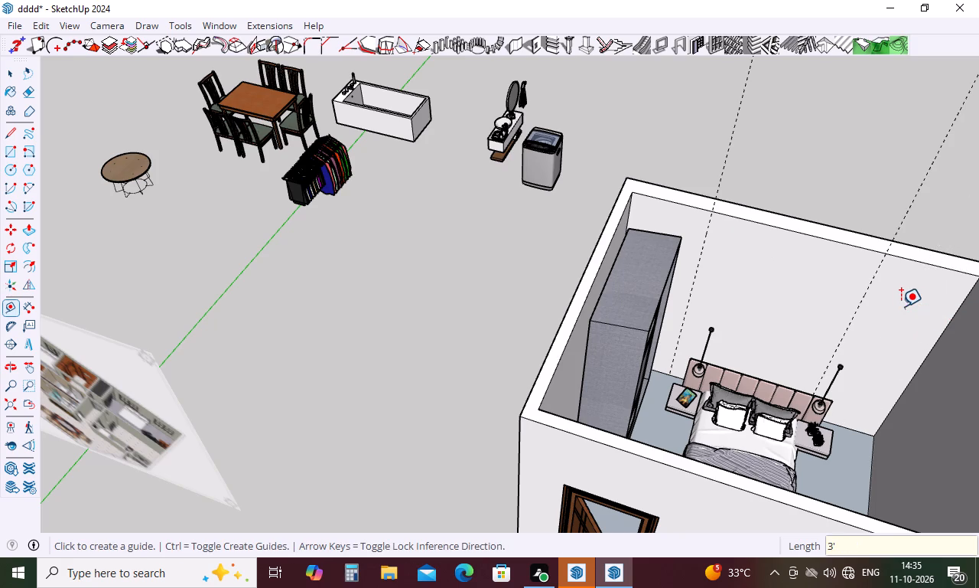
Place a horizontal guide on the headboard wall 2' above its floor edge.
click(844, 425)
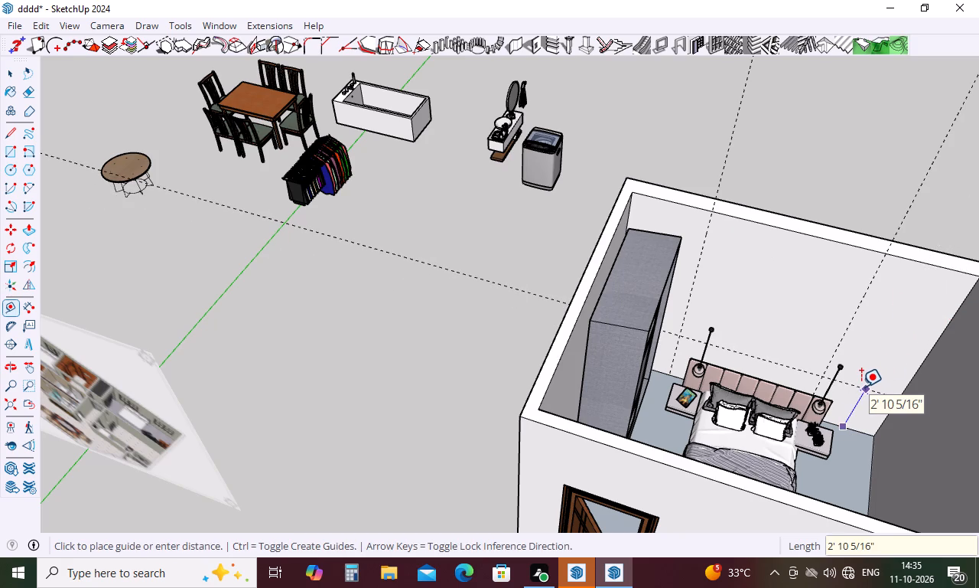
key(2)
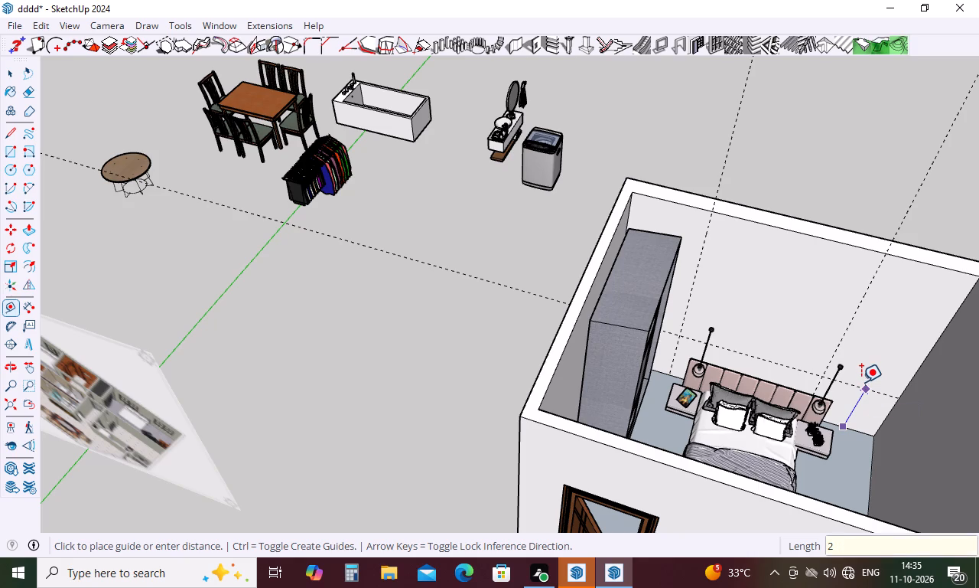
key(apostrophe)
key(Return)
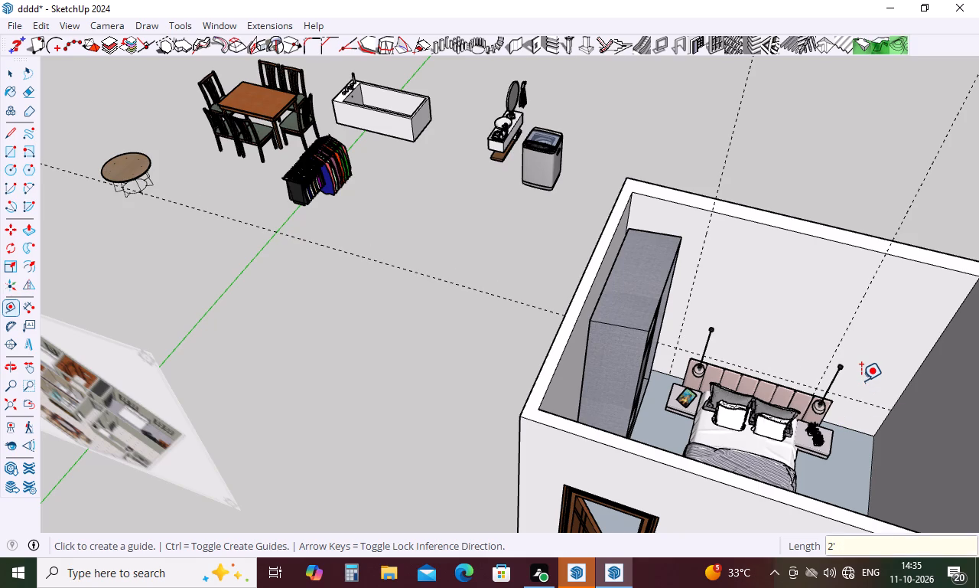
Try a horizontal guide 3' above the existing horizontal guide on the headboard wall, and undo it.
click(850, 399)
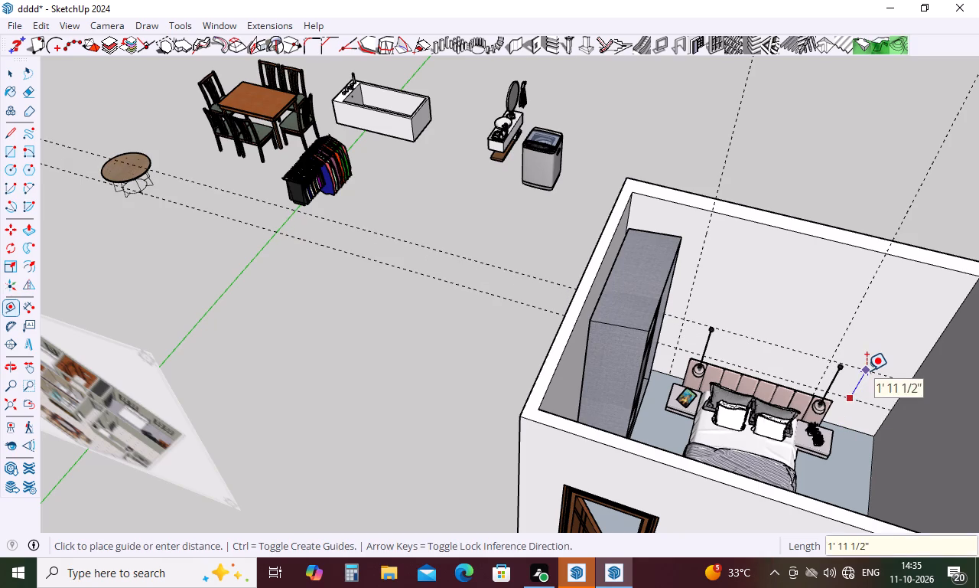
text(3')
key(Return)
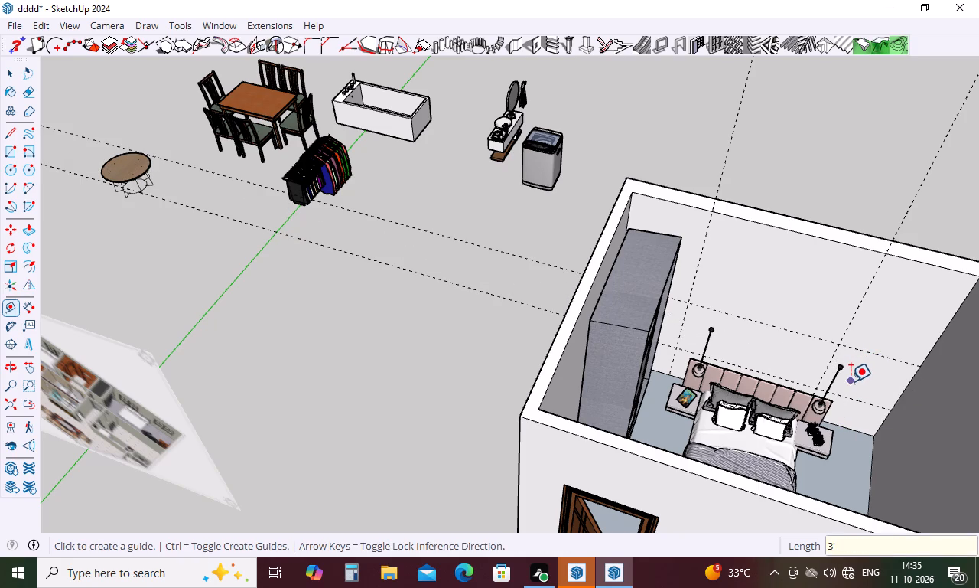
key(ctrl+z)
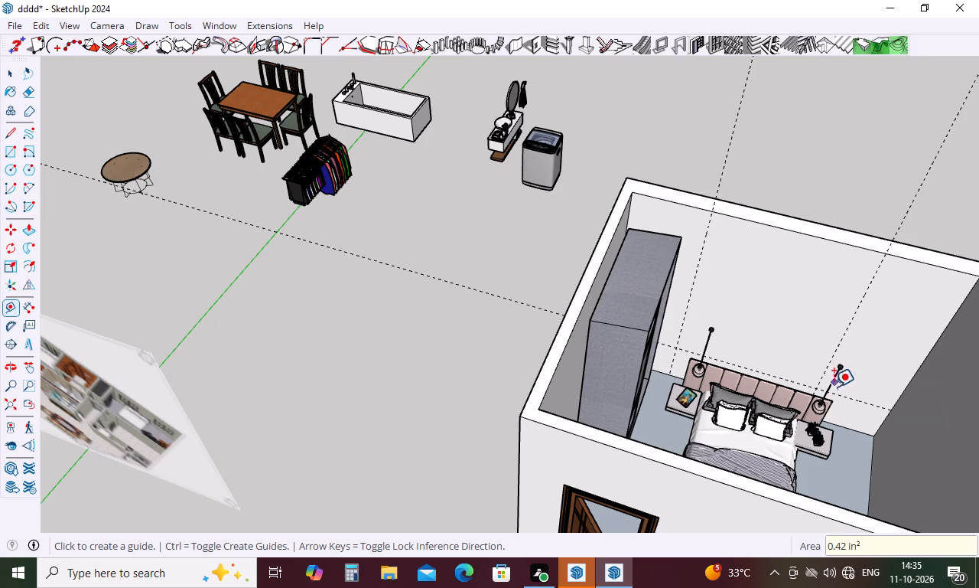
Place a horizontal guide 1' above the existing horizontal guide on the bedroom's headboard wall.
click(843, 397)
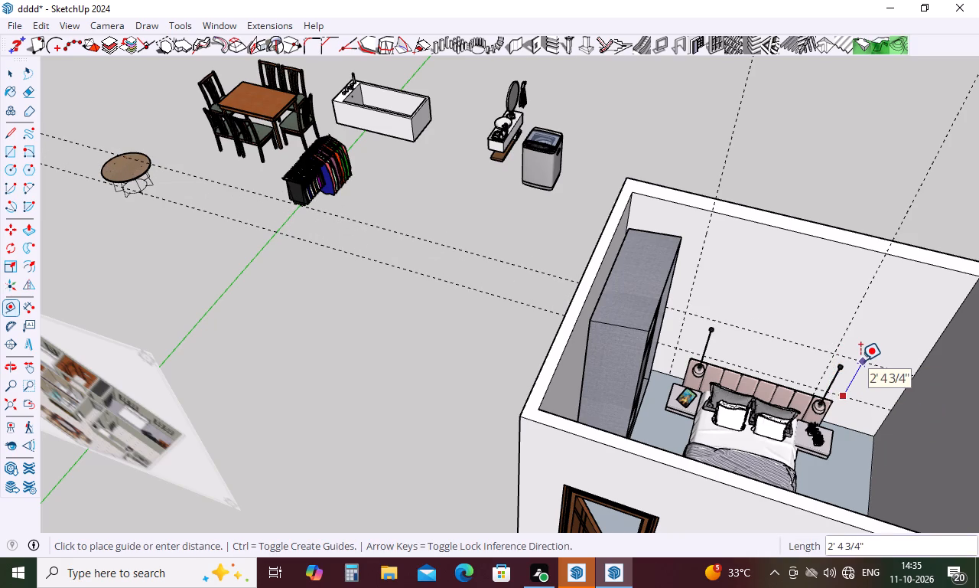
text(1')
key(Return)
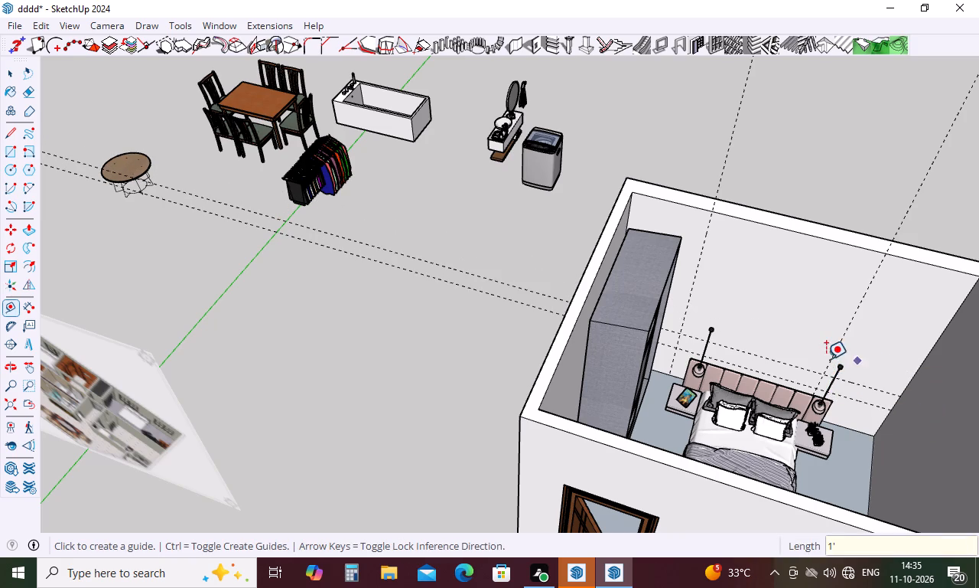
Place a vertical guide on the headboard wall 3' from the wardrobe-side vertical guide, towards the middle of the wall.
click(696, 269)
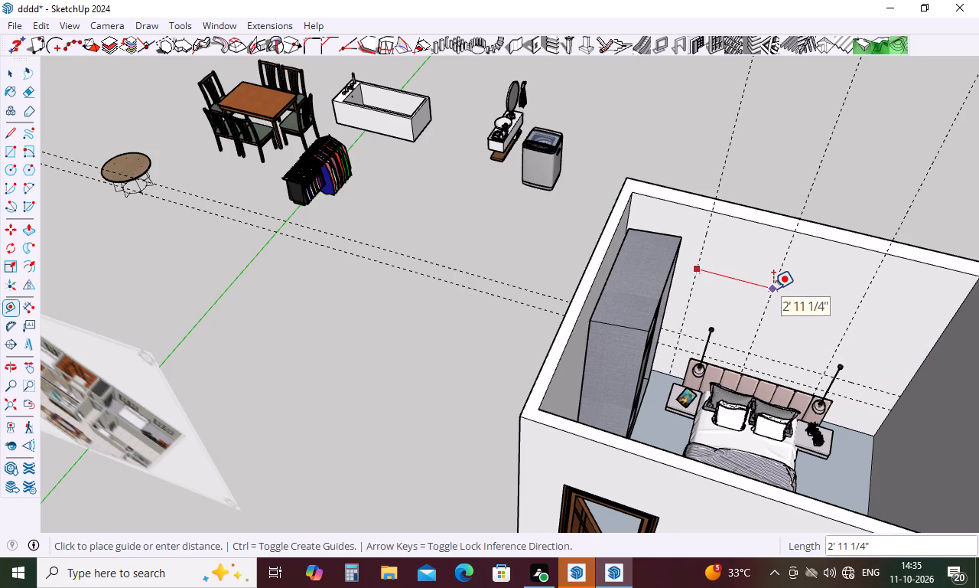
text(3')
key(Return)
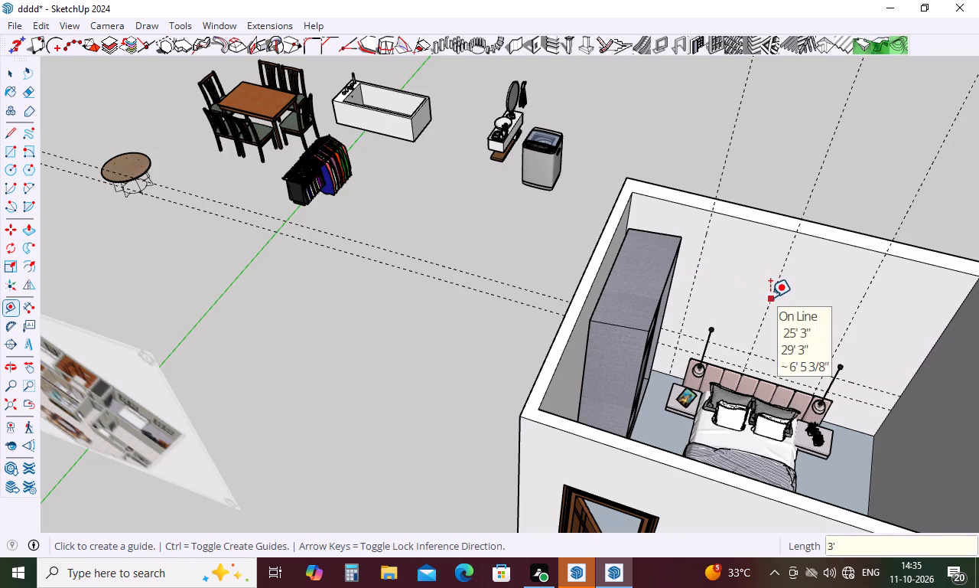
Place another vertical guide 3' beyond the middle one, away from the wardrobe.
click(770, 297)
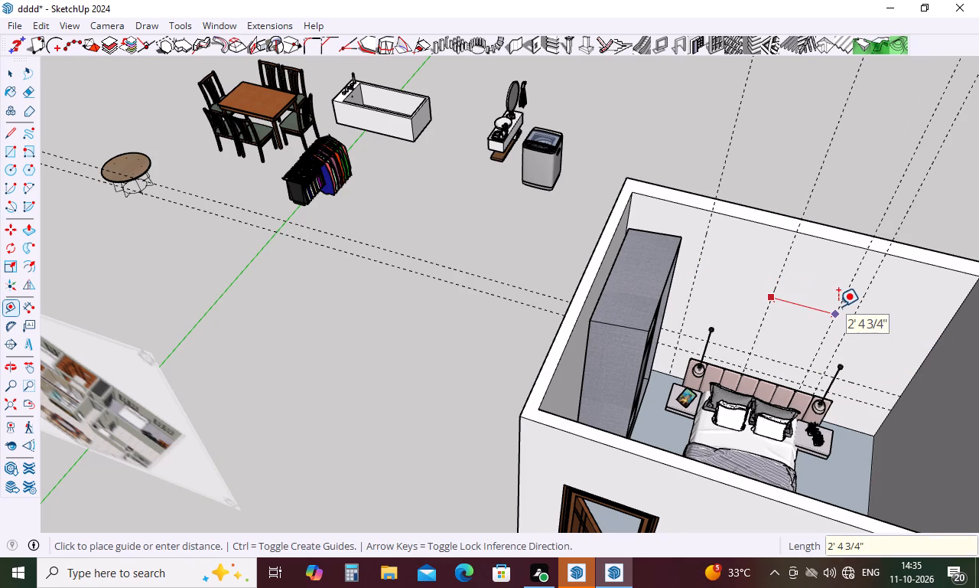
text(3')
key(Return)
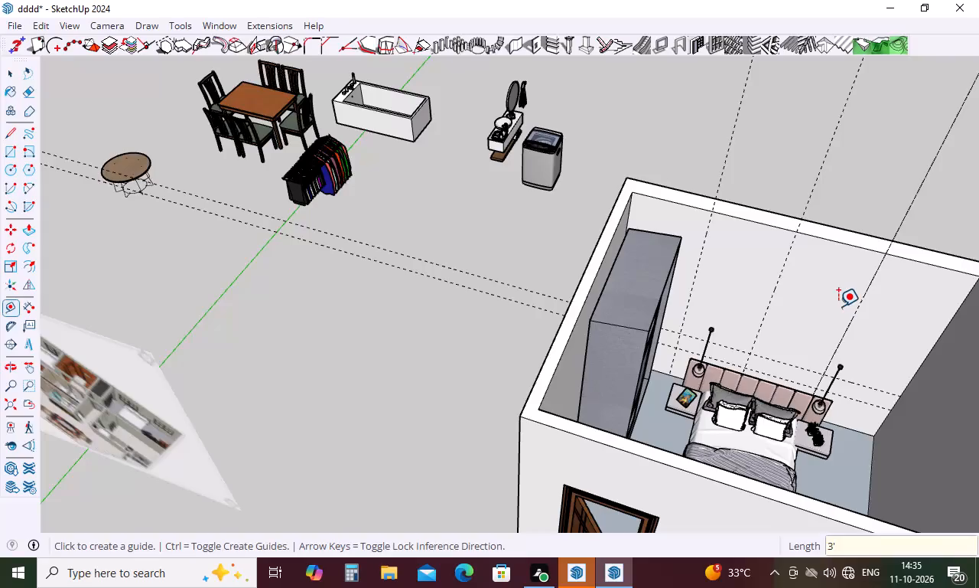
Delete both overlapping vertical guides on the side of the headboard wall farthest from the wardrobe.
key(space)
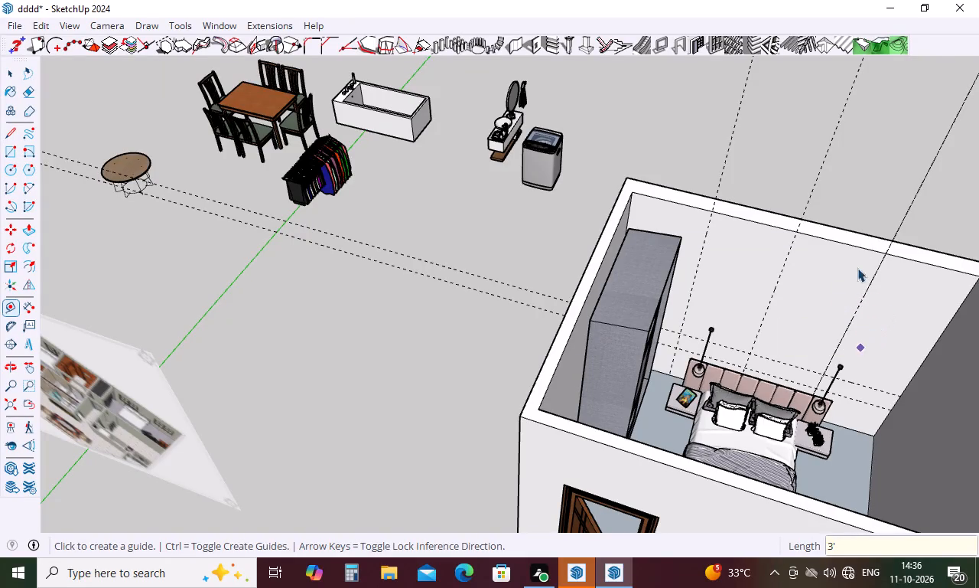
click(925, 175)
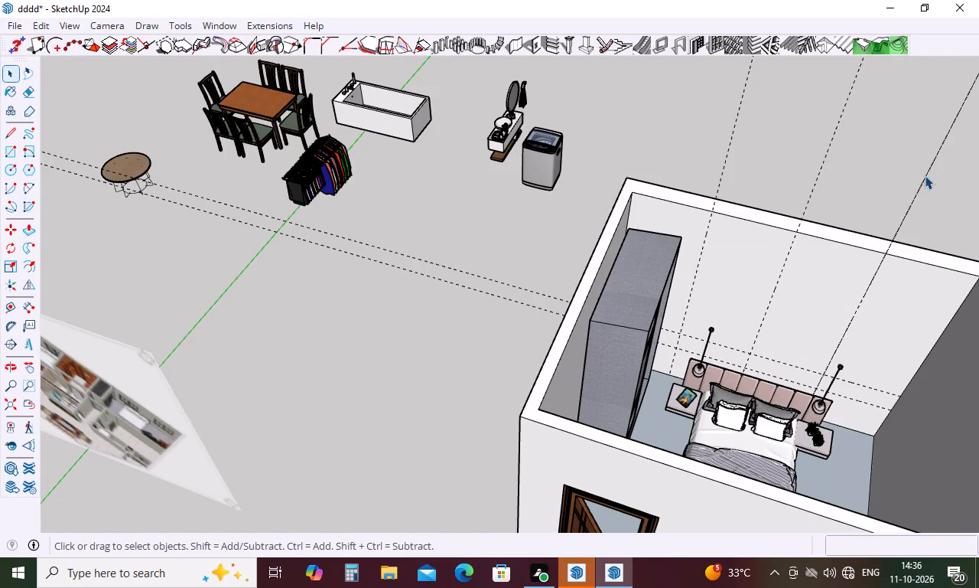
key(Delete)
click(908, 207)
key(Delete)
Place a vertical guide 2' beyond the middle one, away from the wardrobe, and another 3' beyond that.
key(t)
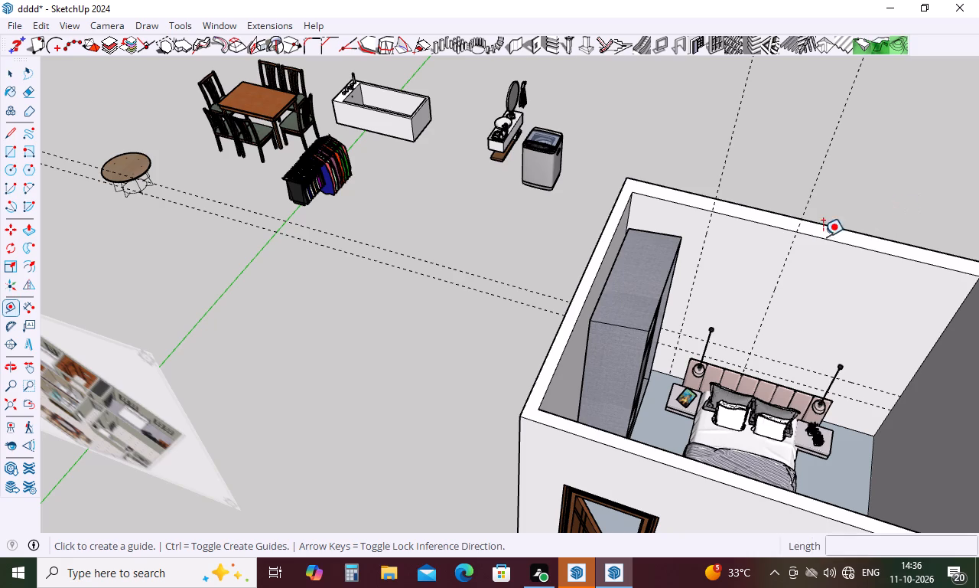
click(790, 250)
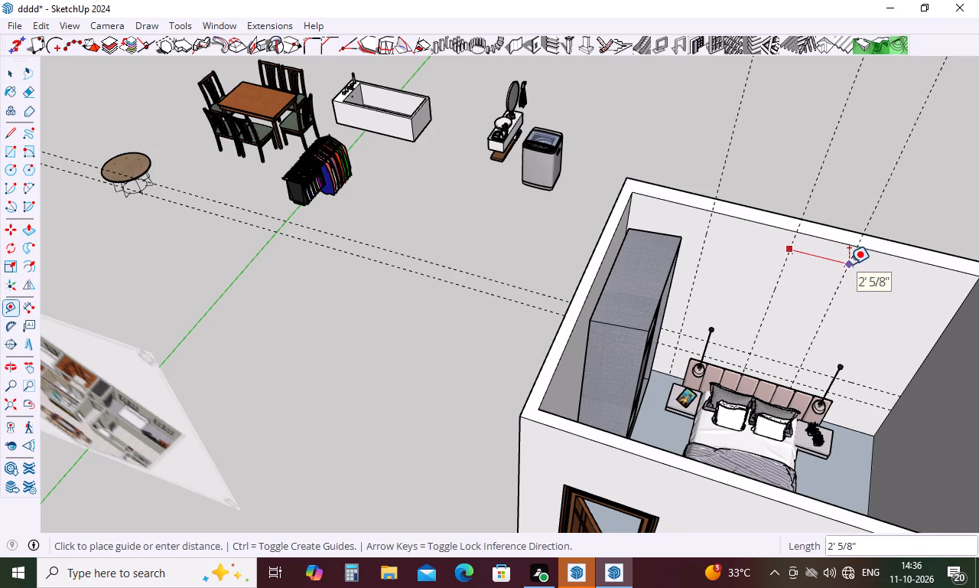
text(2')
key(Return)
click(838, 286)
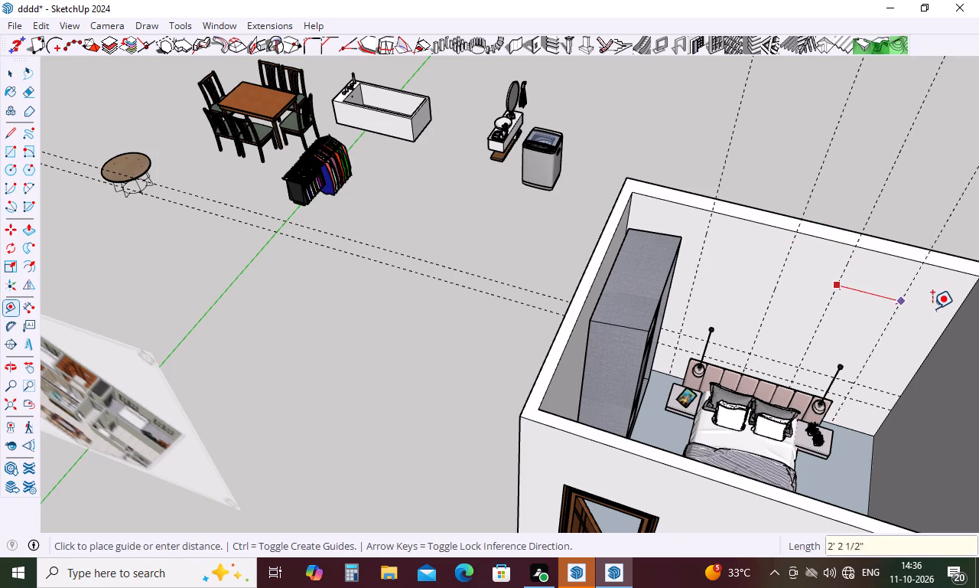
text(3')
key(Return)
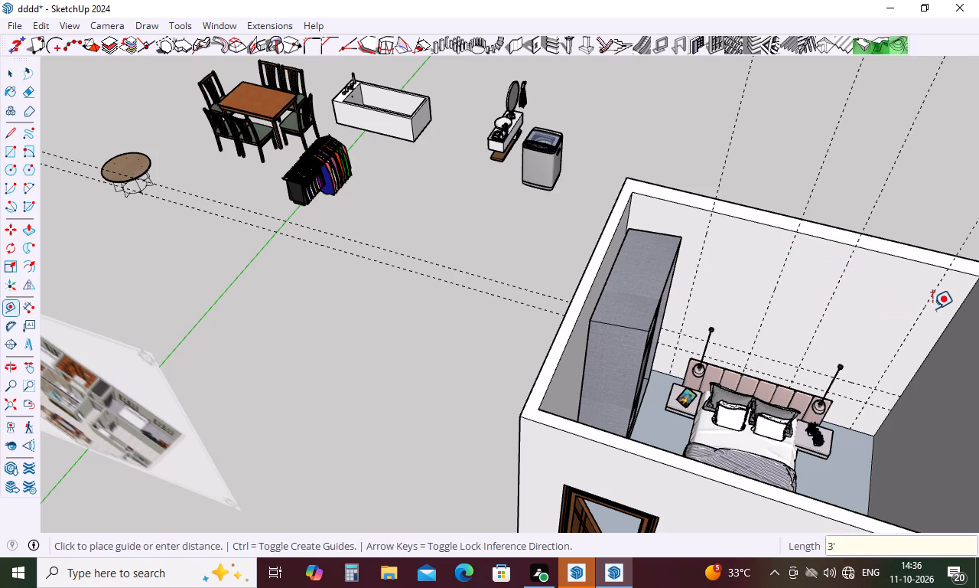
key(Escape)
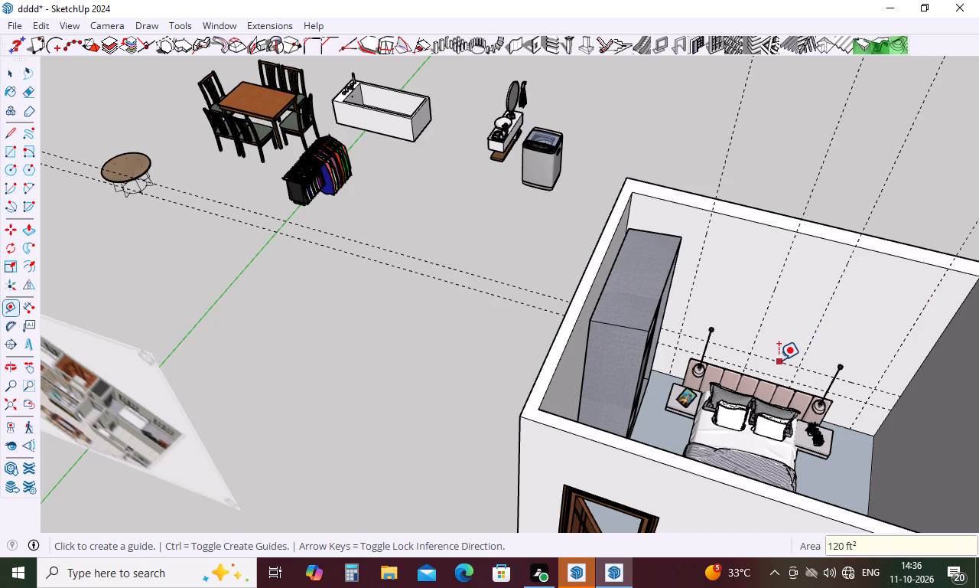
Place a horizontal guide 3' above the upper of the two horizontal guides on the headboard wall.
click(779, 360)
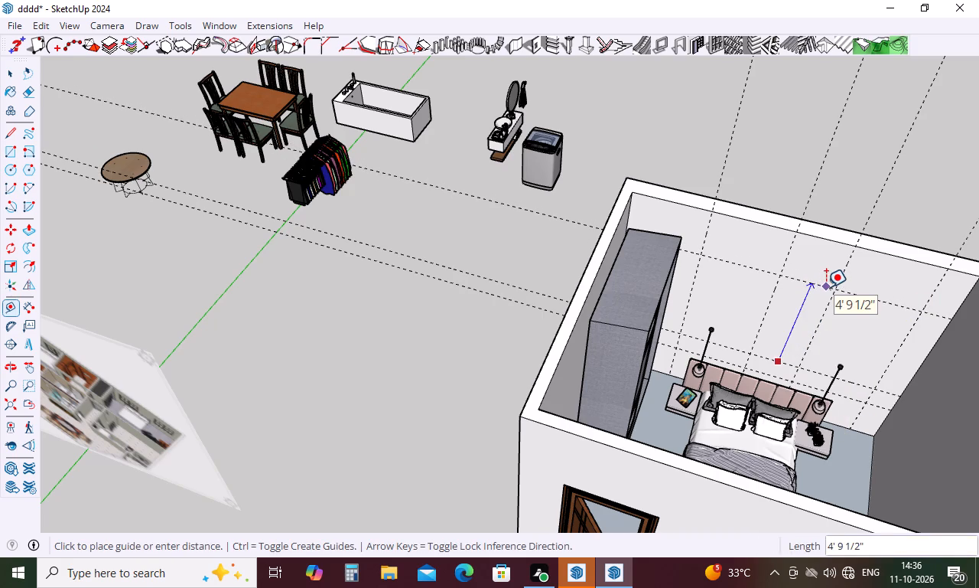
text(3')
key(Return)
Place two more horizontal guides on the headboard wall, 1' above the second-lowest guide and 1' above the topmost guide.
middle_drag(821, 322, 836, 286)
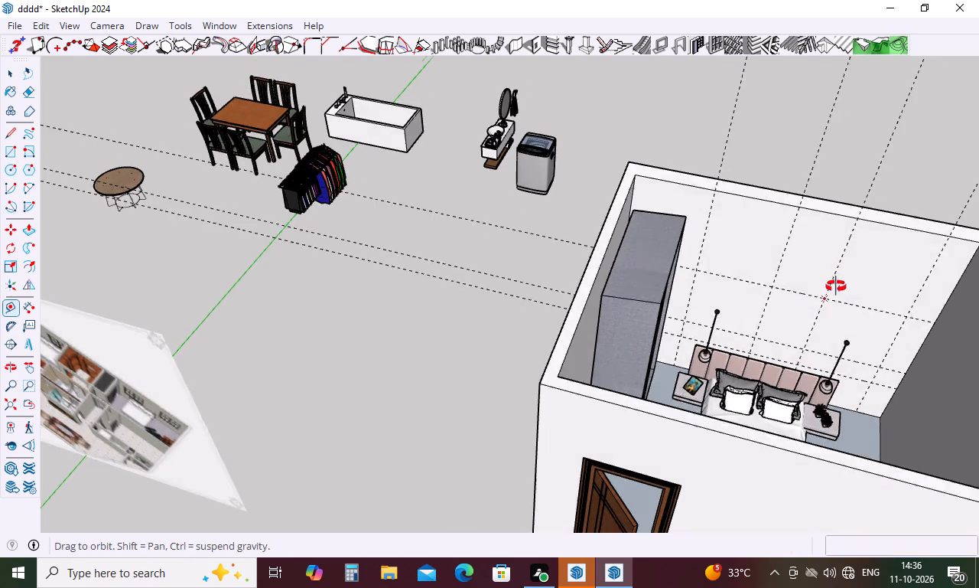
middle_drag(836, 286, 811, 269)
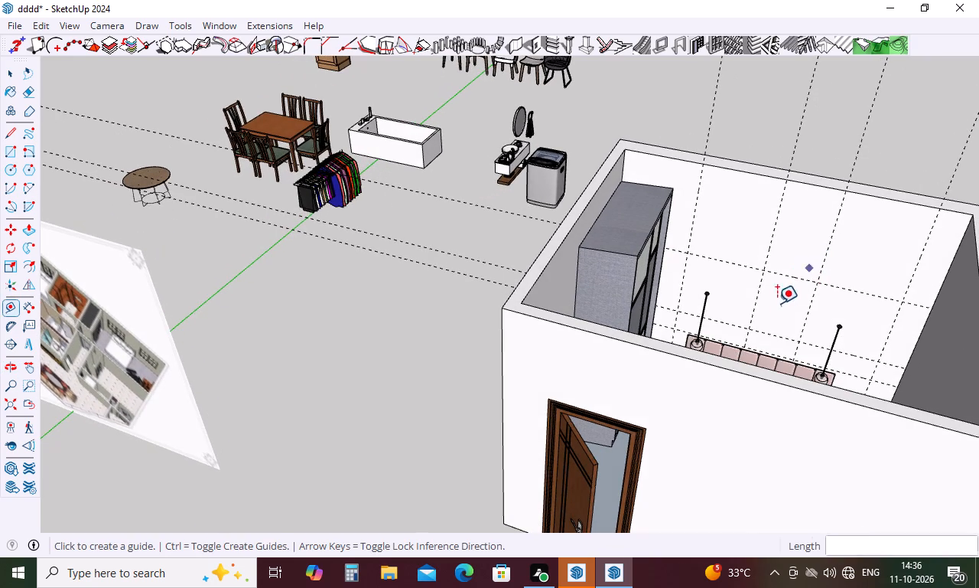
click(765, 331)
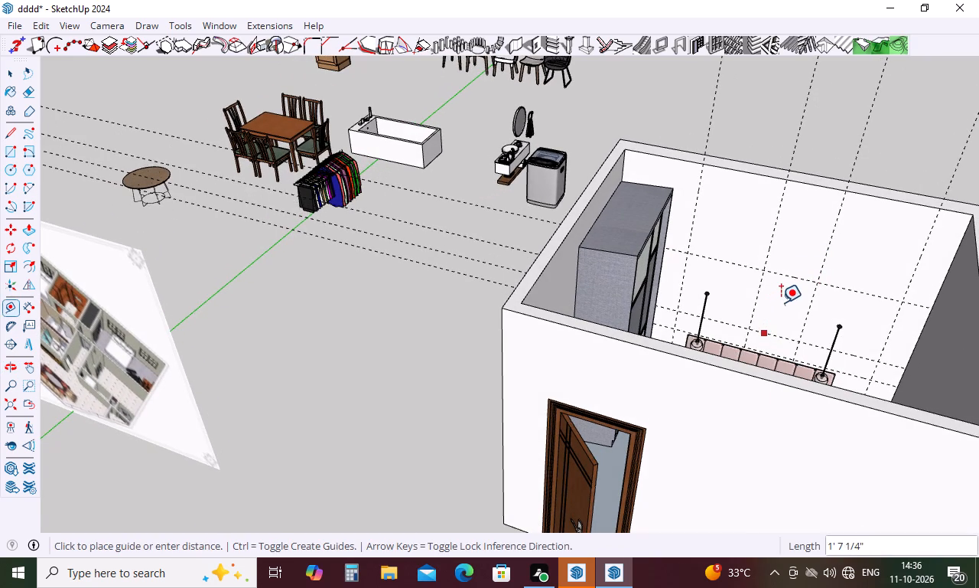
text(1')
key(Return)
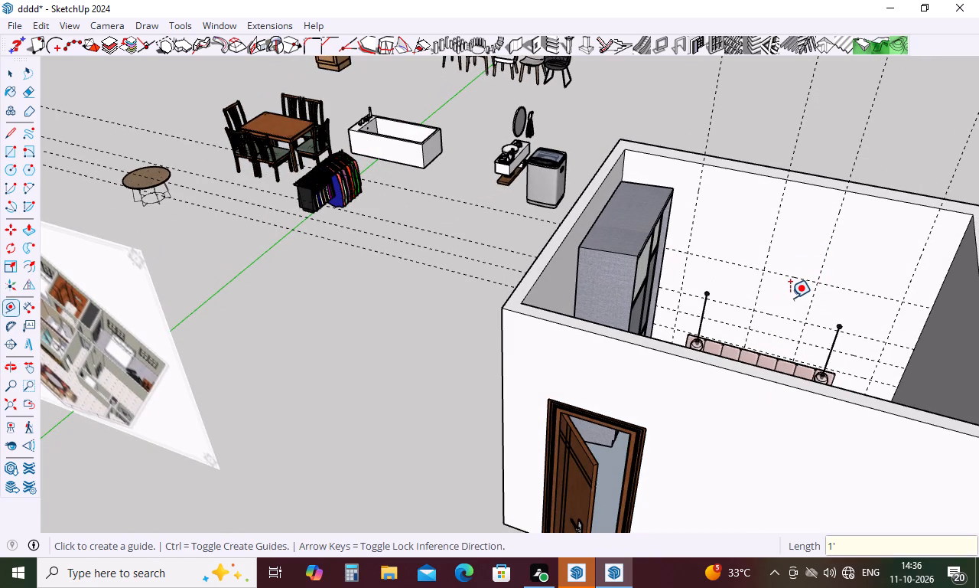
click(800, 274)
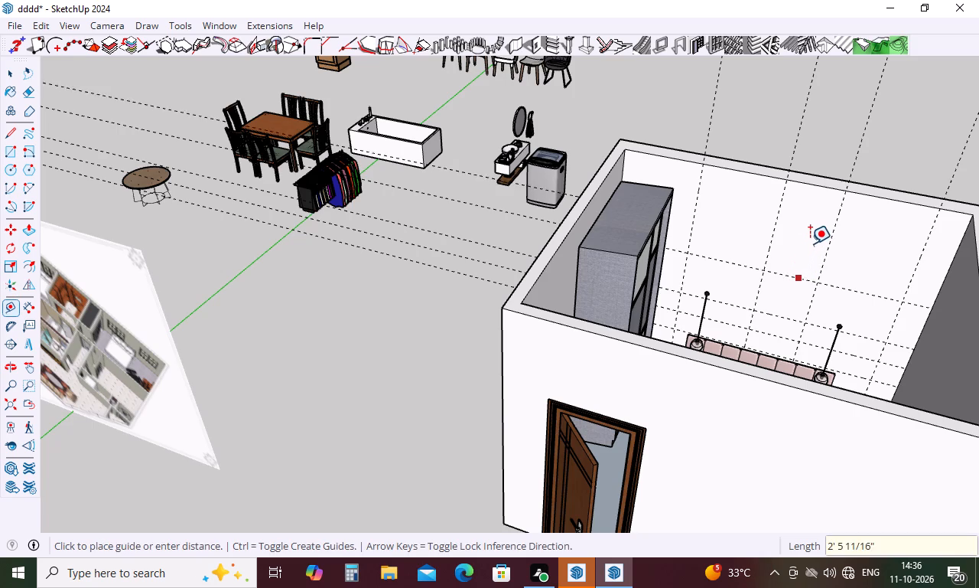
key(1)
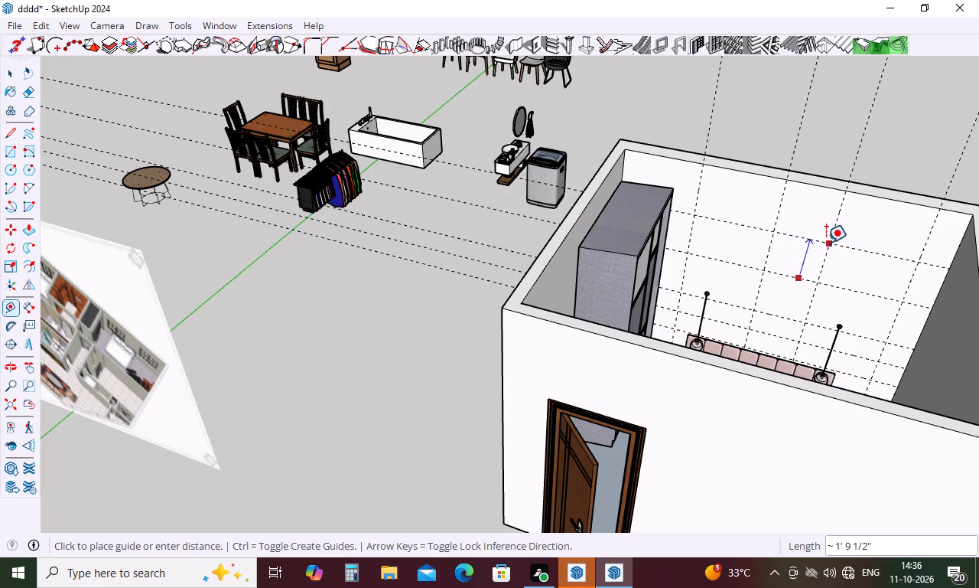
key(apostrophe)
key(Return)
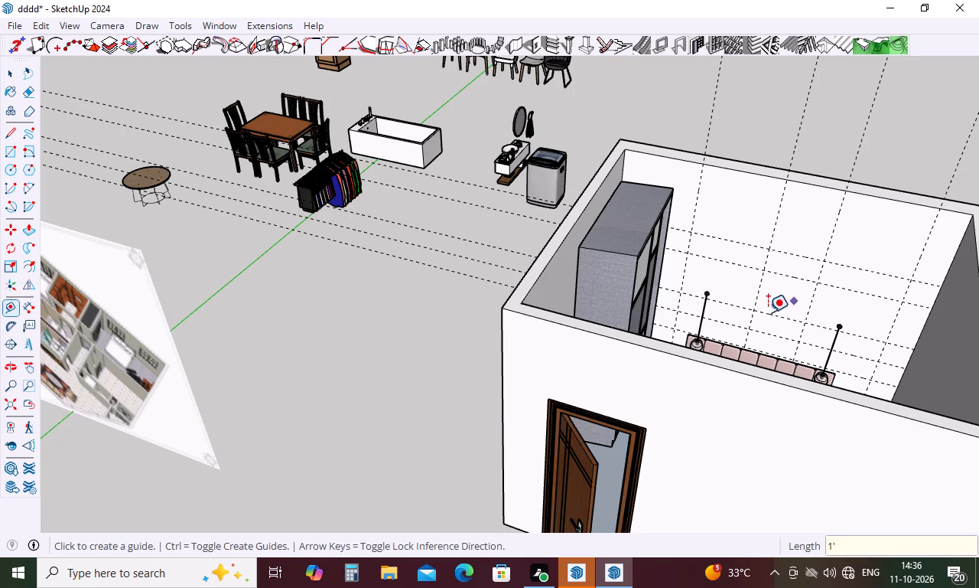
key(Escape)
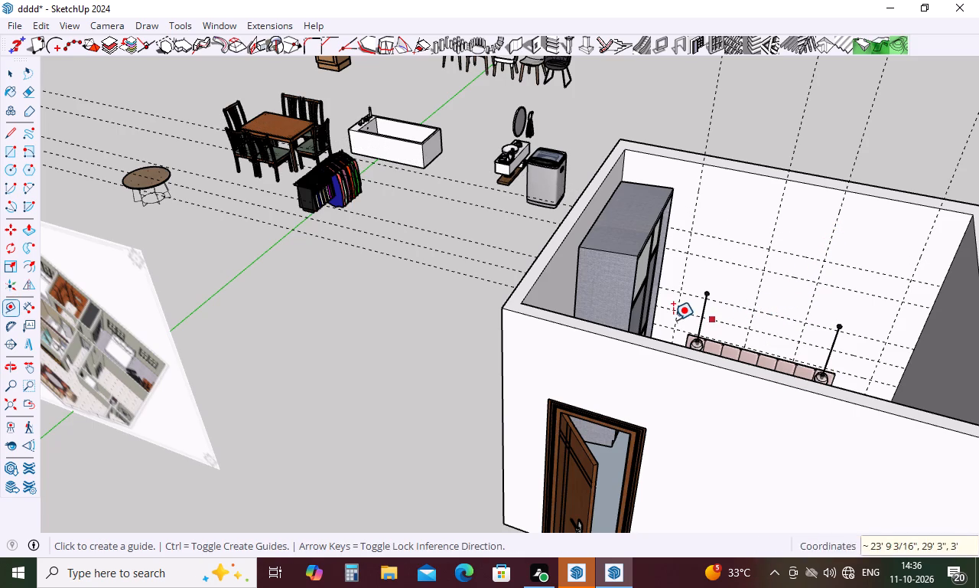
Examine the bedroom with its wall guides and the reference floor plan image from several angles.
key(space)
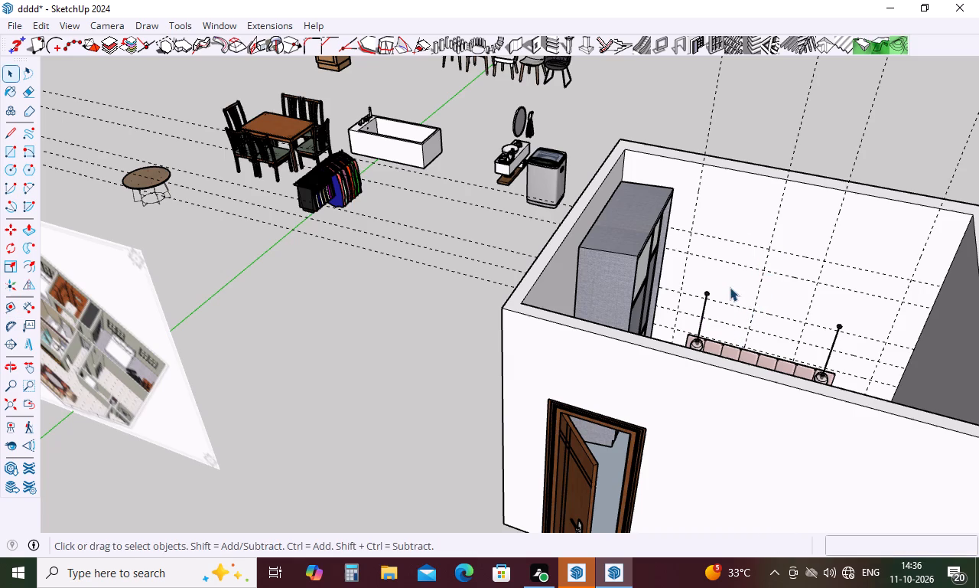
scroll(730, 287, down, 1)
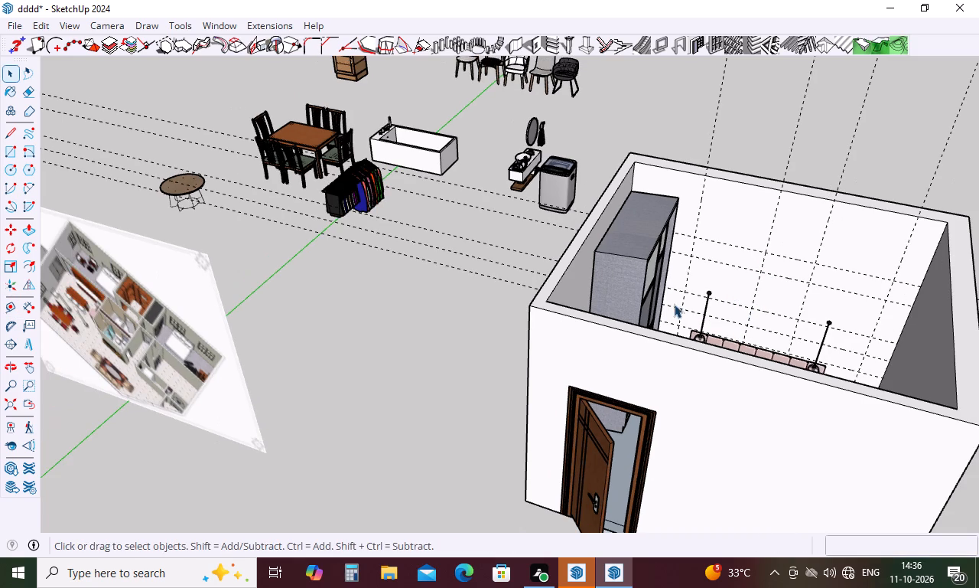
middle_drag(546, 333, 571, 294)
middle_drag(445, 351, 540, 248)
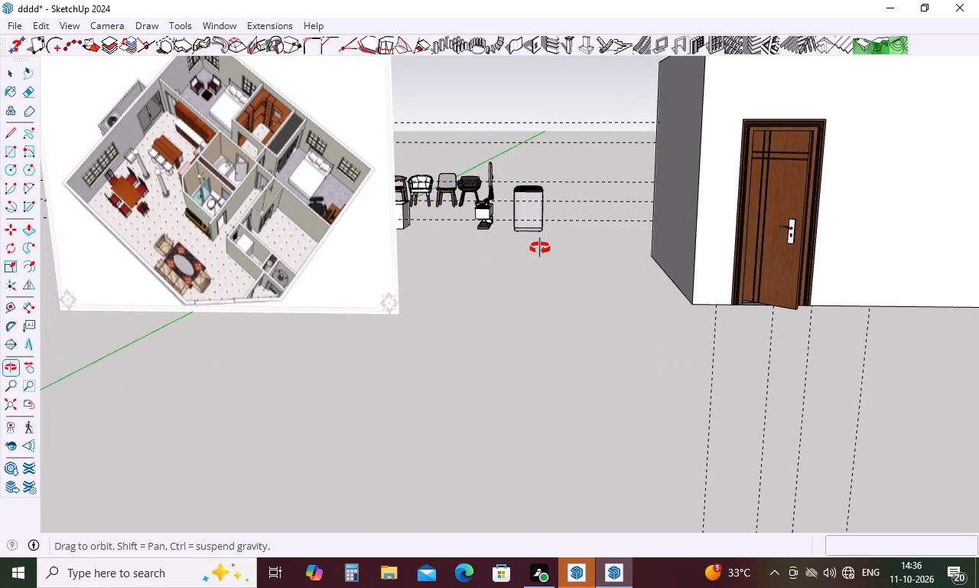
middle_drag(540, 248, 418, 350)
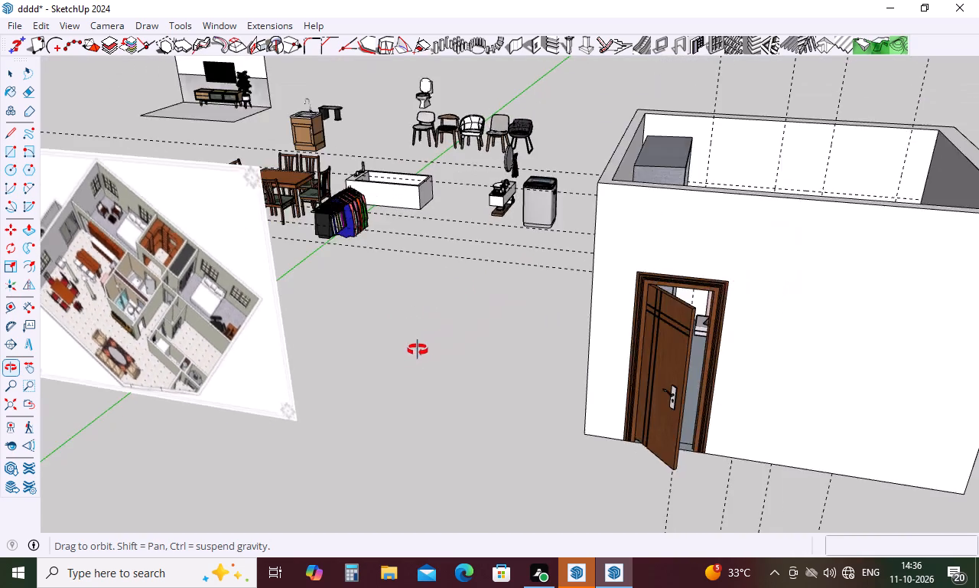
middle_drag(418, 350, 389, 416)
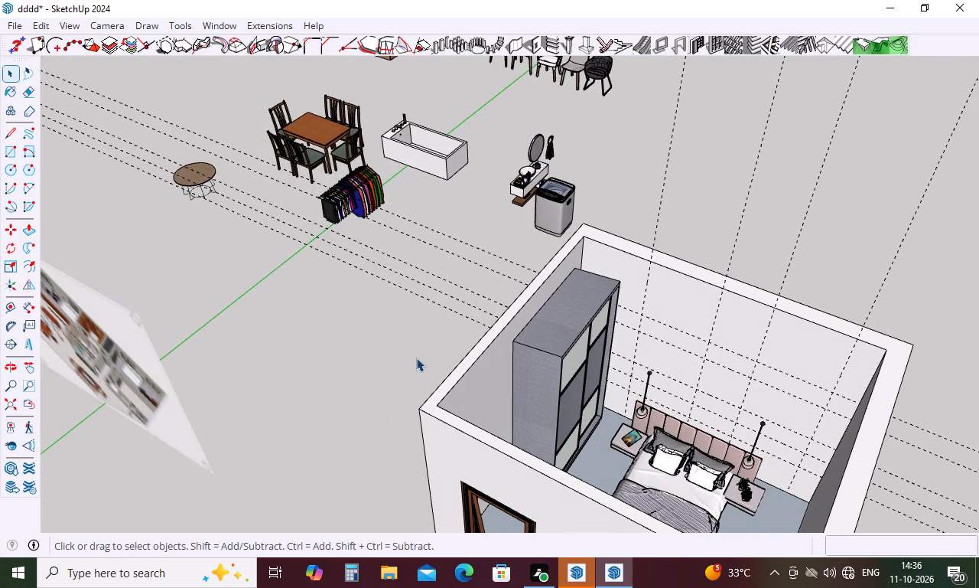
scroll(433, 304, down, 3)
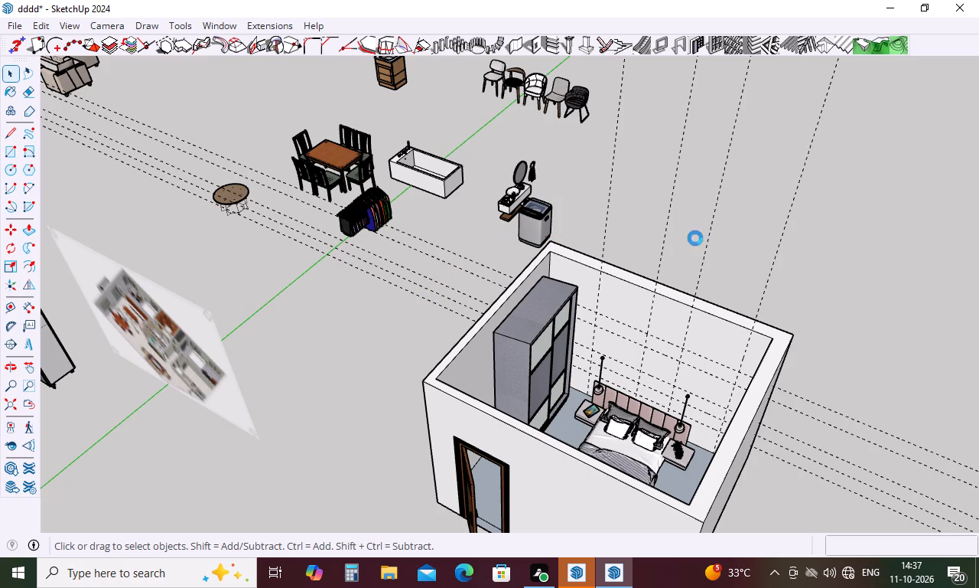
middle_drag(740, 340, 841, 247)
scroll(785, 390, down, 3)
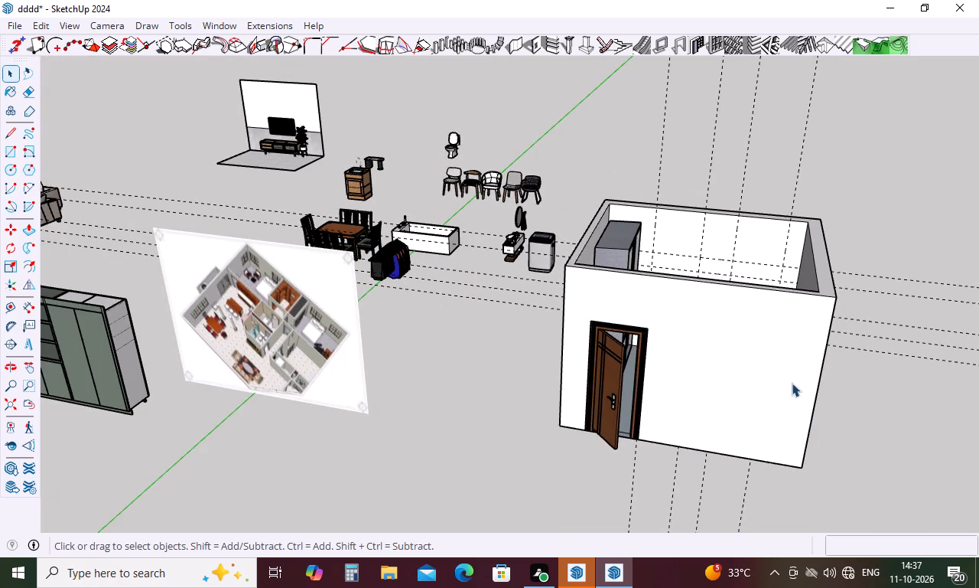
middle_drag(794, 305, 881, 388)
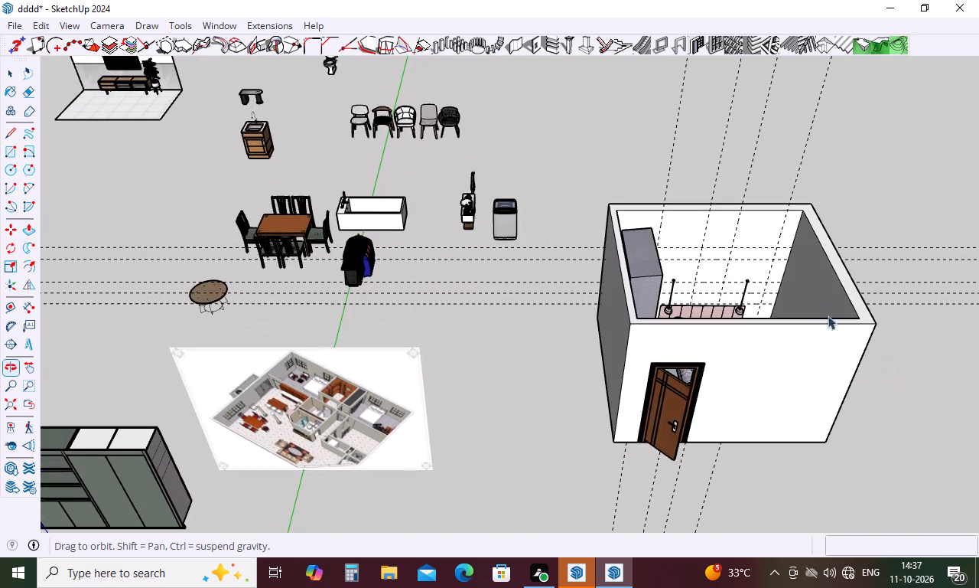
Delete the second-highest horizontal guide and the two lowest horizontal guides on the headboard wall.
scroll(746, 283, up, 3)
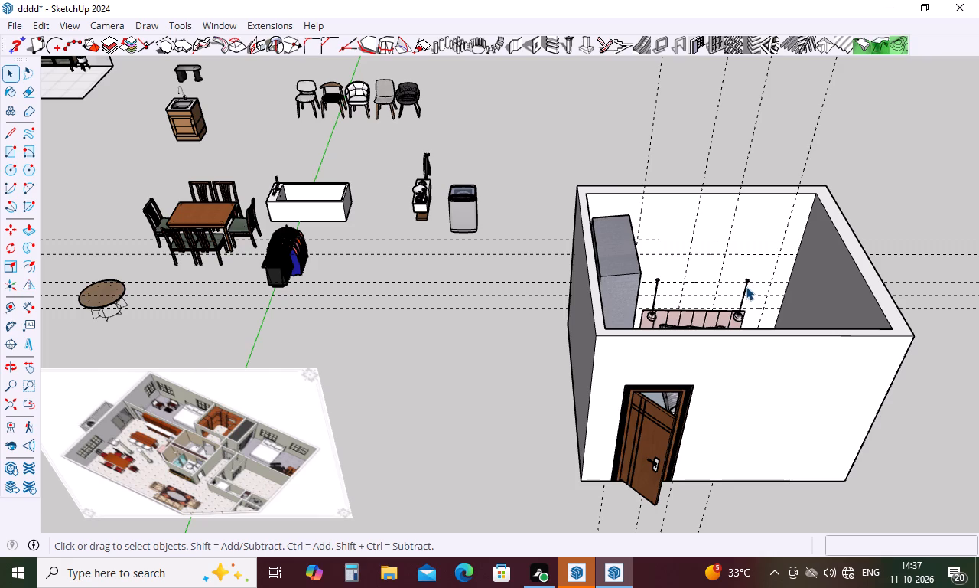
scroll(703, 244, up, 3)
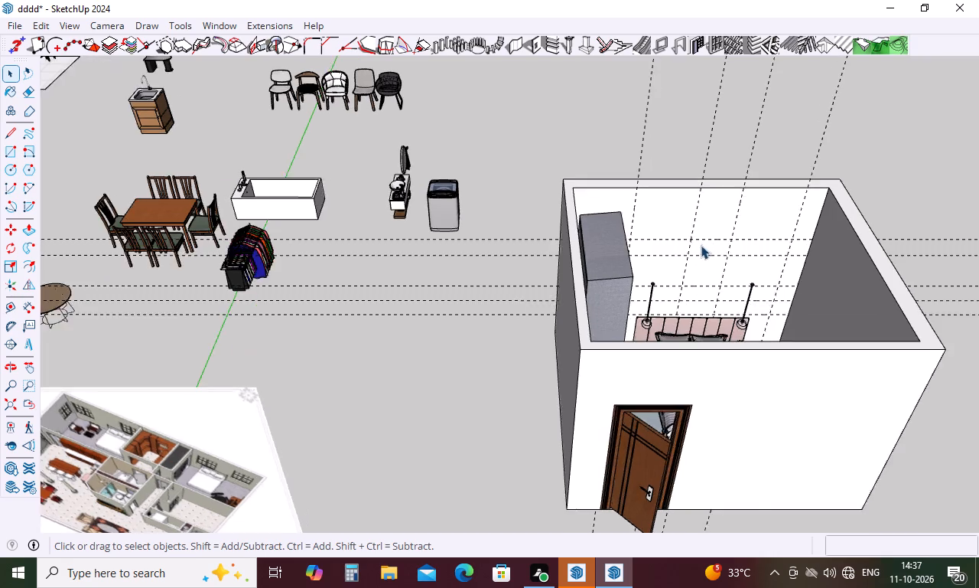
scroll(701, 245, up, 1)
click(712, 256)
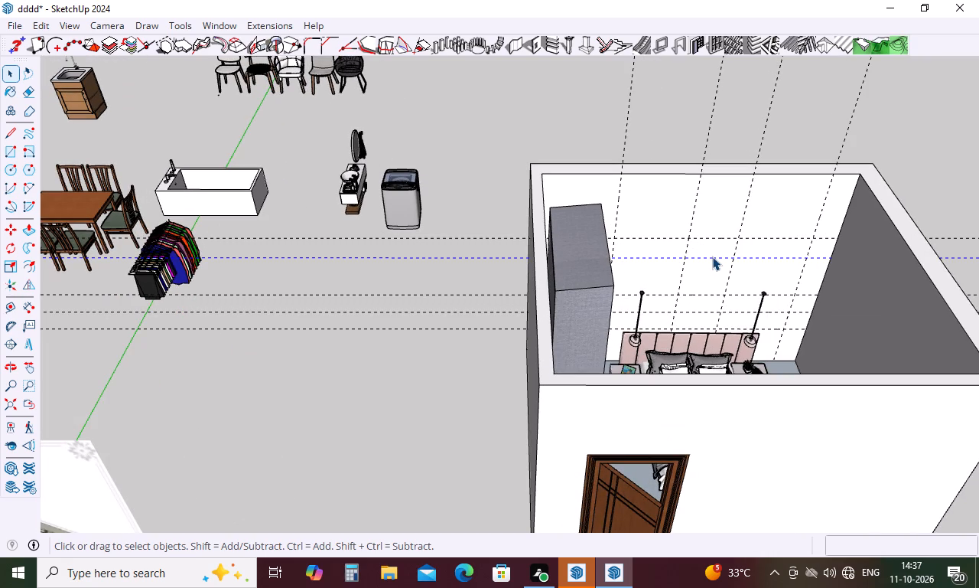
key(Delete)
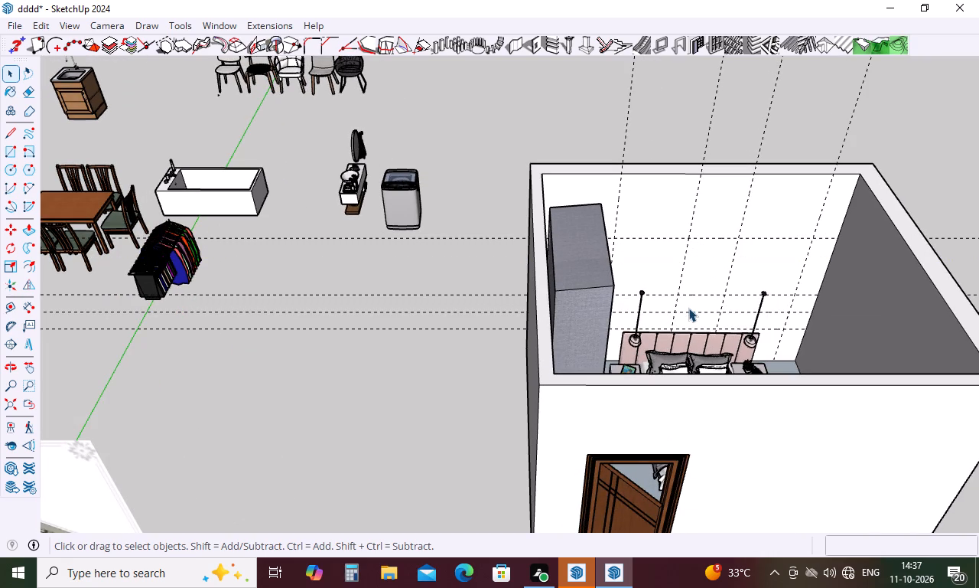
click(691, 312)
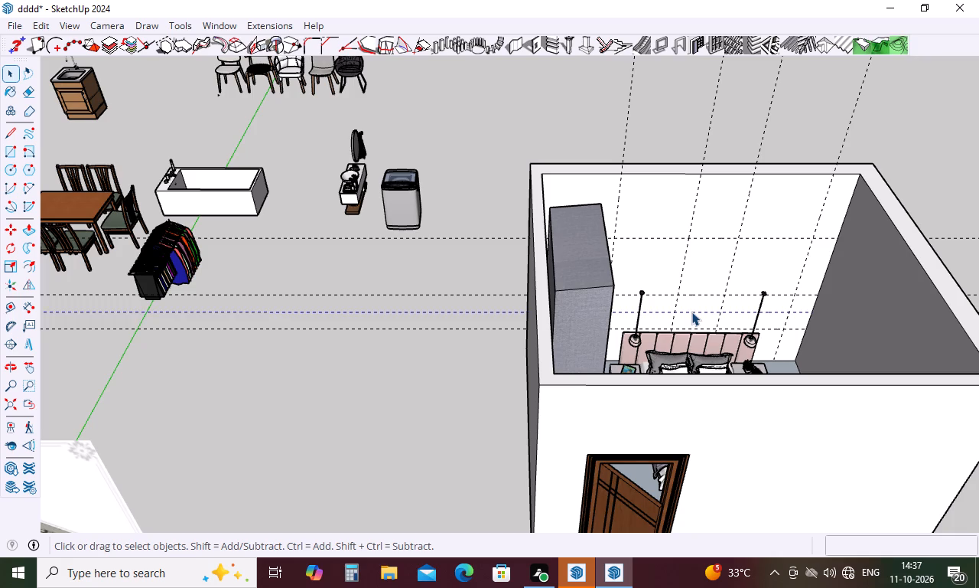
key(Delete)
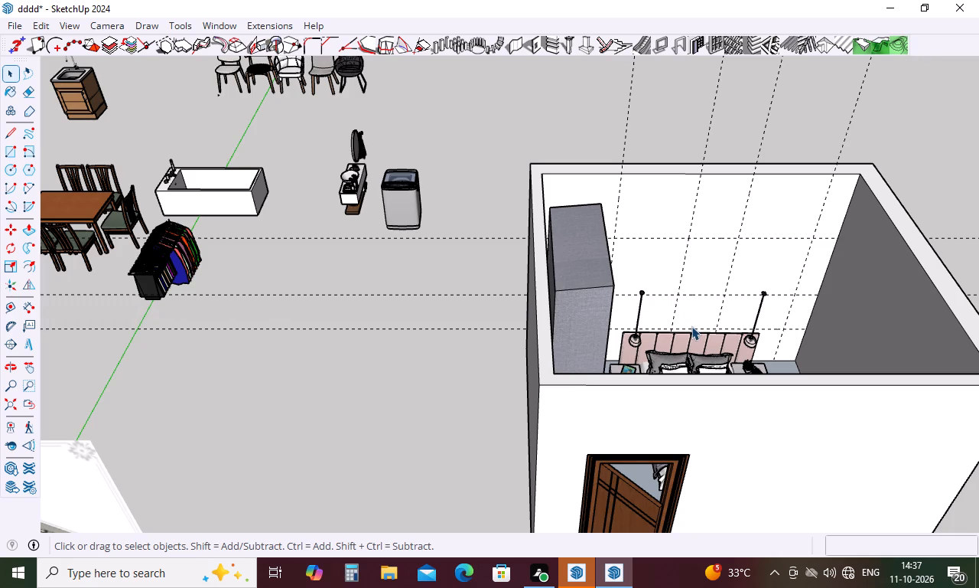
click(691, 326)
key(Delete)
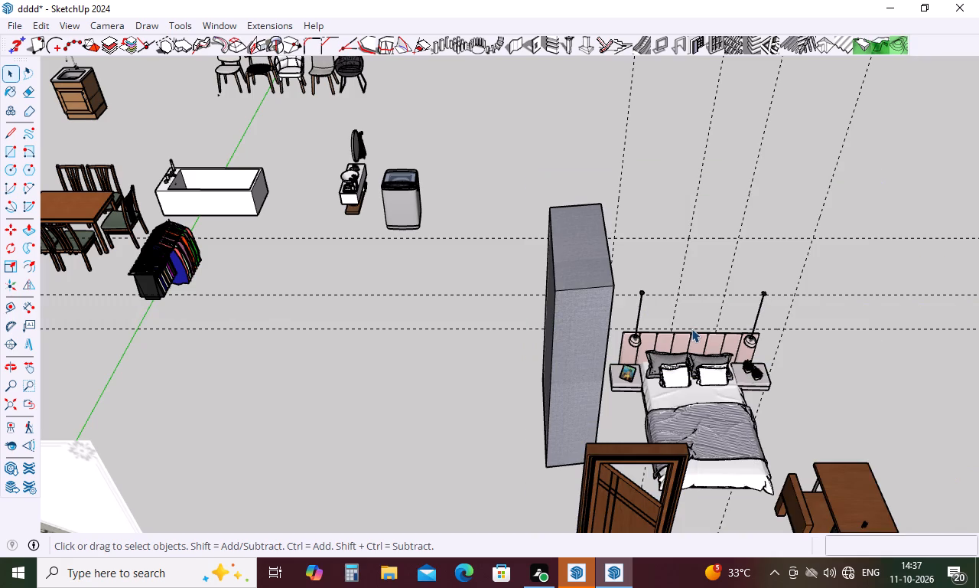
key(ctrl+z)
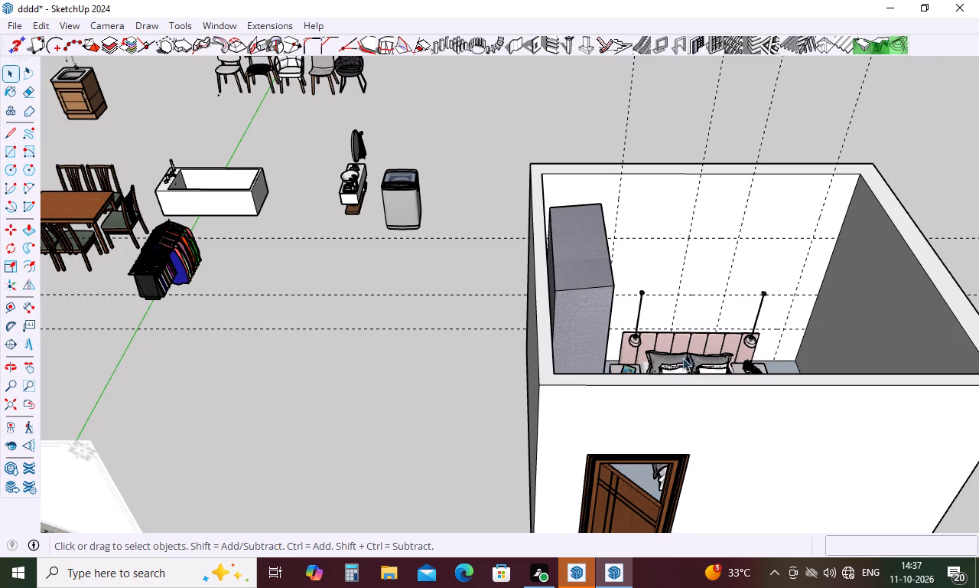
click(704, 326)
click(364, 328)
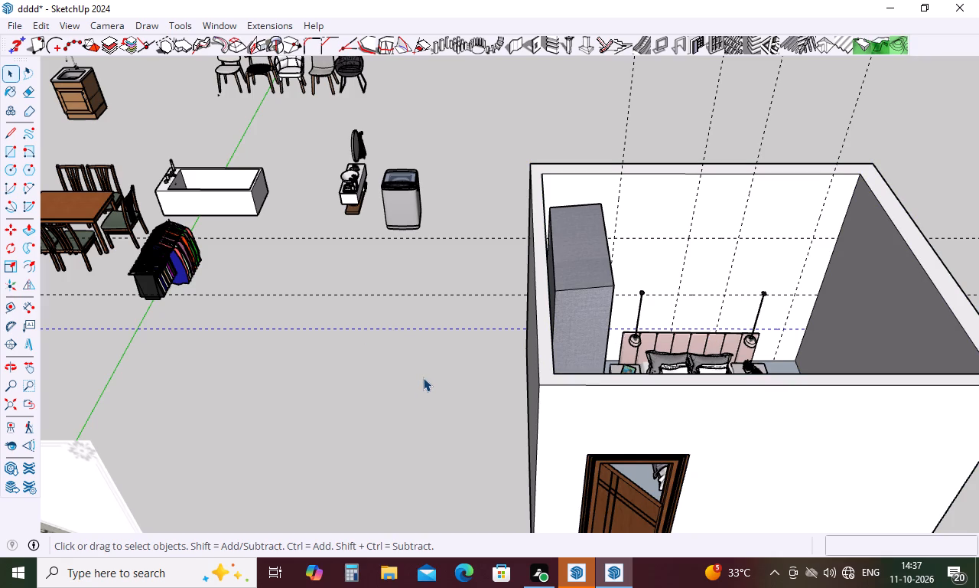
key(Delete)
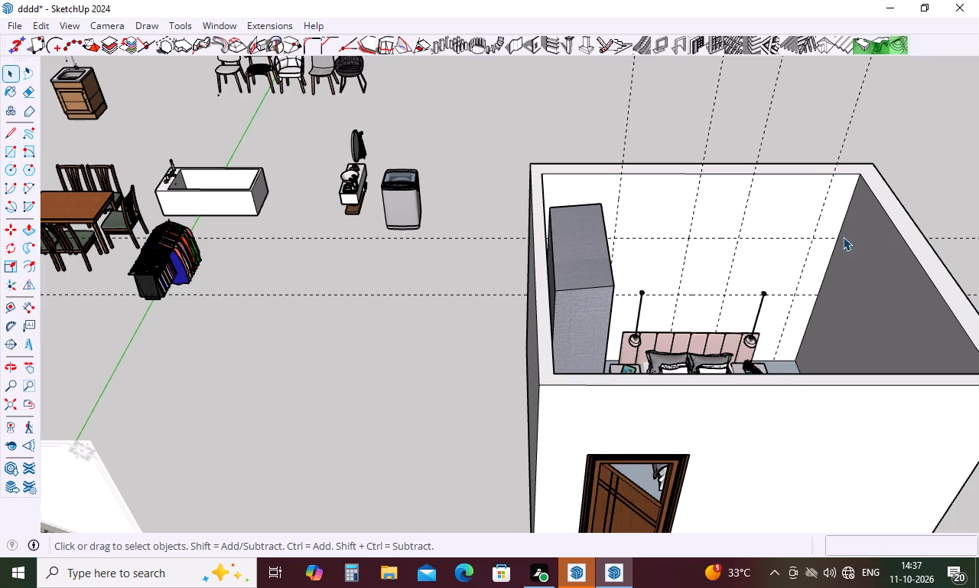
Set the wall opening size to 3' wide and 3' high and start creating the opening.
click(663, 47)
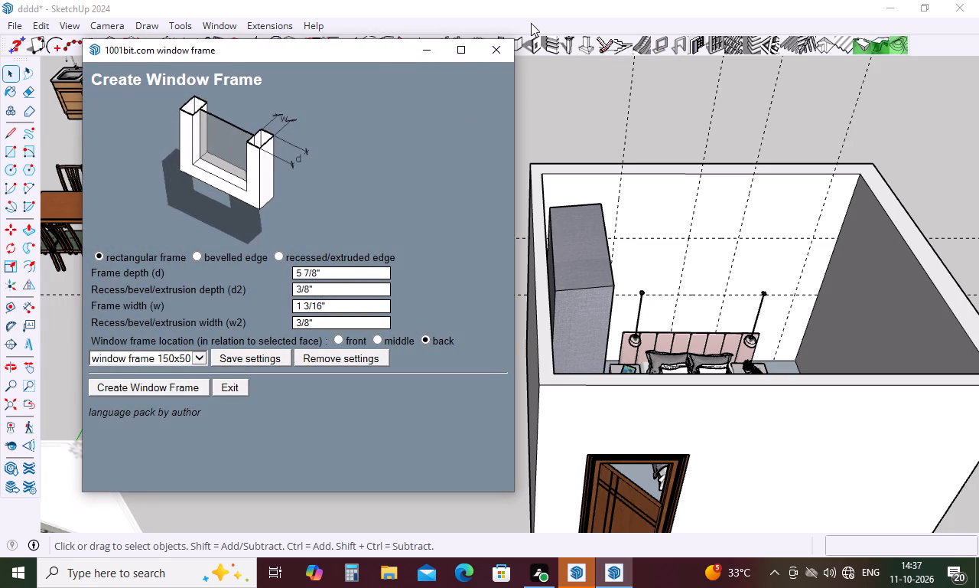
click(499, 48)
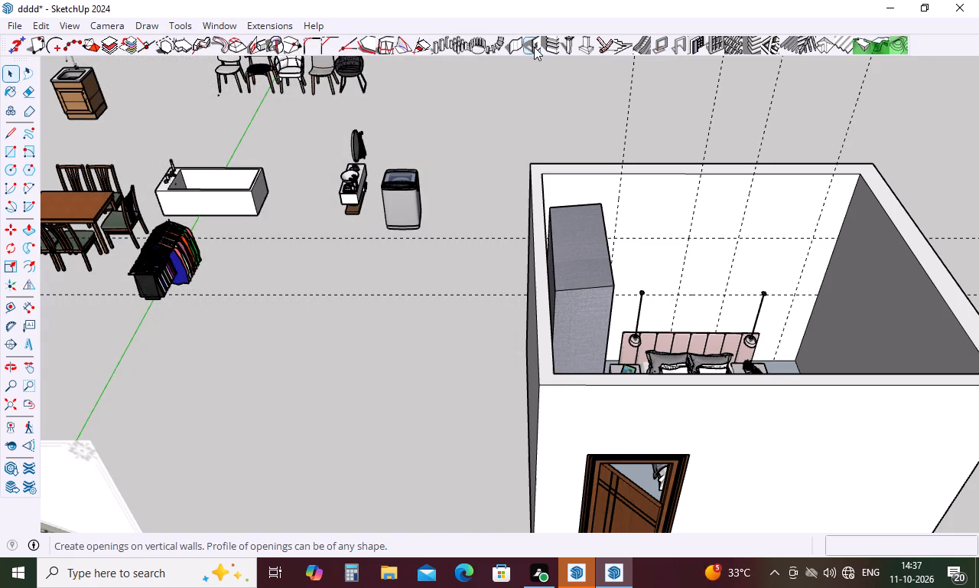
click(534, 47)
click(128, 375)
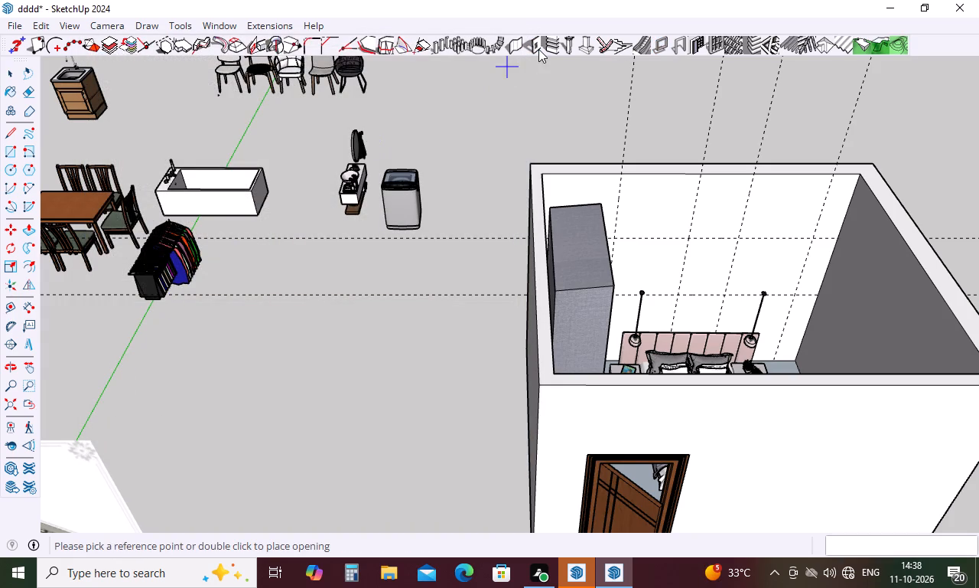
click(539, 48)
click(282, 258)
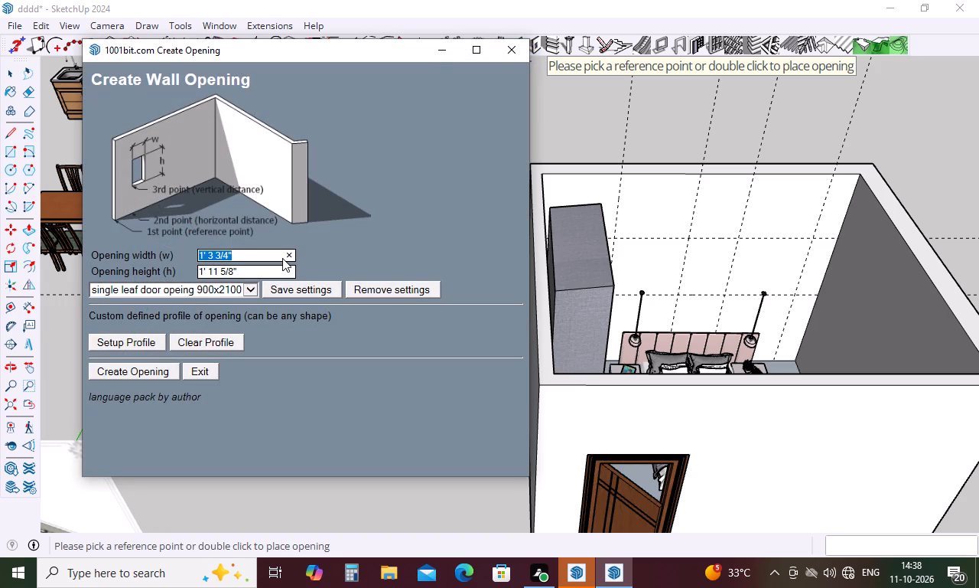
key(BackSpace)
text(3')
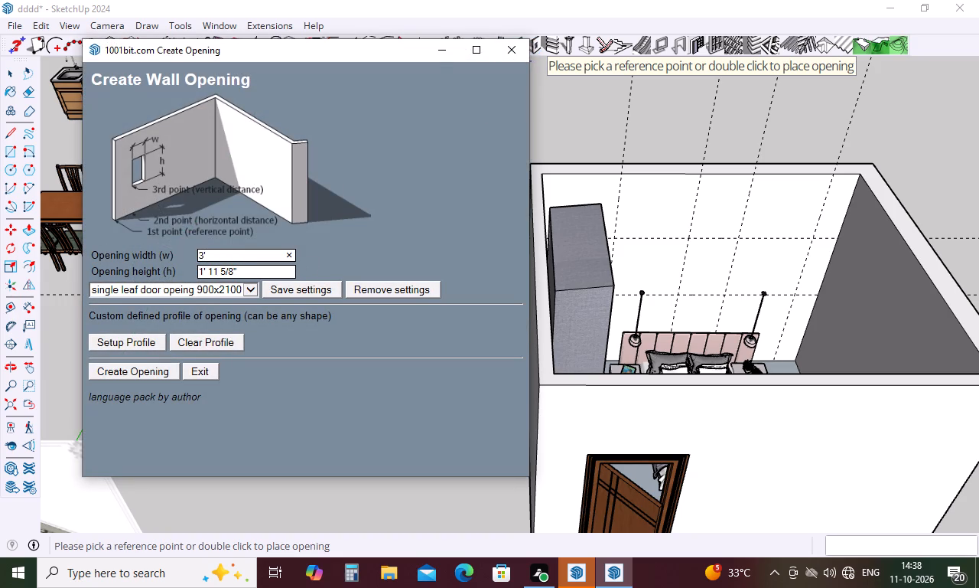
click(240, 273)
key(BackSpace)
text(3')
key(Return)
click(157, 372)
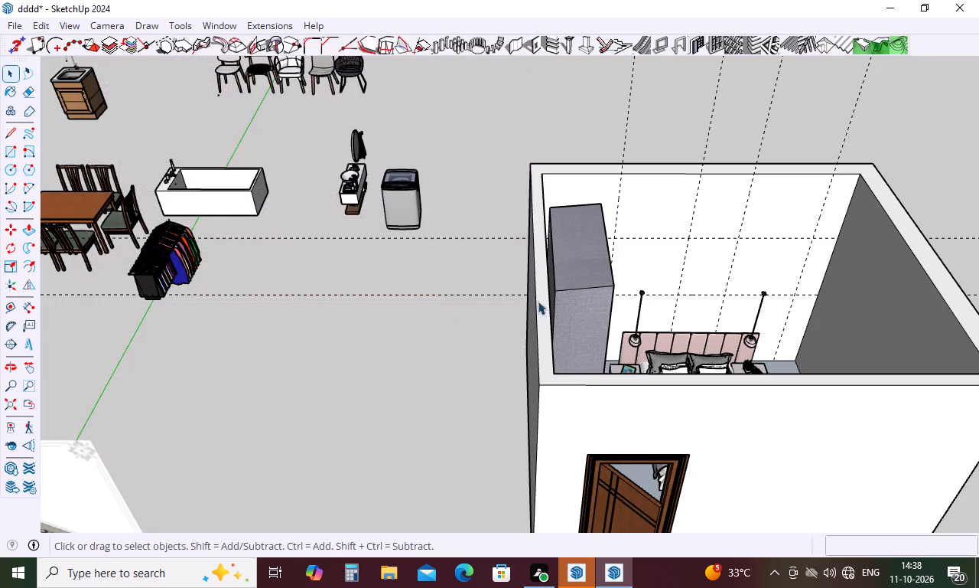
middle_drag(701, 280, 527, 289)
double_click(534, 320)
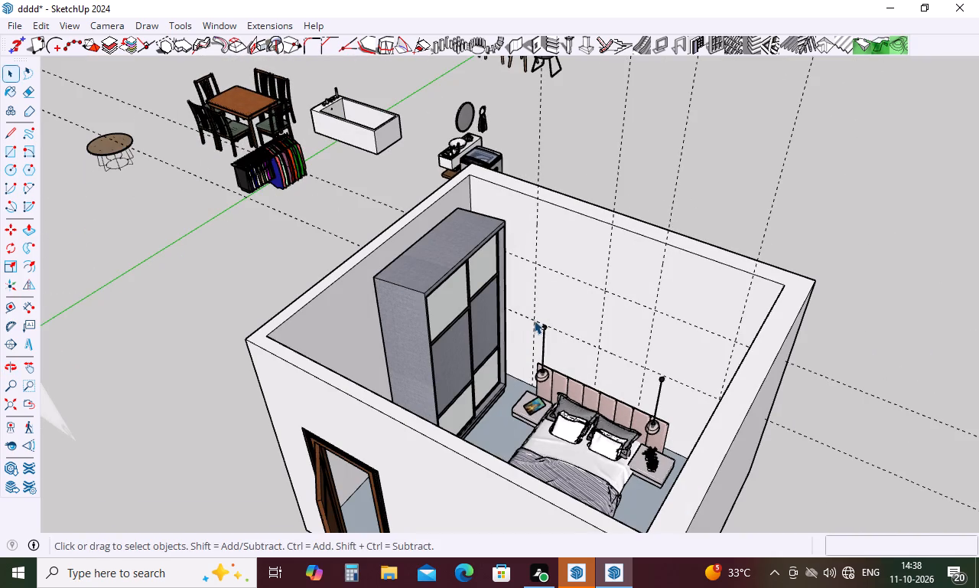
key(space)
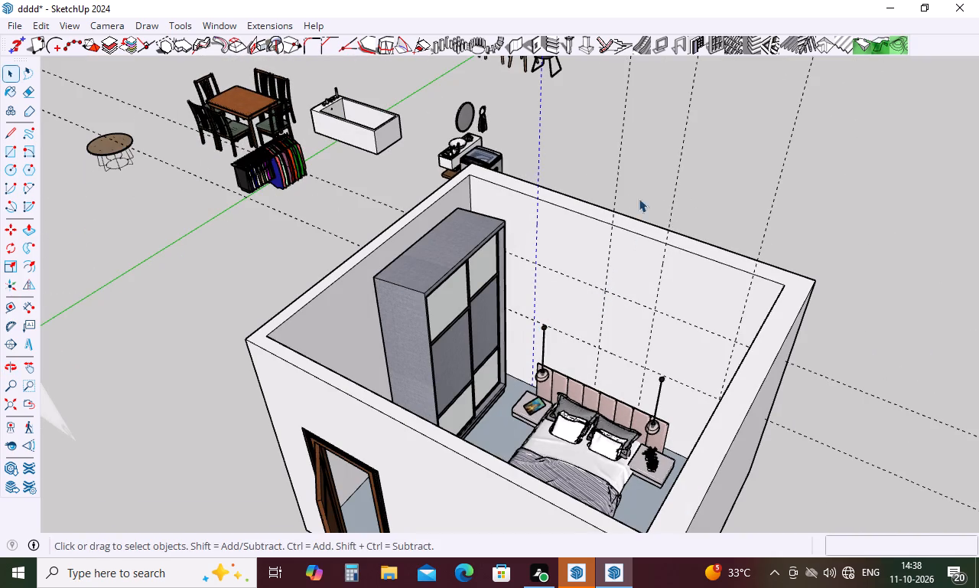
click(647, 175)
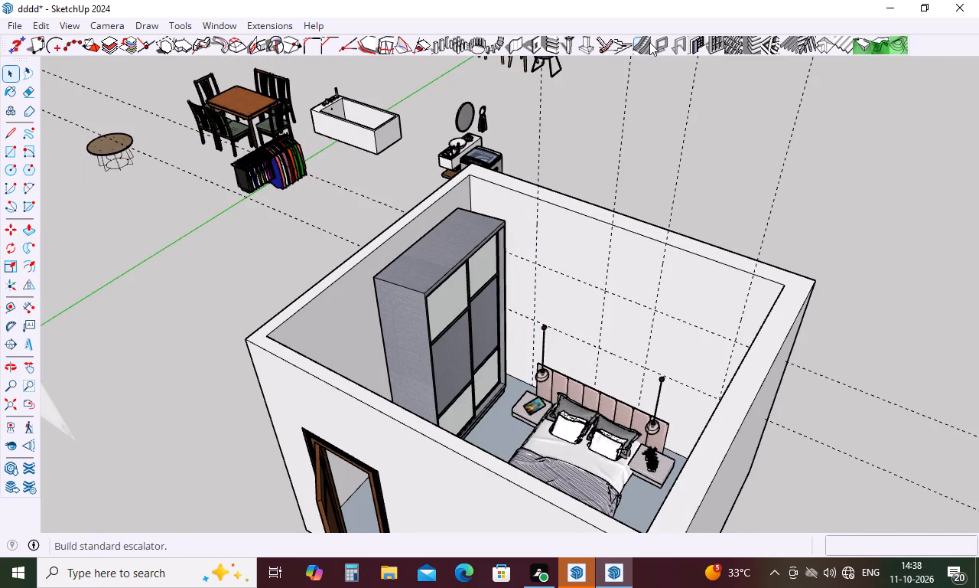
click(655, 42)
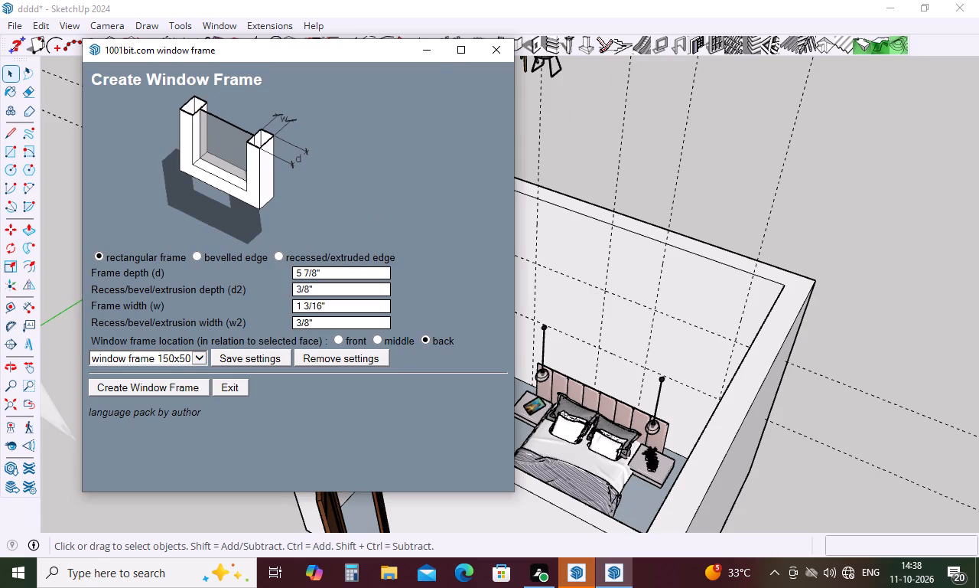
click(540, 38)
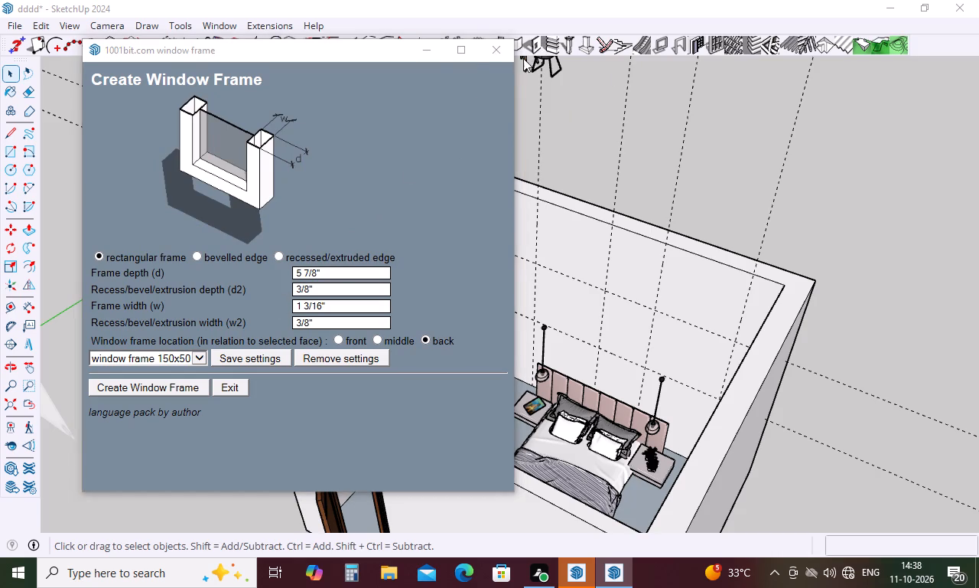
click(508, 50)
Cut two 3' by 3' wall openings in the headboard wall, each starting at a lower guide intersection above the bed.
click(530, 42)
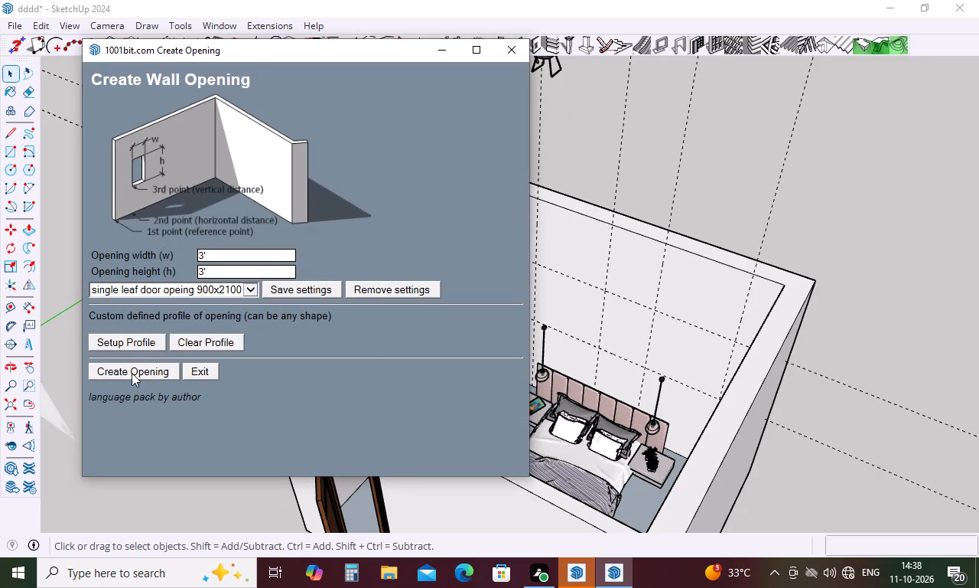
click(132, 373)
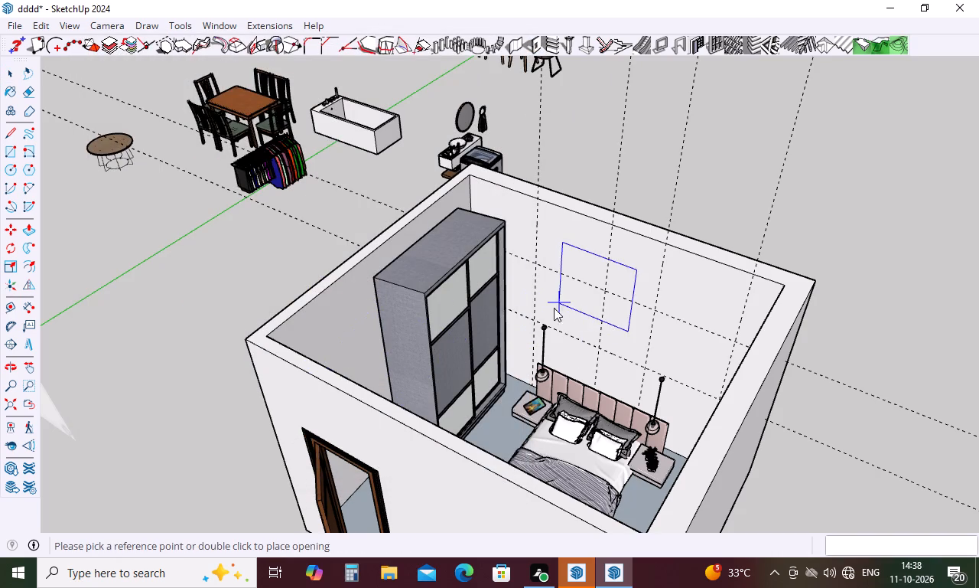
double_click(532, 317)
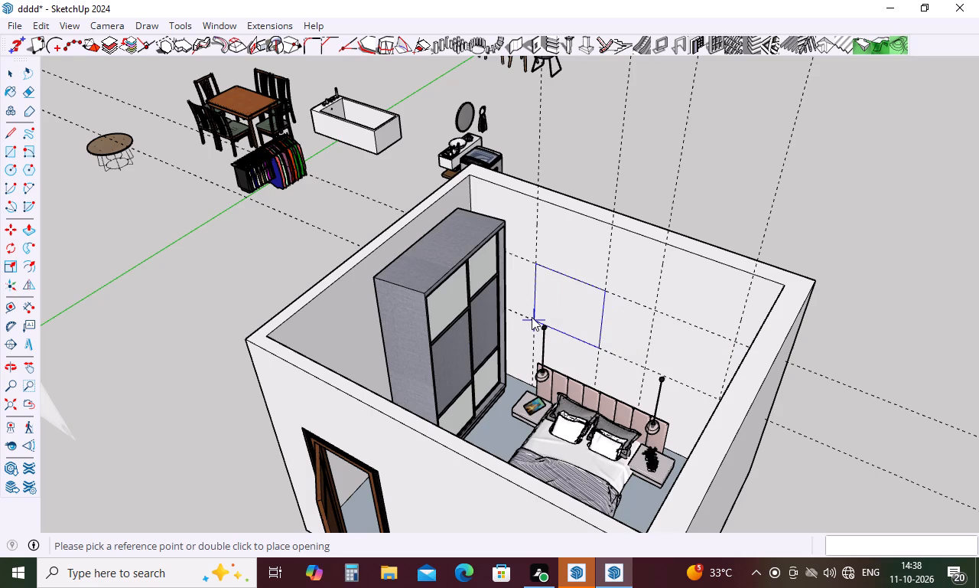
double_click(645, 371)
Draw a 3' by 3' rectangle across each of the two window openings, from corner to opposite corner.
middle_drag(691, 419, 772, 348)
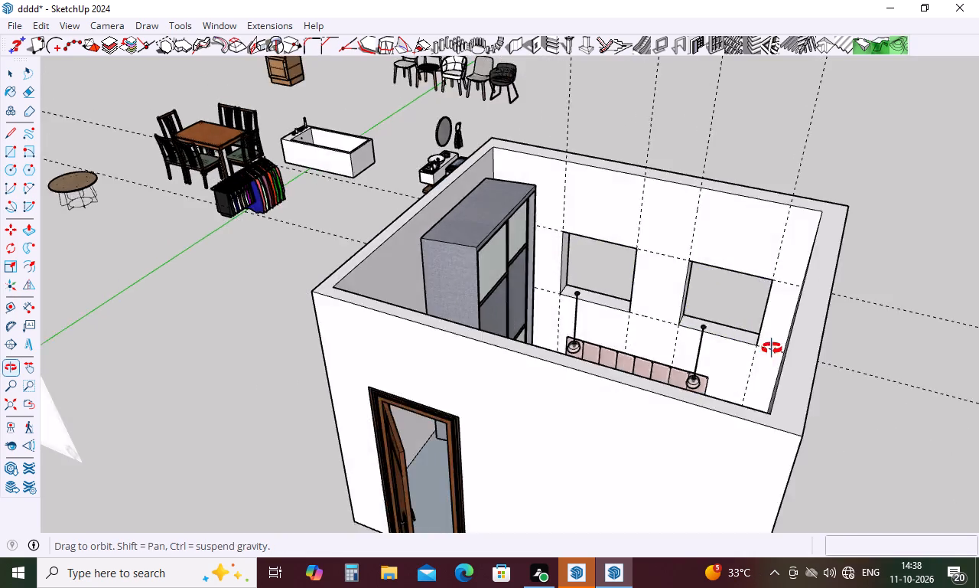
middle_drag(772, 348, 801, 387)
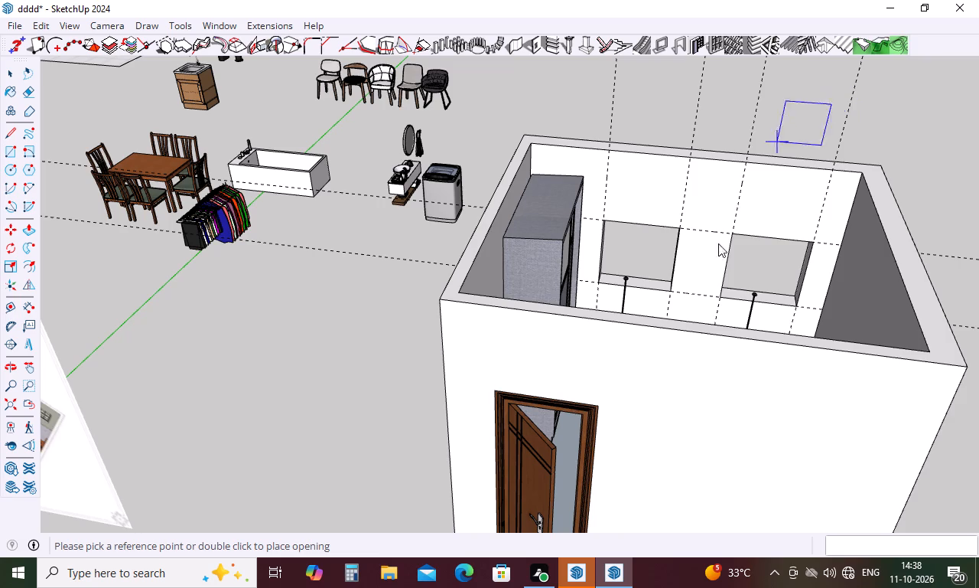
key(space)
key(r)
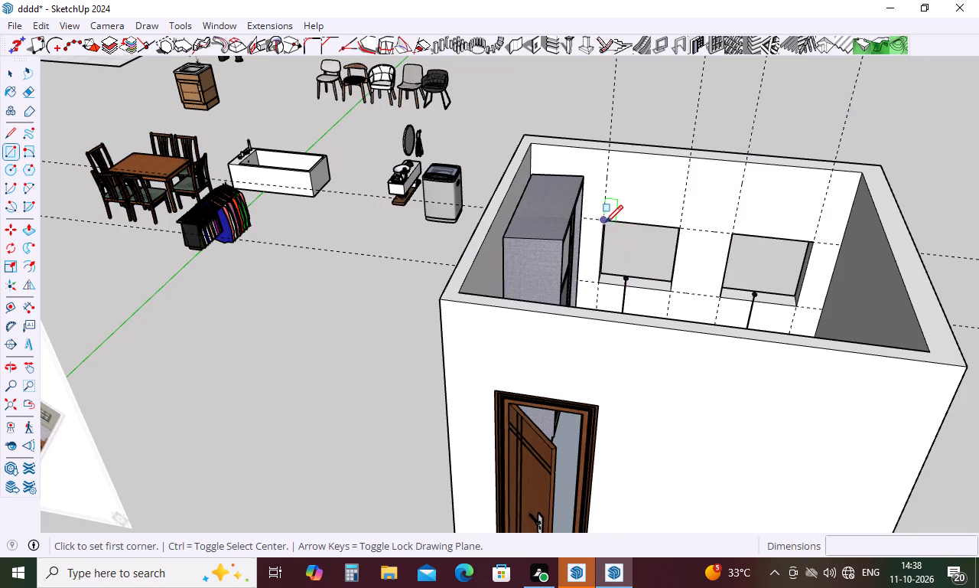
click(605, 223)
click(669, 293)
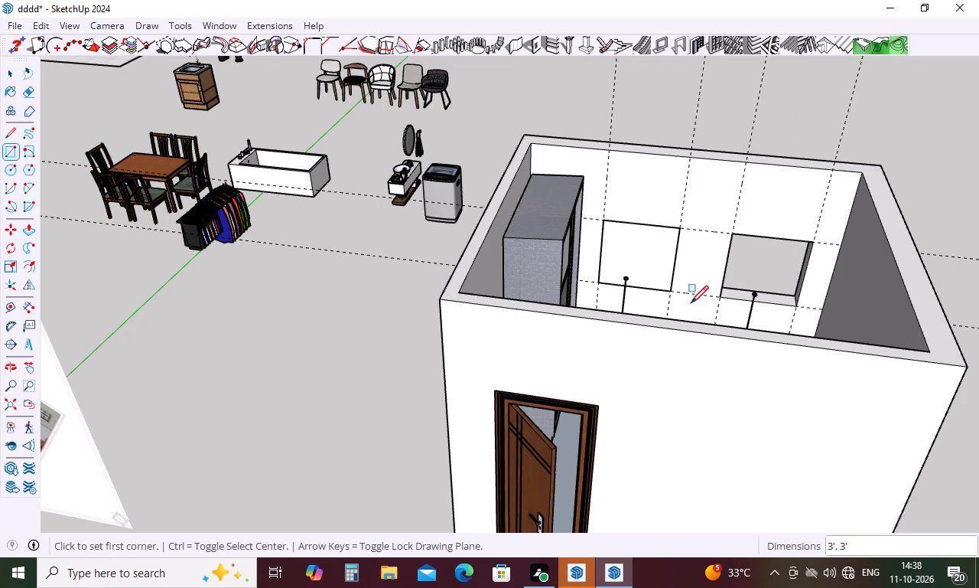
key(space)
key(r)
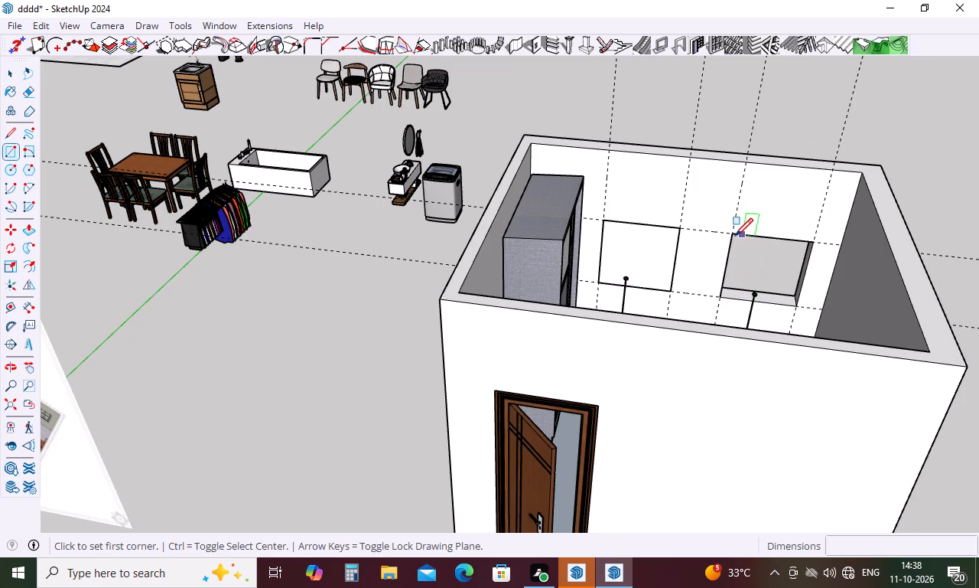
click(733, 236)
click(797, 309)
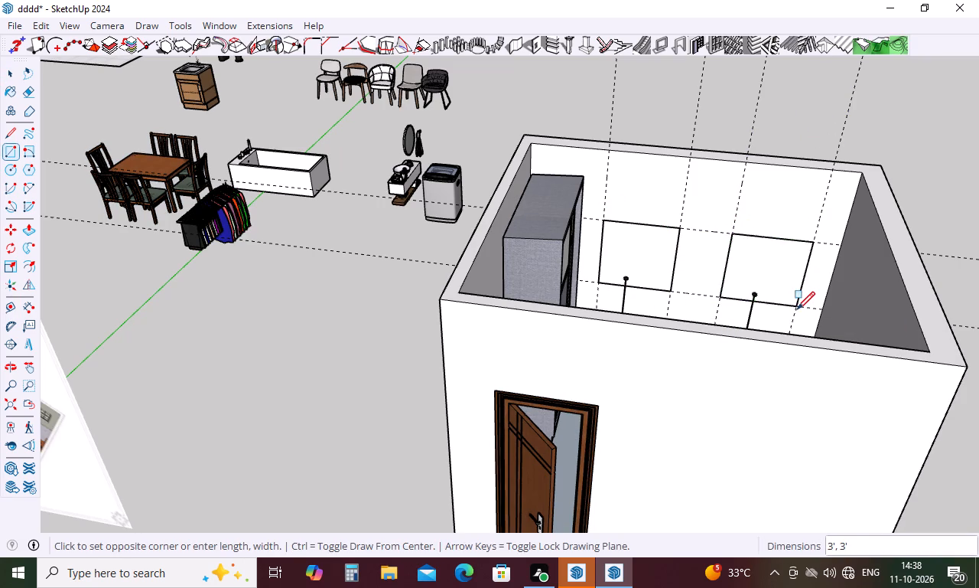
key(space)
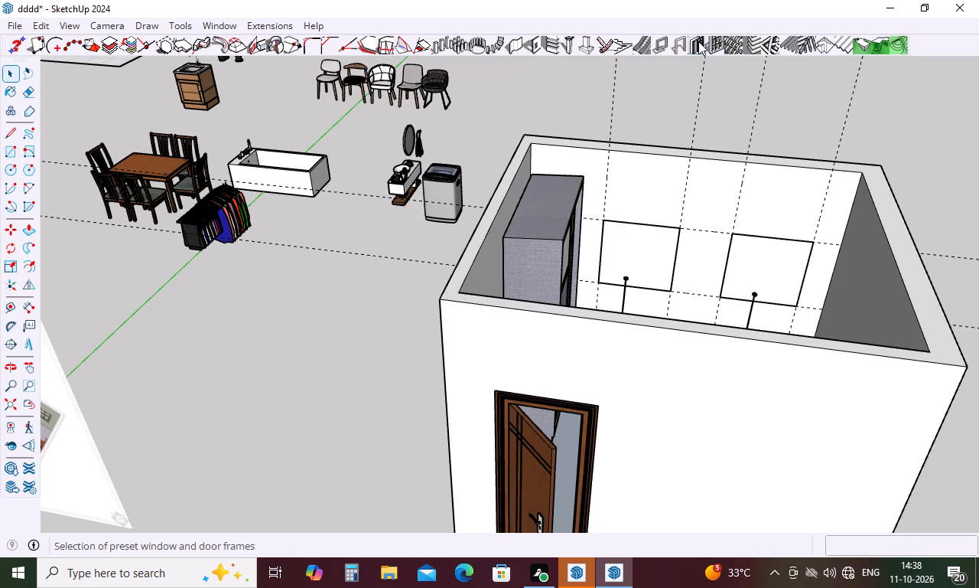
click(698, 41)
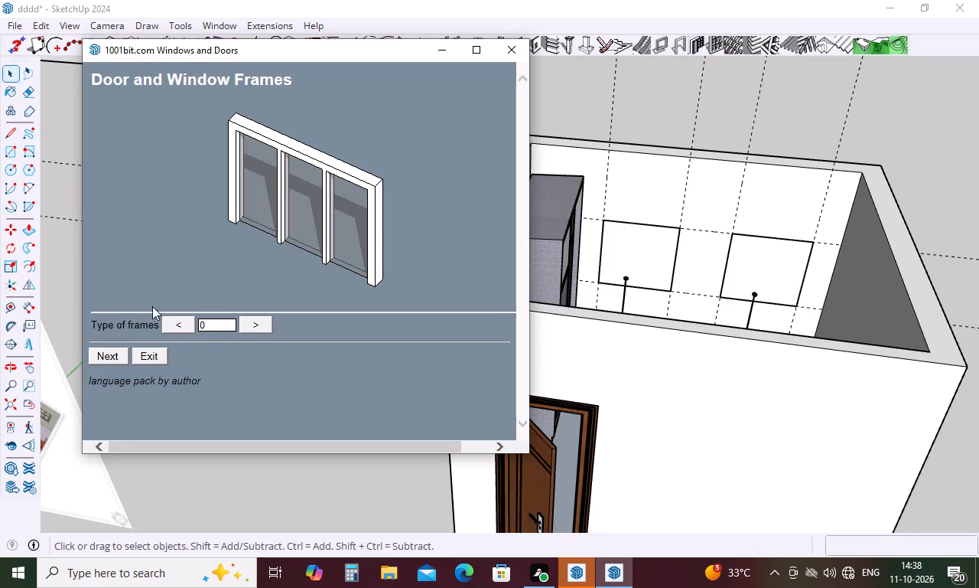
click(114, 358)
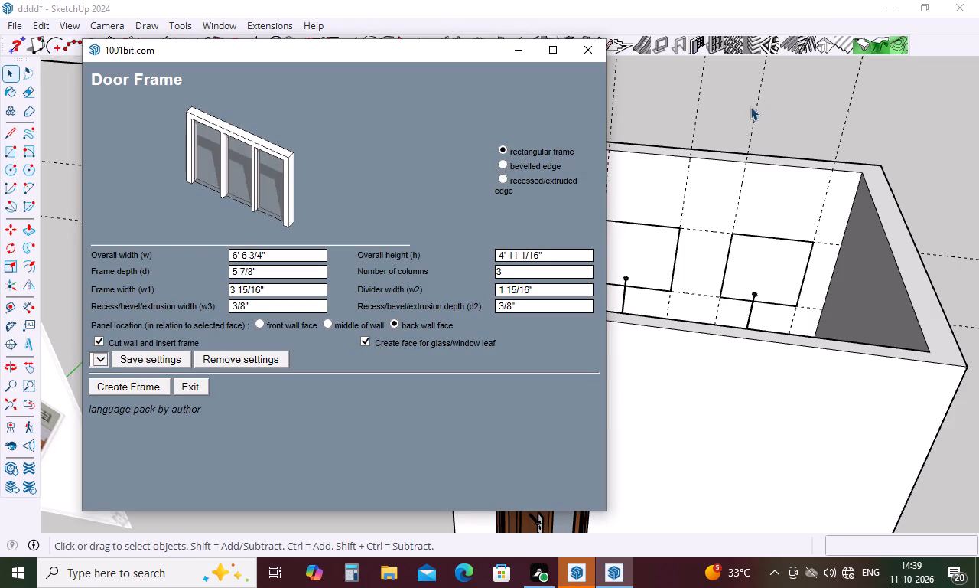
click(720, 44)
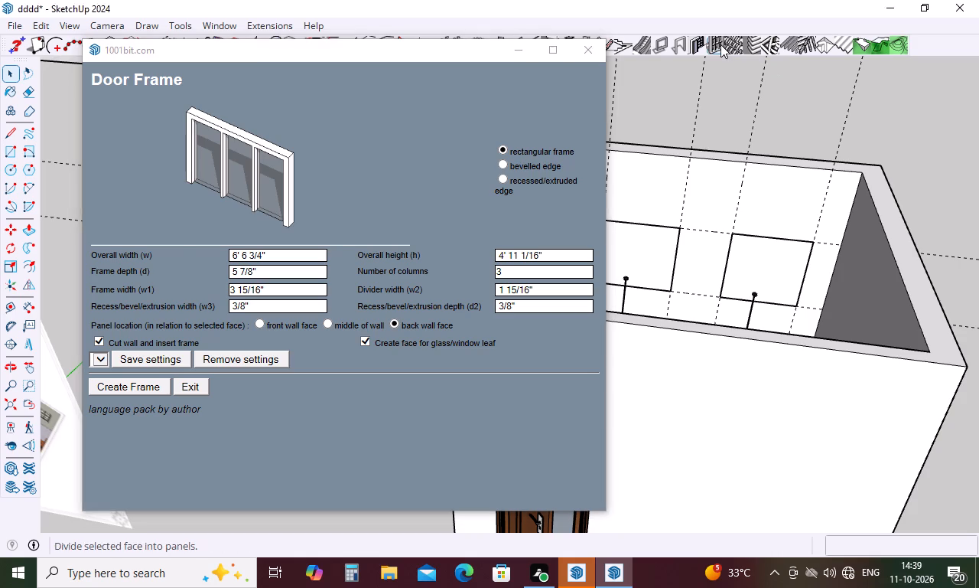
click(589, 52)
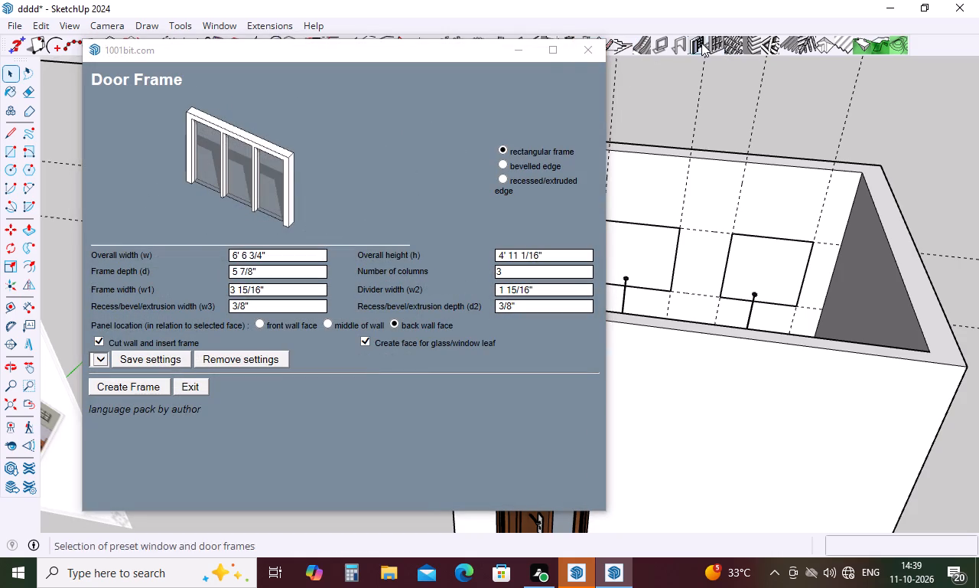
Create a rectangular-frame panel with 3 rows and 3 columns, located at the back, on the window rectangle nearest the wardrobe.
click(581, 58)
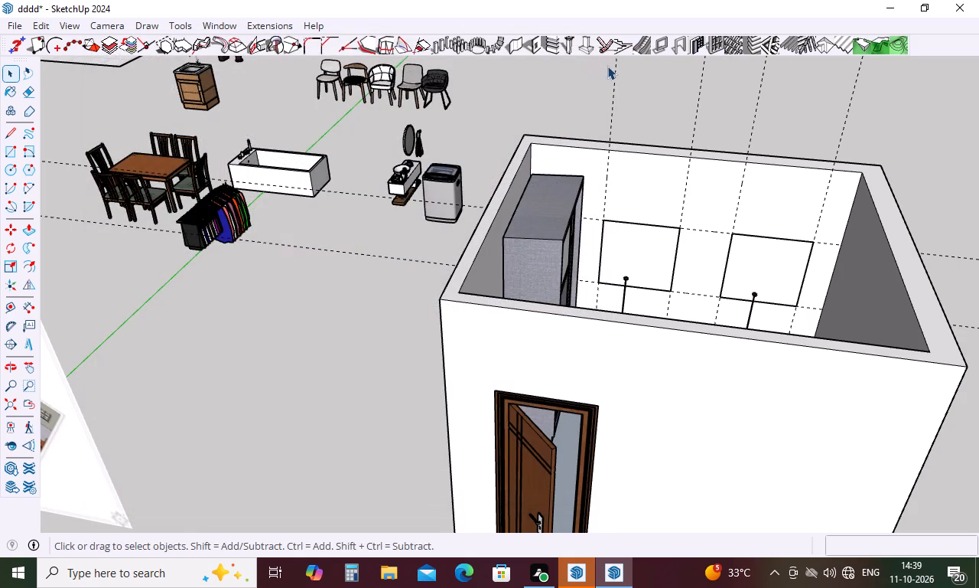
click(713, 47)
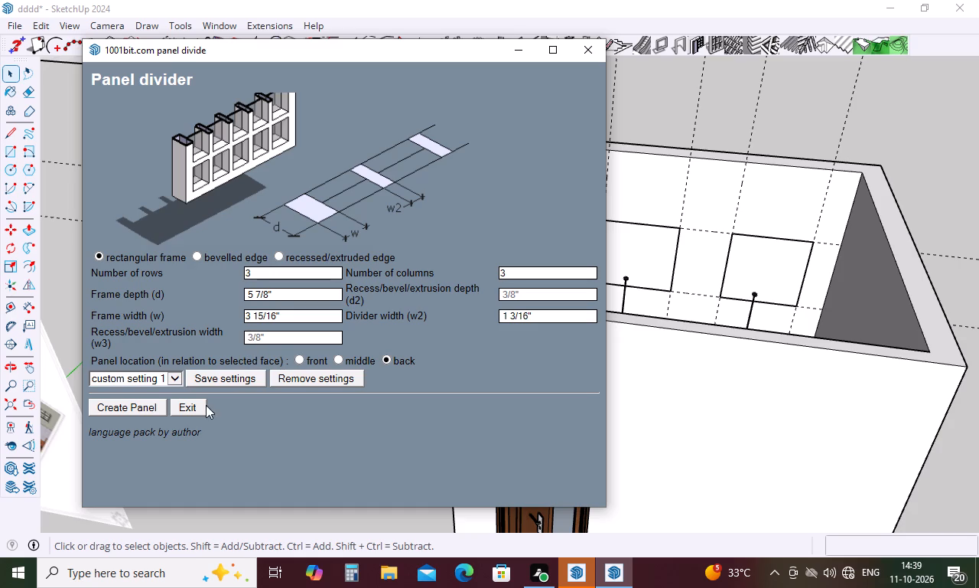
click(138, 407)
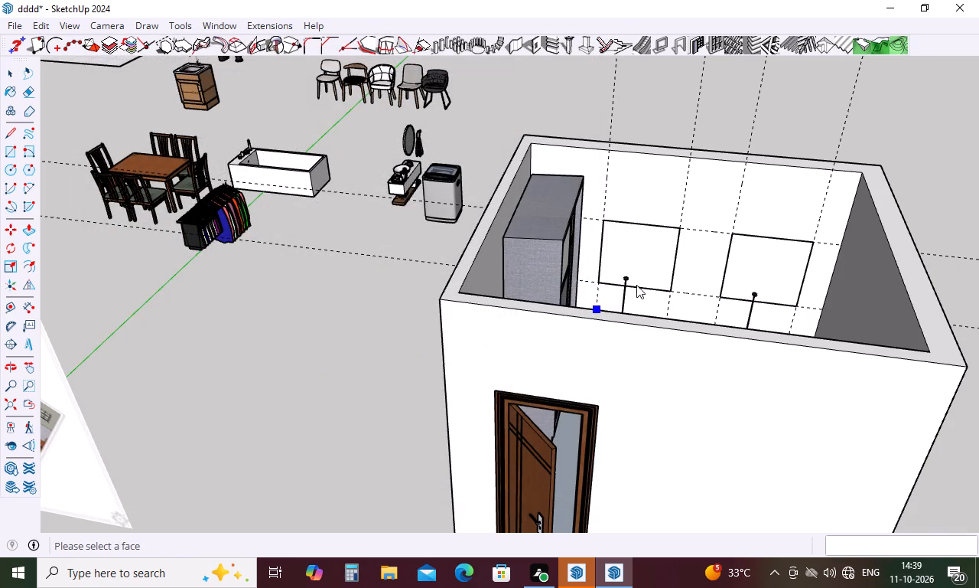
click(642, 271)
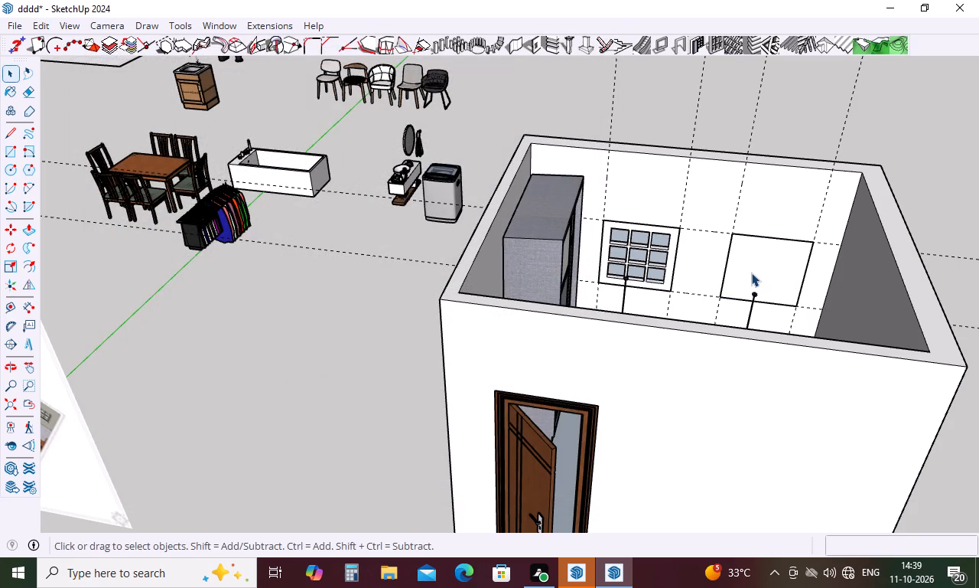
Examine the gridded window panel from outside the headboard wall.
middle_drag(696, 288, 722, 205)
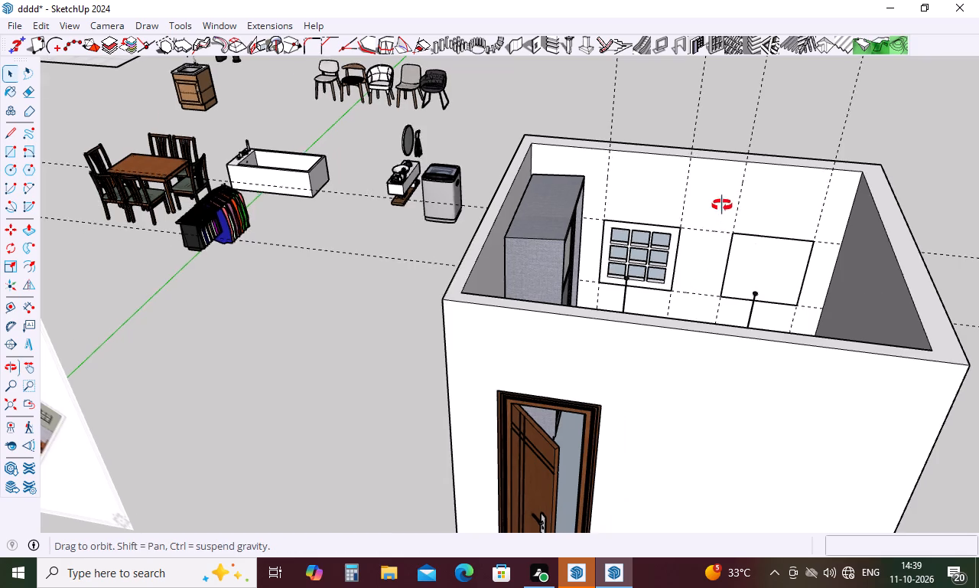
middle_drag(722, 205, 684, 283)
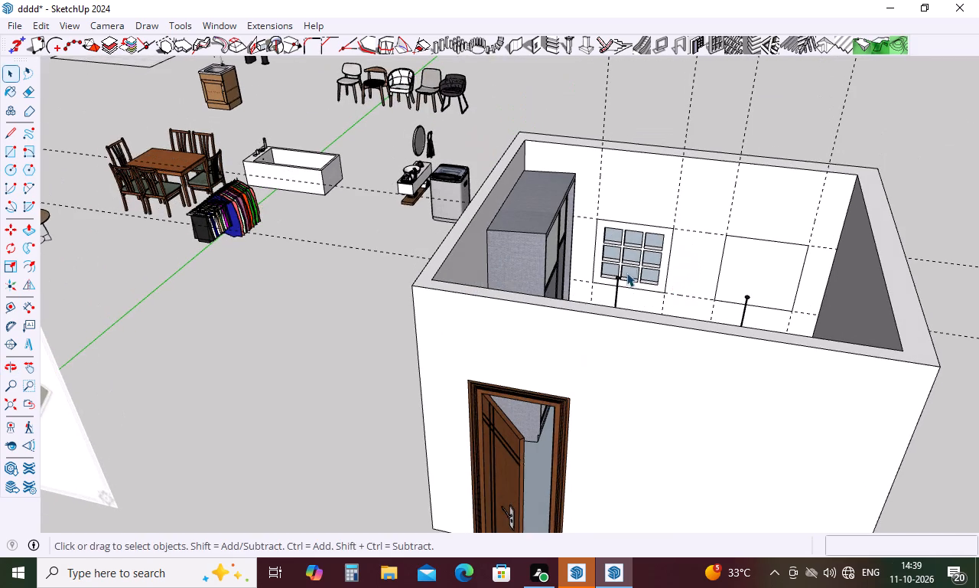
middle_drag(626, 273, 95, 318)
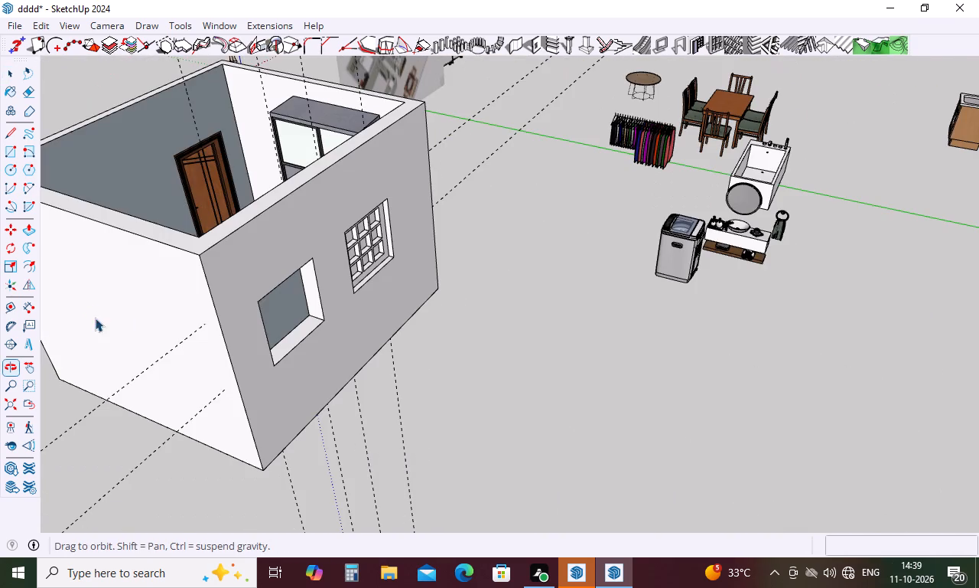
scroll(360, 259, up, 16)
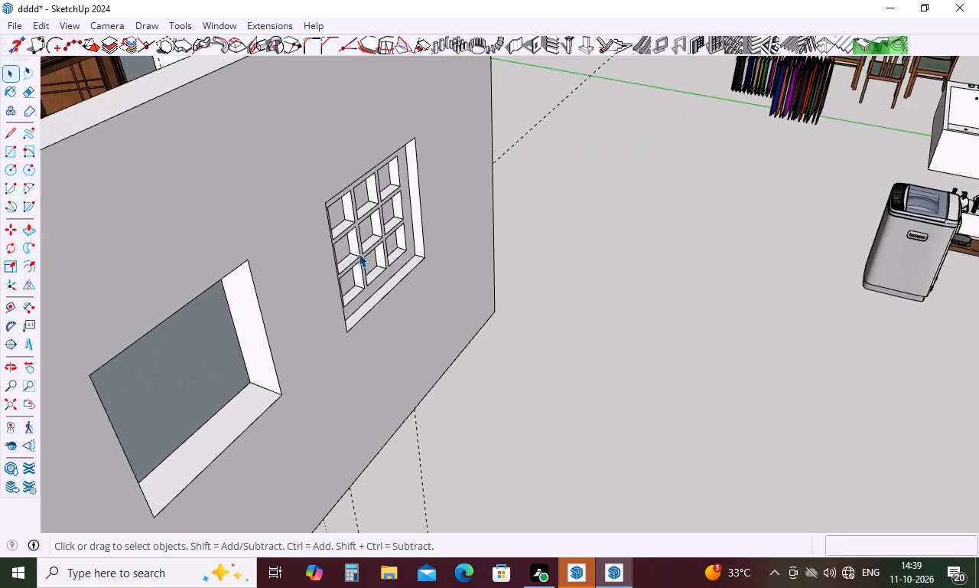
scroll(359, 253, up, 7)
scroll(356, 250, down, 19)
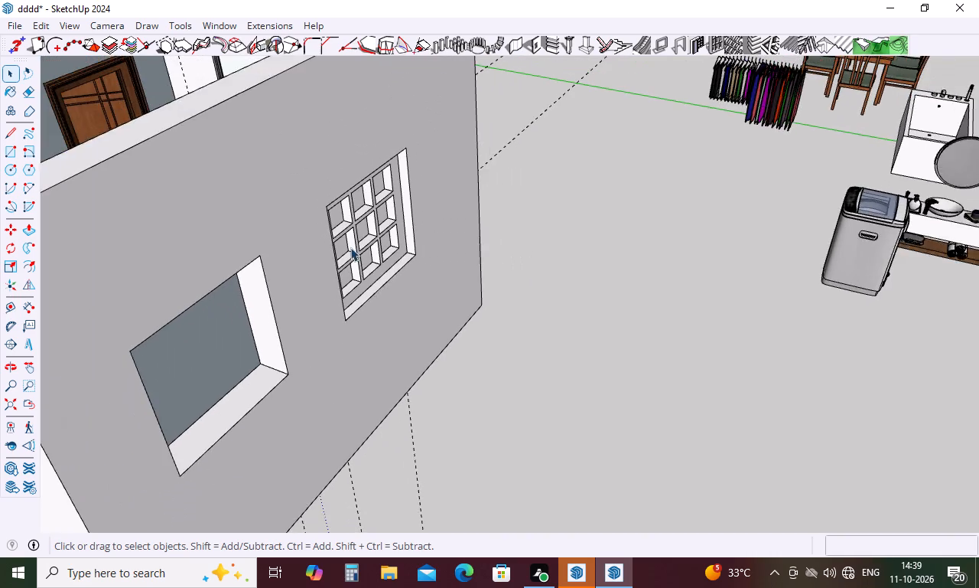
scroll(350, 247, down, 6)
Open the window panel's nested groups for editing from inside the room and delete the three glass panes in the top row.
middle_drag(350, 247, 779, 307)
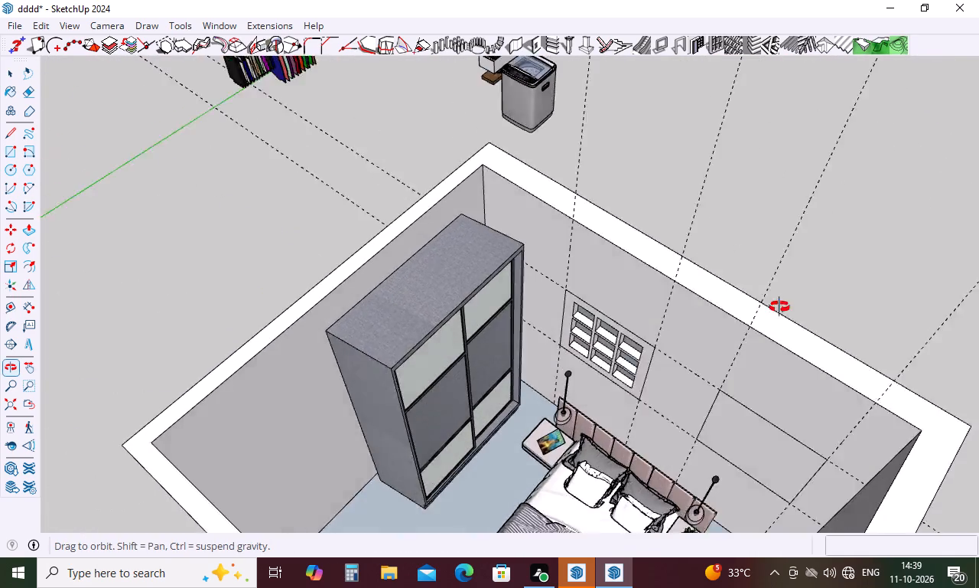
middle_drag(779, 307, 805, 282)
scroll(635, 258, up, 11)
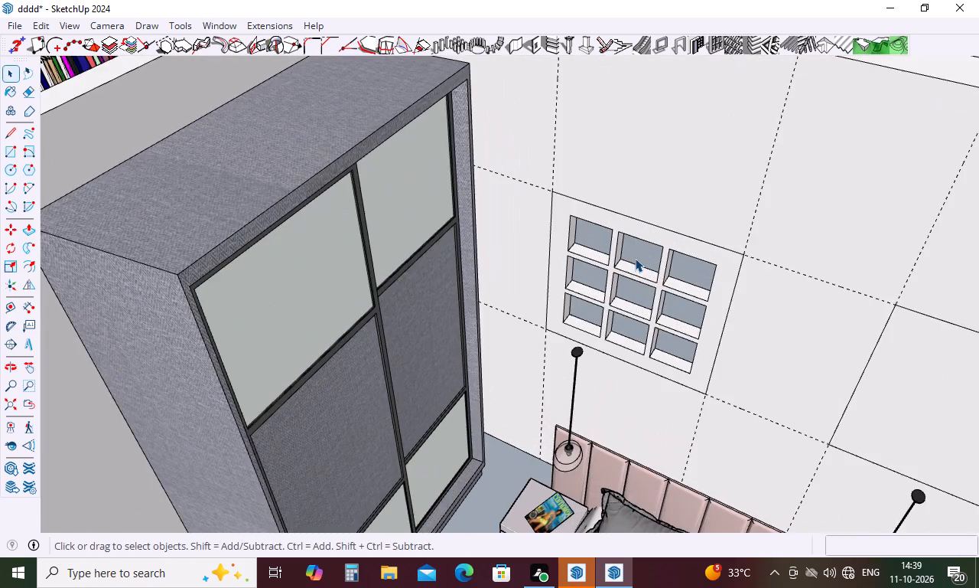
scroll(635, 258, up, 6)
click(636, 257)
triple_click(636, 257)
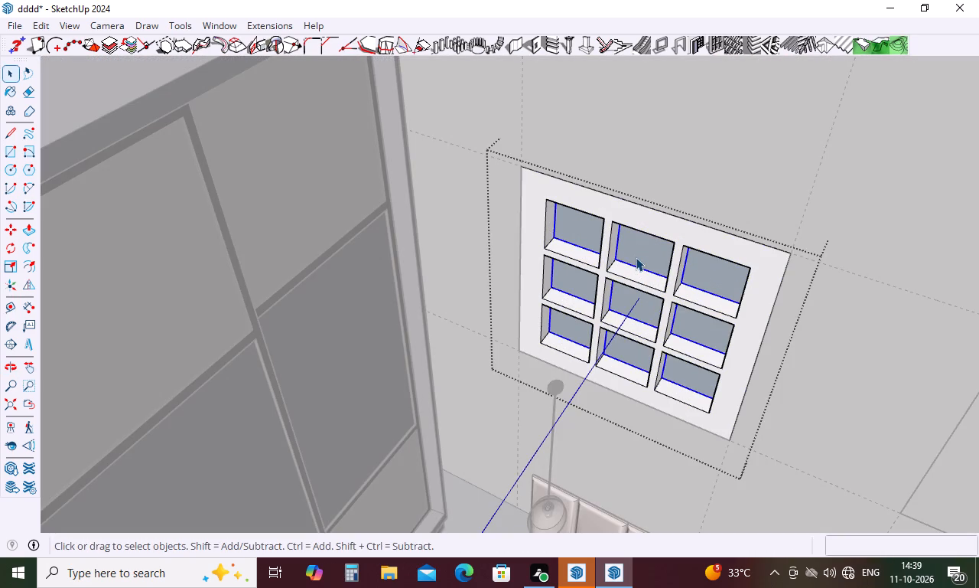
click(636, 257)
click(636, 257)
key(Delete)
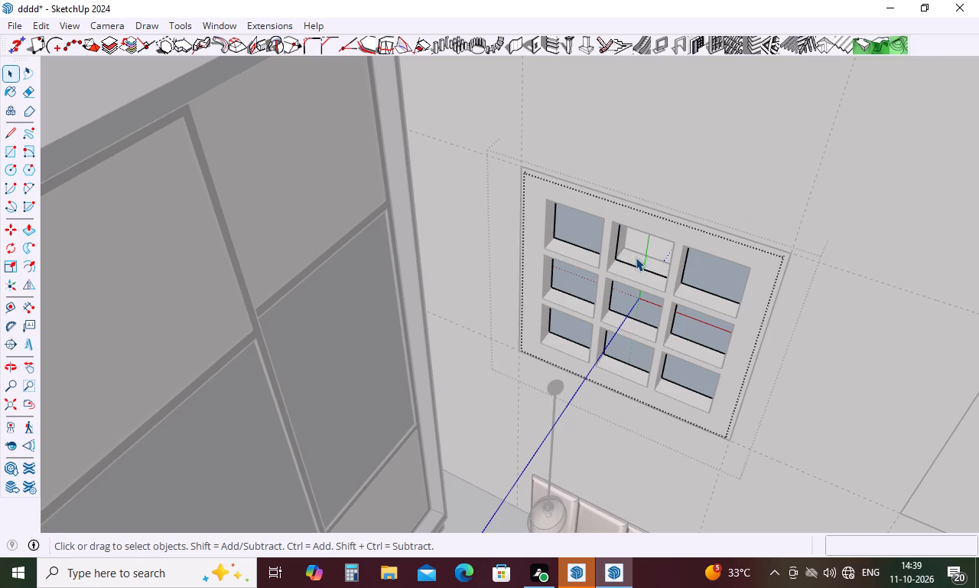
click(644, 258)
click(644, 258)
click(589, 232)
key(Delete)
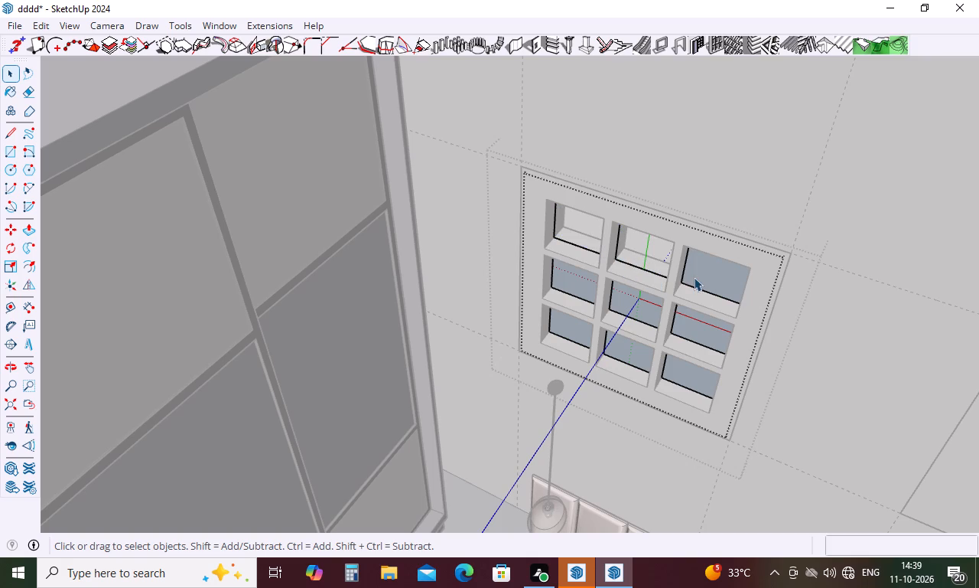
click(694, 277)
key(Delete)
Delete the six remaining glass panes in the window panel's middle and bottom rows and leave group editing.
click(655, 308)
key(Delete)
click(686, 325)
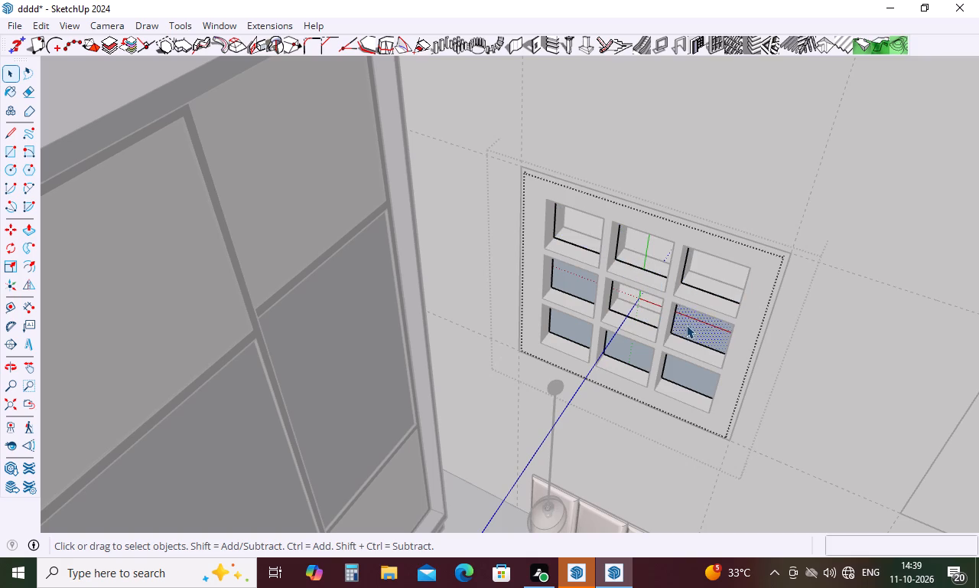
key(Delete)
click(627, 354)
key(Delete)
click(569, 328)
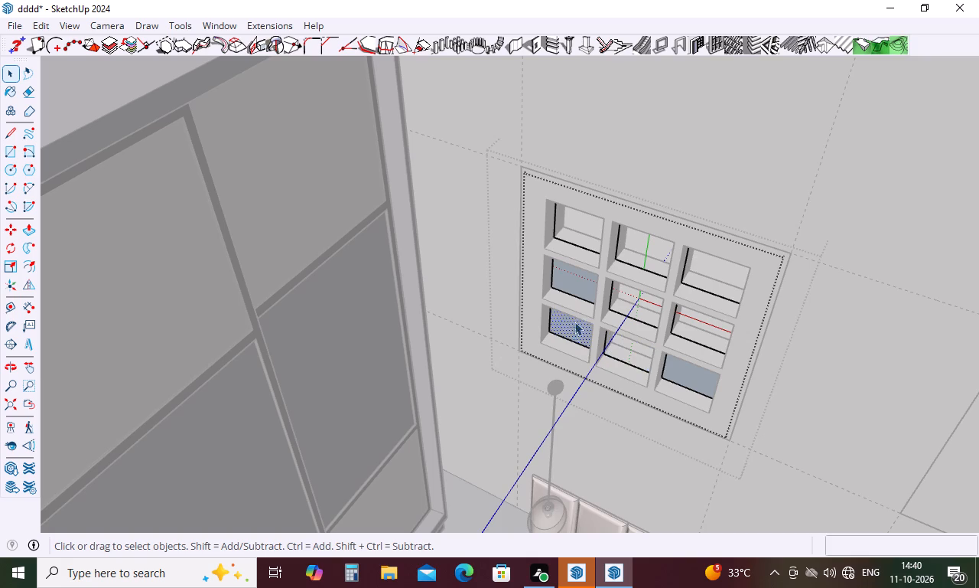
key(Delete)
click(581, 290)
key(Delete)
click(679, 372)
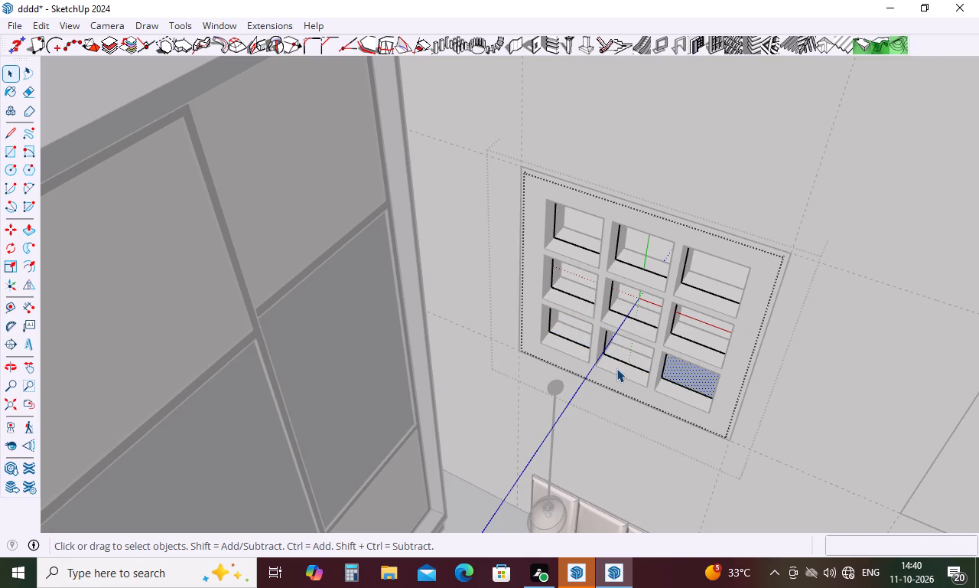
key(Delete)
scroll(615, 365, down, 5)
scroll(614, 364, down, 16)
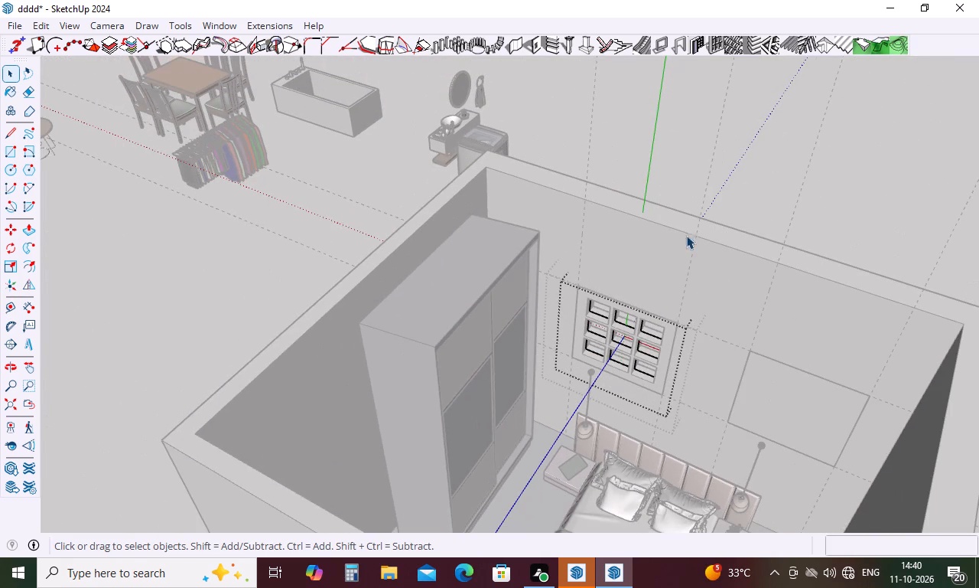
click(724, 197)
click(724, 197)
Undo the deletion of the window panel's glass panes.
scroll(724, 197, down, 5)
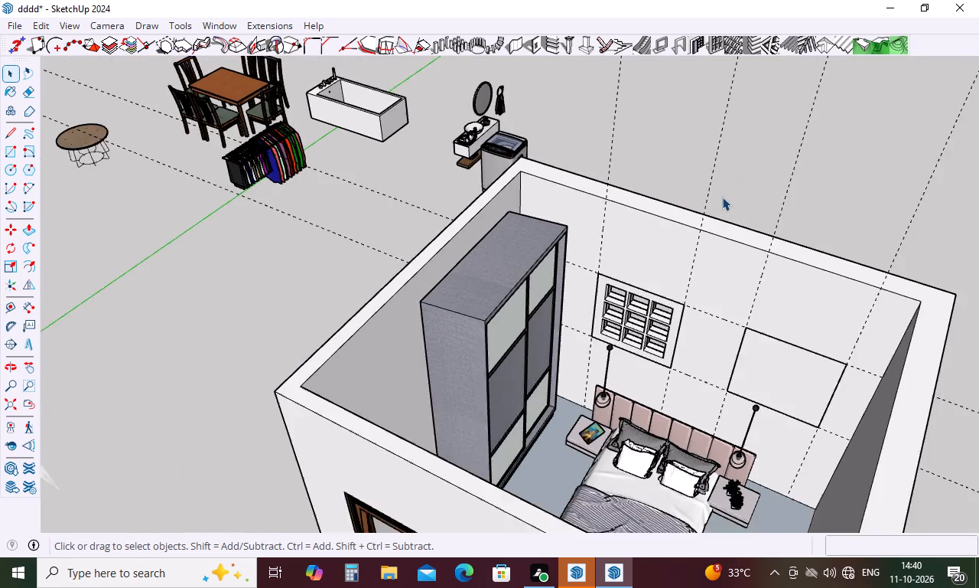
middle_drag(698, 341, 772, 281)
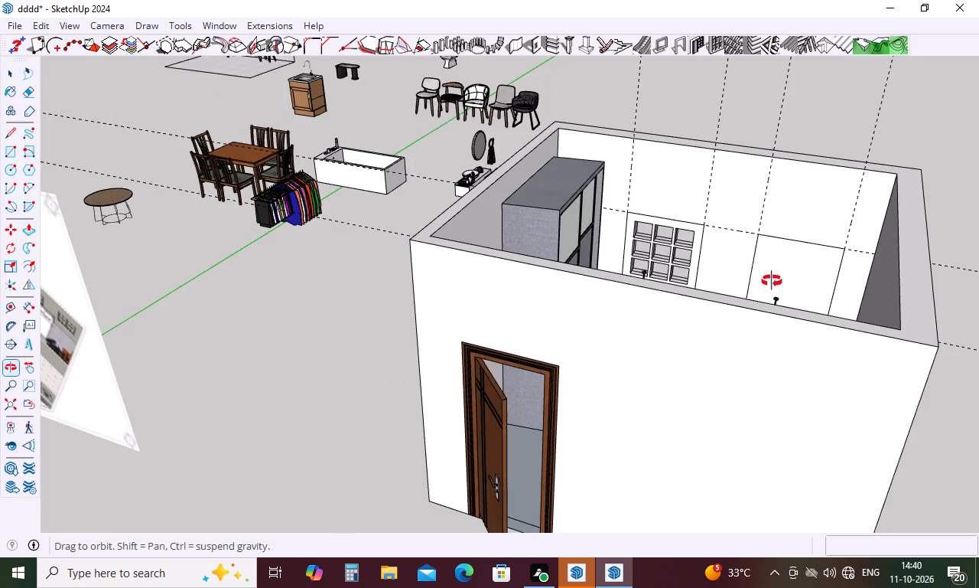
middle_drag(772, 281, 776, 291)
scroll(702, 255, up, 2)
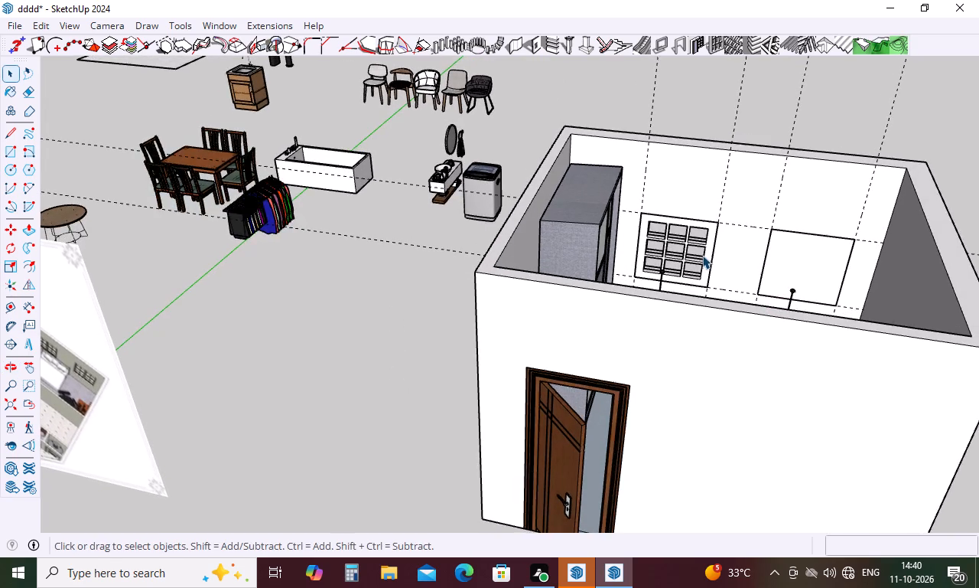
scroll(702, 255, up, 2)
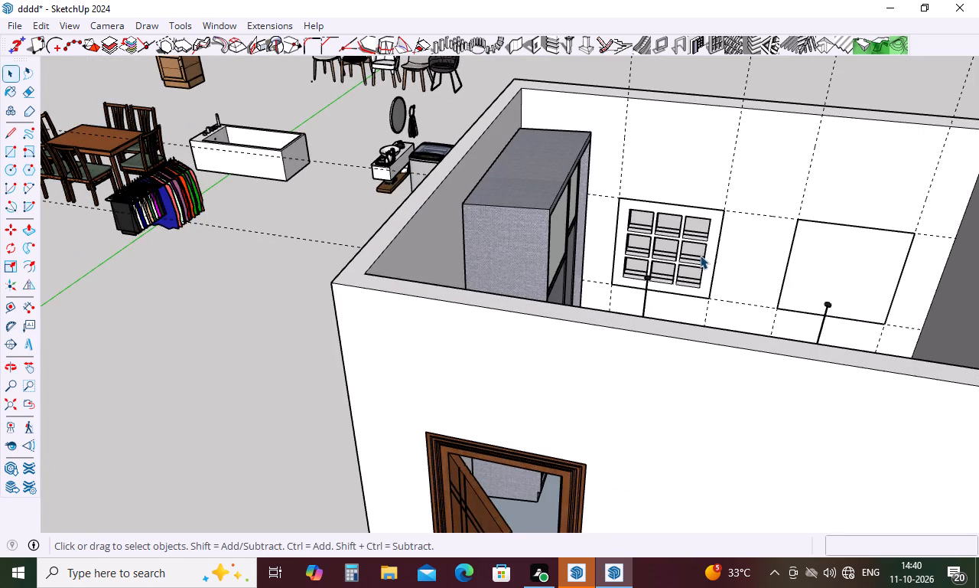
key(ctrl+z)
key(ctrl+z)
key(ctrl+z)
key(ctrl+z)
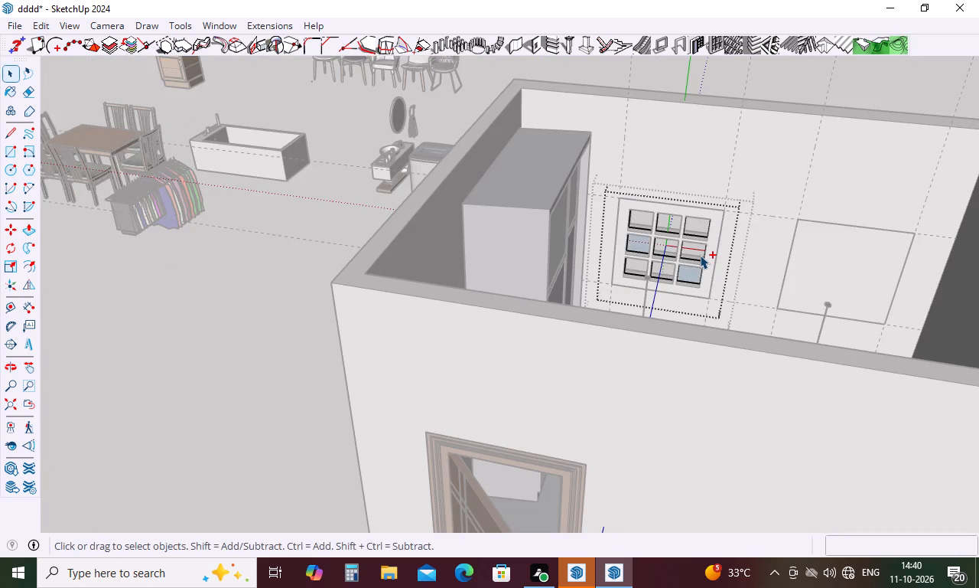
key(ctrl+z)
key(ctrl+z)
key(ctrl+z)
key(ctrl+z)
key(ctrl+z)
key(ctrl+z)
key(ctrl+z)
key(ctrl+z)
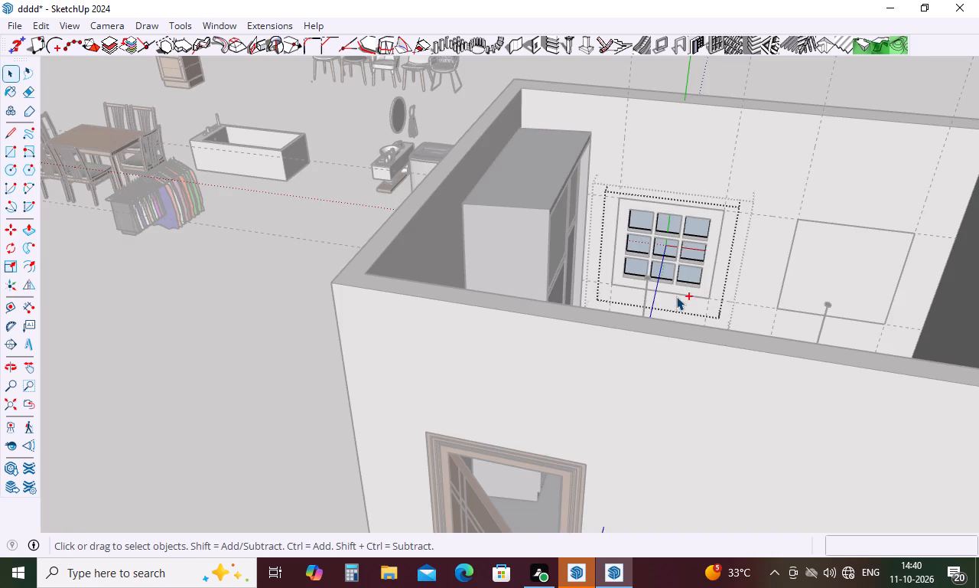
Undo the window panel, the two window rectangles and both 3' by 3' openings in the headboard wall.
key(ctrl+z)
key(ctrl+z)
key(ctrl+z)
key(ctrl+z)
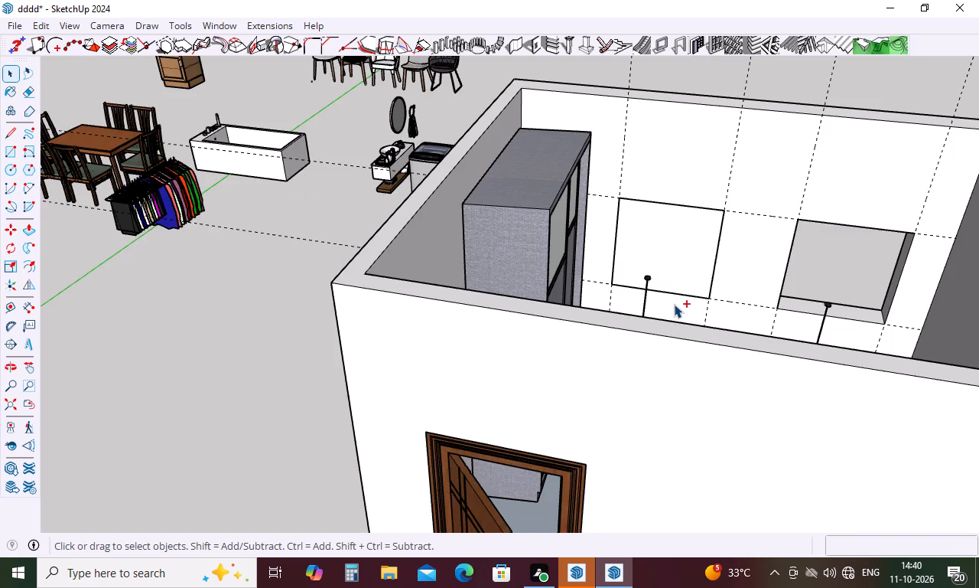
key(ctrl+z)
key(ctrl+z)
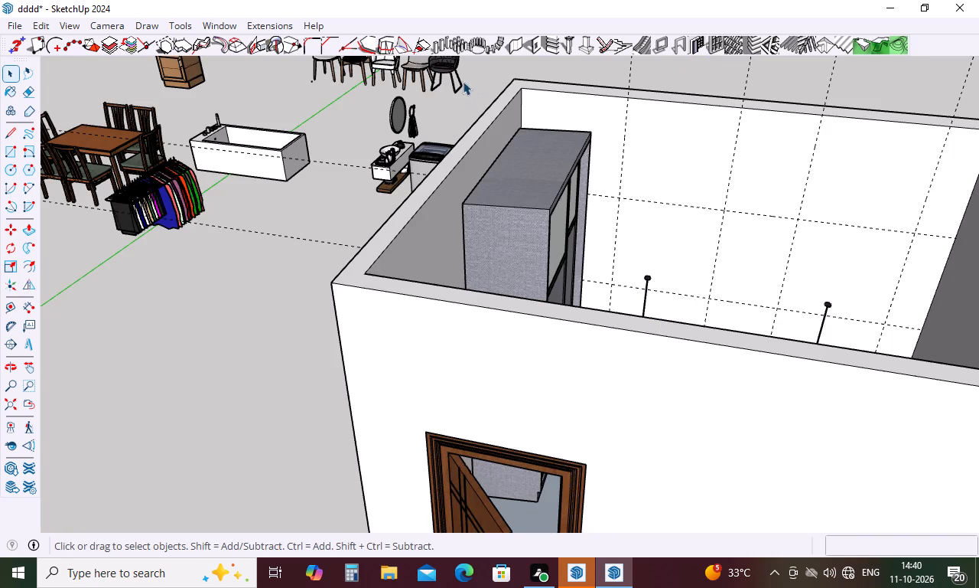
Cut a wall opening 3.5' wide and 3.8' high in the headboard wall, starting at the lower guide intersection nearest the wardrobe.
click(532, 44)
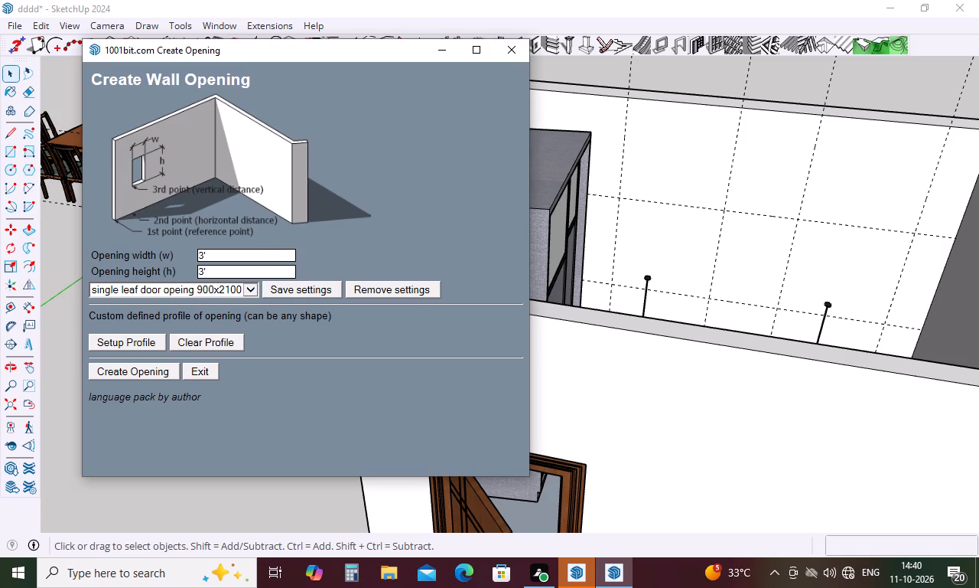
click(211, 276)
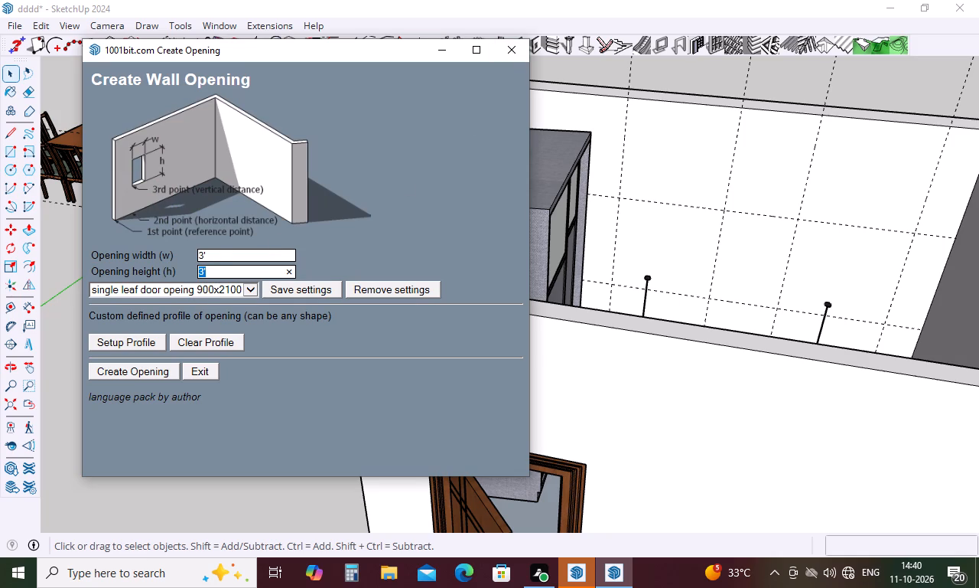
click(217, 254)
key(BackSpace)
key(3)
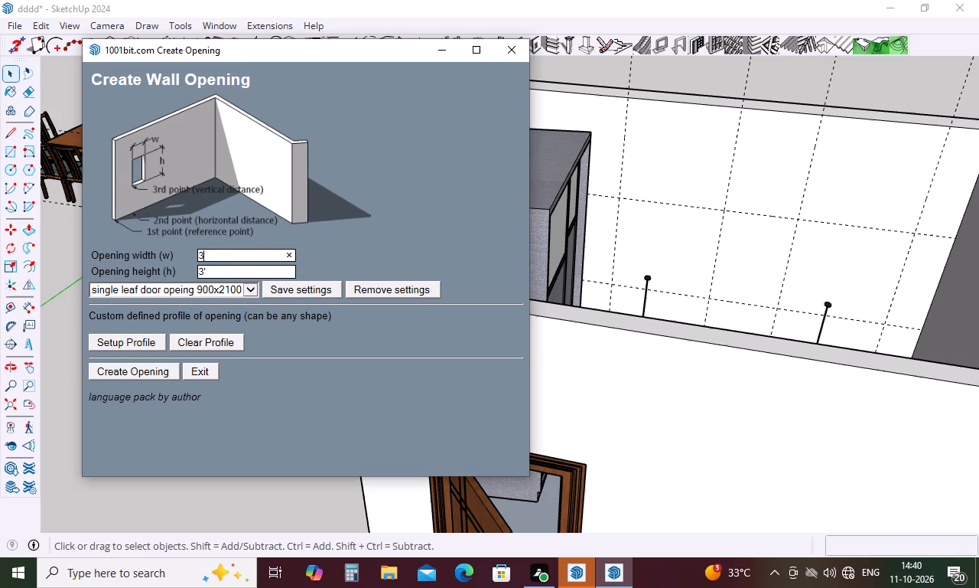
key(period)
text(5')
click(213, 275)
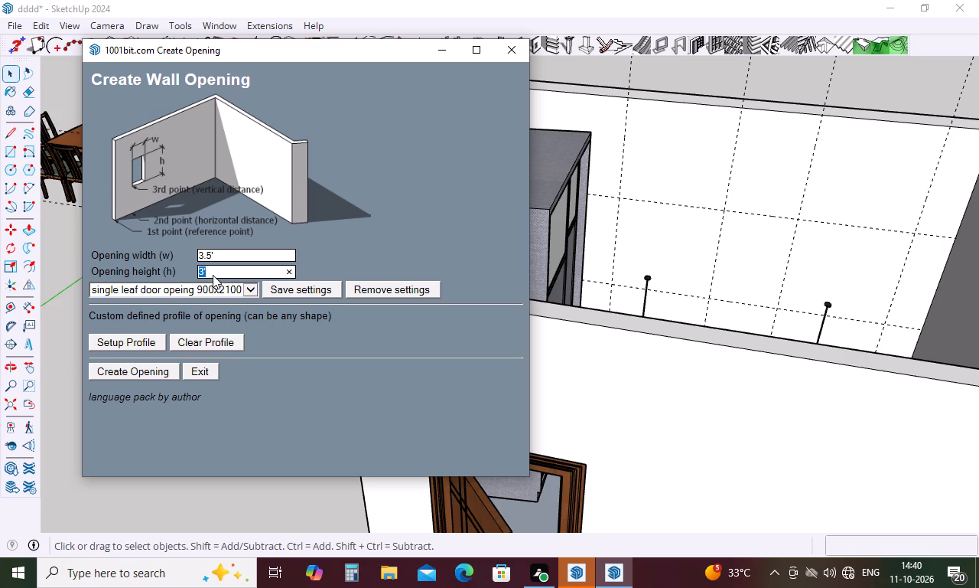
key(BackSpace)
text(3.)
text(8')
click(161, 373)
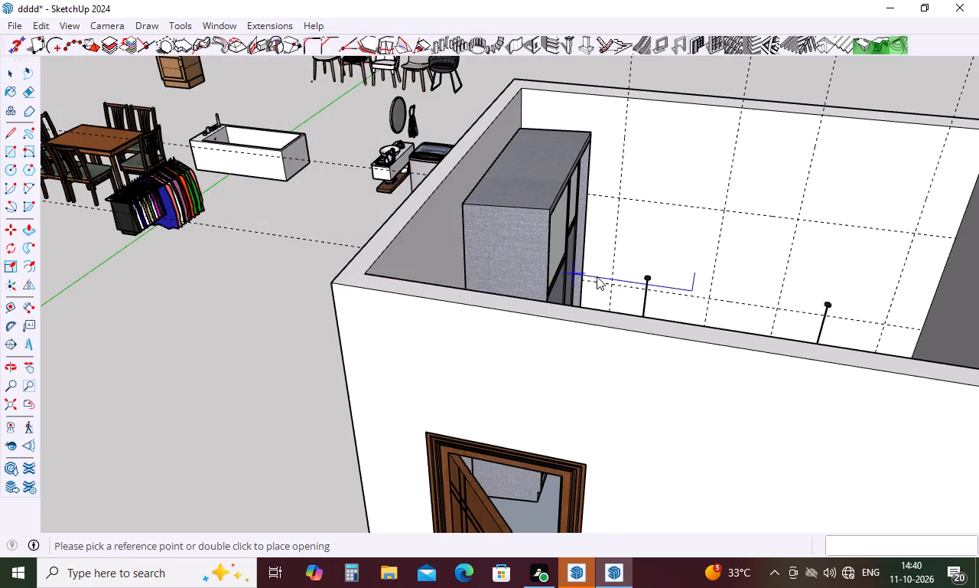
double_click(616, 286)
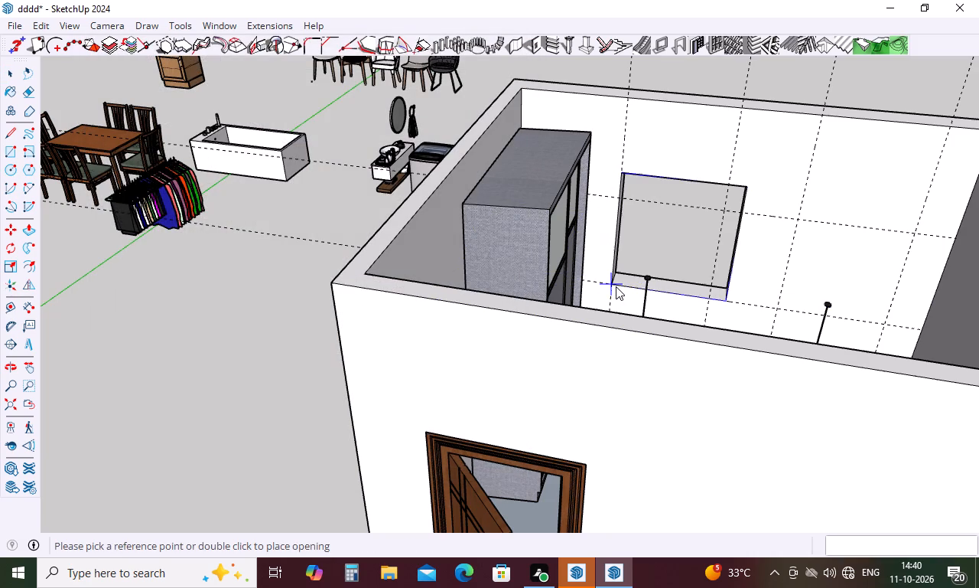
Cut the second 3.5' by 3.8' opening in the headboard wall, starting at the lower guide intersection farther from the wardrobe.
double_click(777, 313)
key(space)
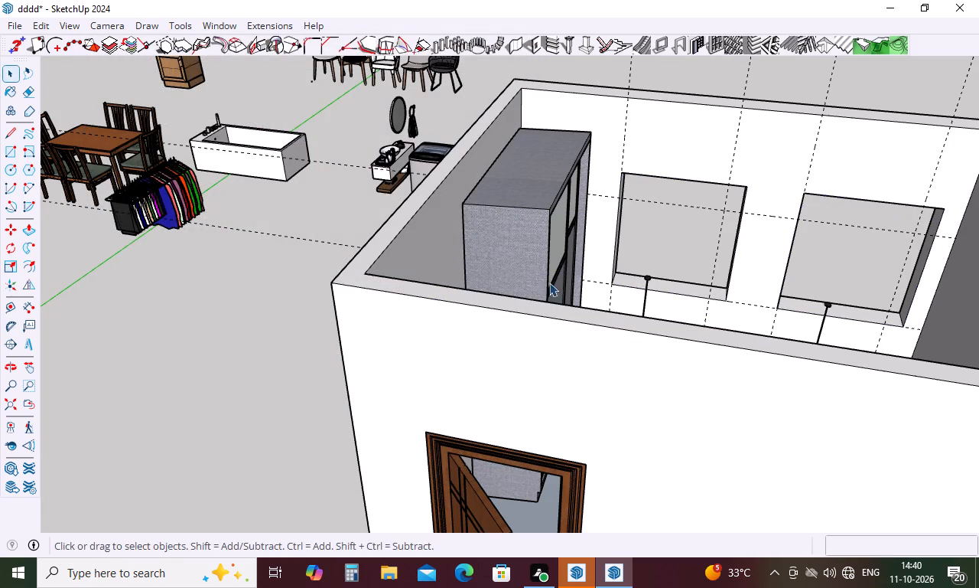
Draw a rectangle across each of the two window openings in the headboard wall, corner to corner.
key(r)
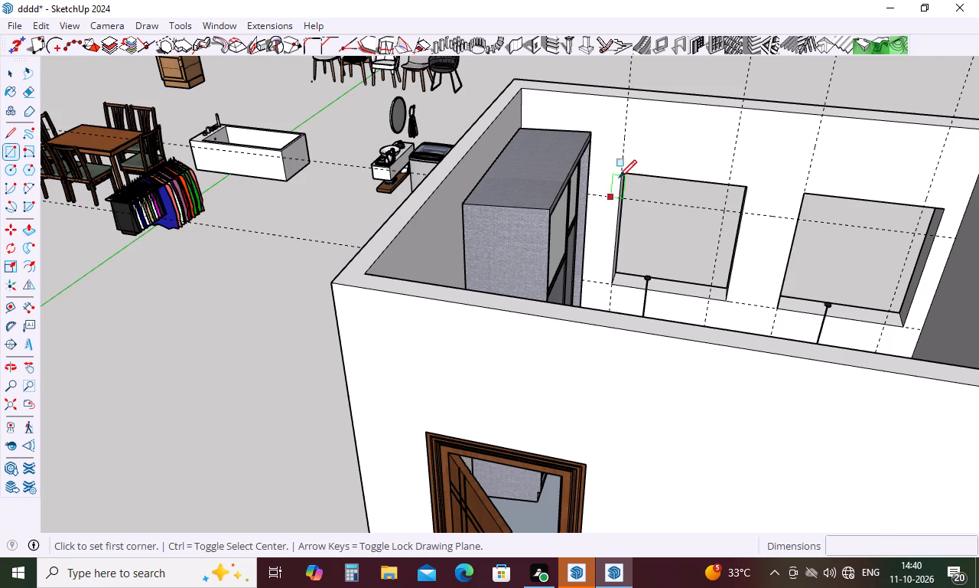
click(622, 172)
click(722, 303)
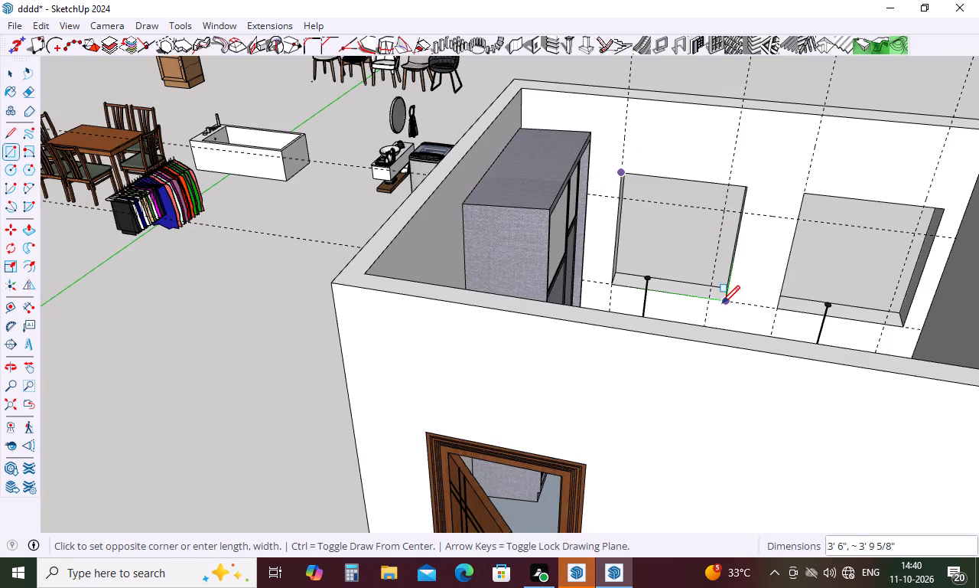
click(802, 198)
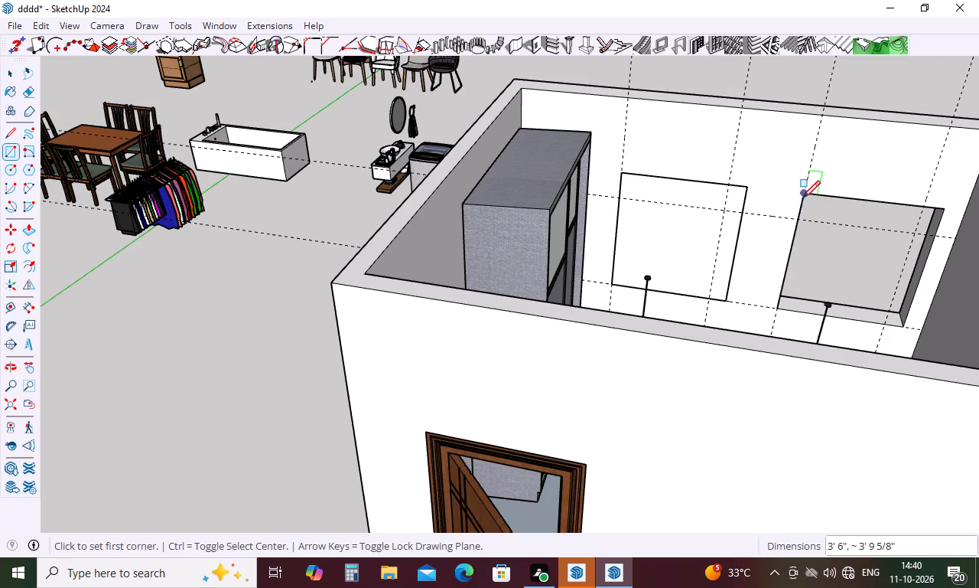
click(906, 328)
key(space)
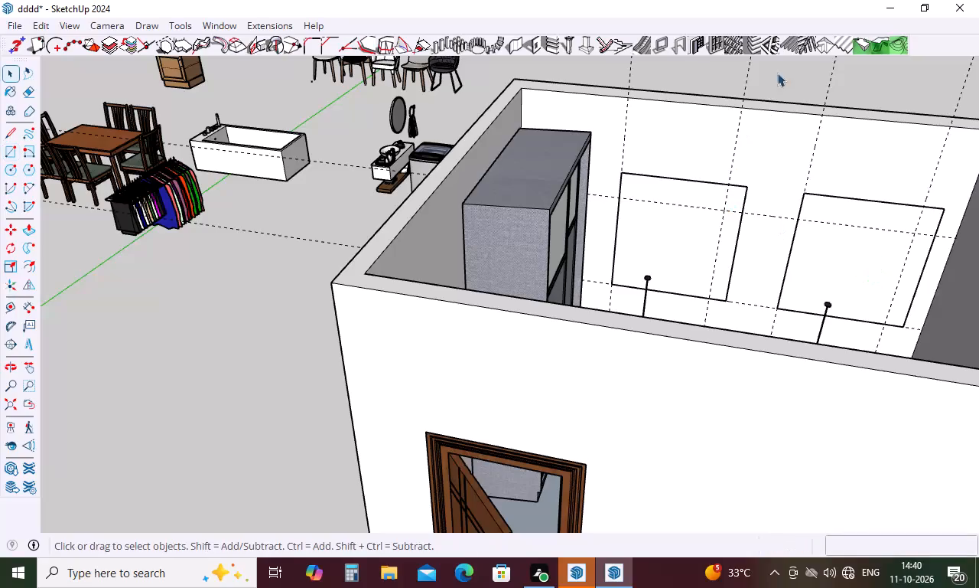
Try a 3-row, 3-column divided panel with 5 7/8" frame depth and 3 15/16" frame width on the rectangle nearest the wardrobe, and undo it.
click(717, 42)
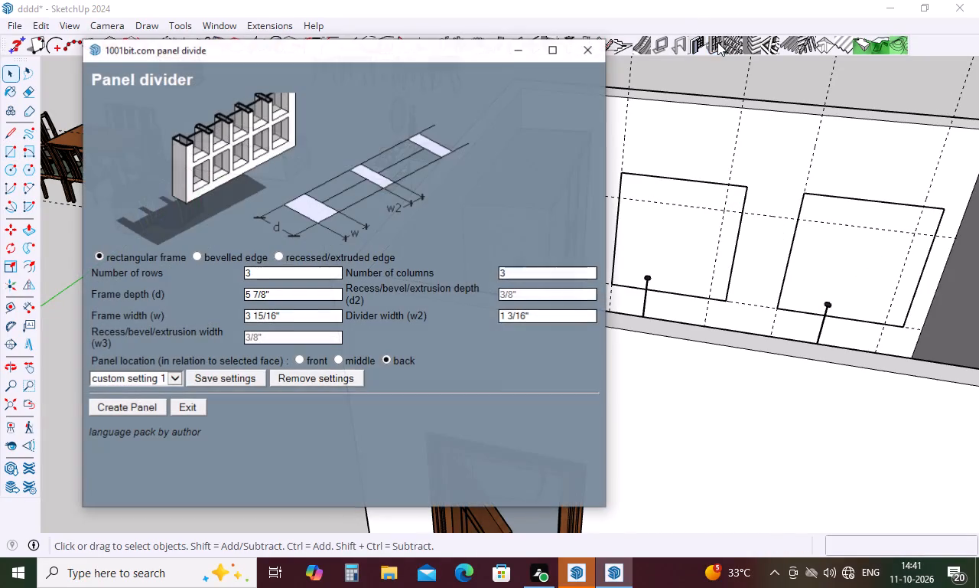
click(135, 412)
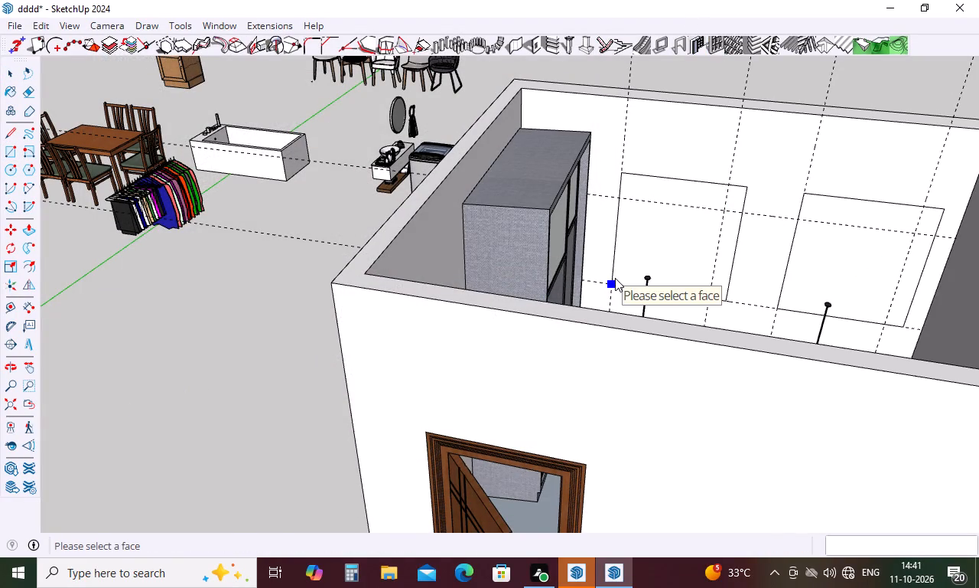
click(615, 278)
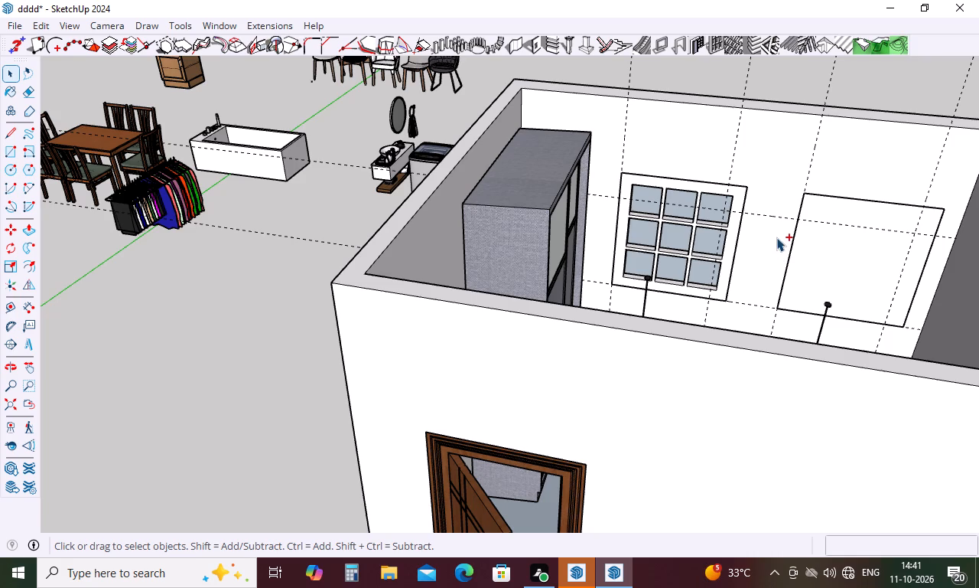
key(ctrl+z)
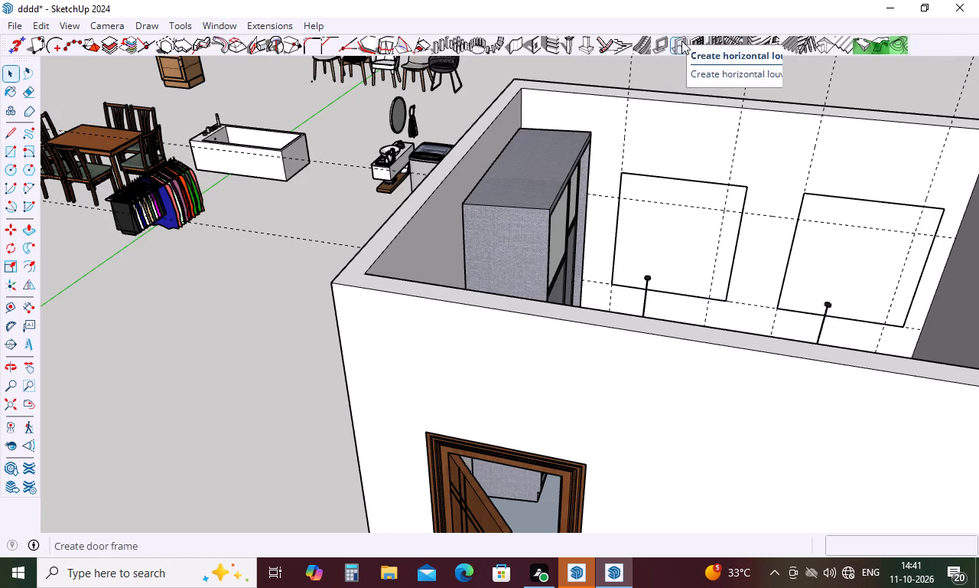
Create a 3-row, 3-column divided panel with frame width 2" and frame depth 3" on the window rectangle nearest the wardrobe.
click(716, 44)
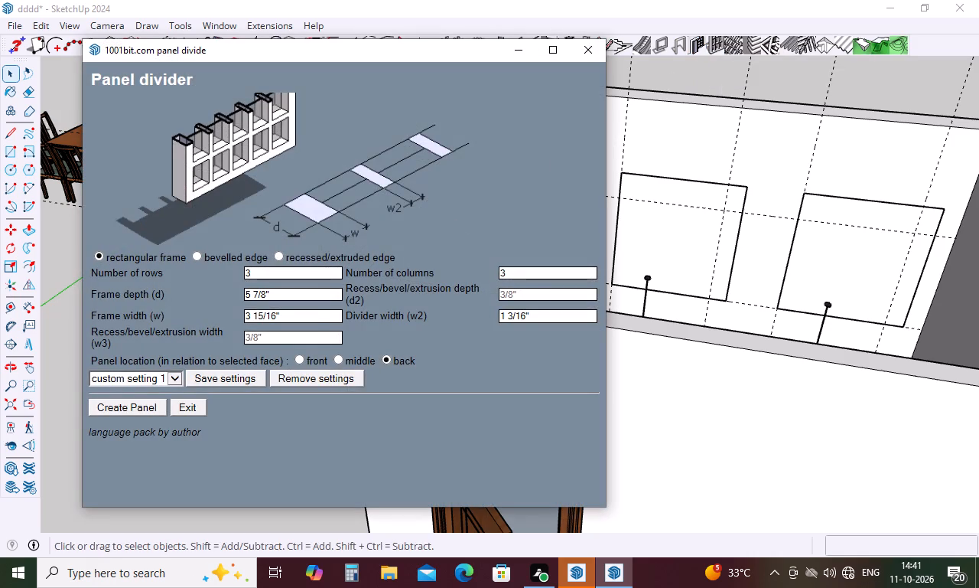
click(288, 318)
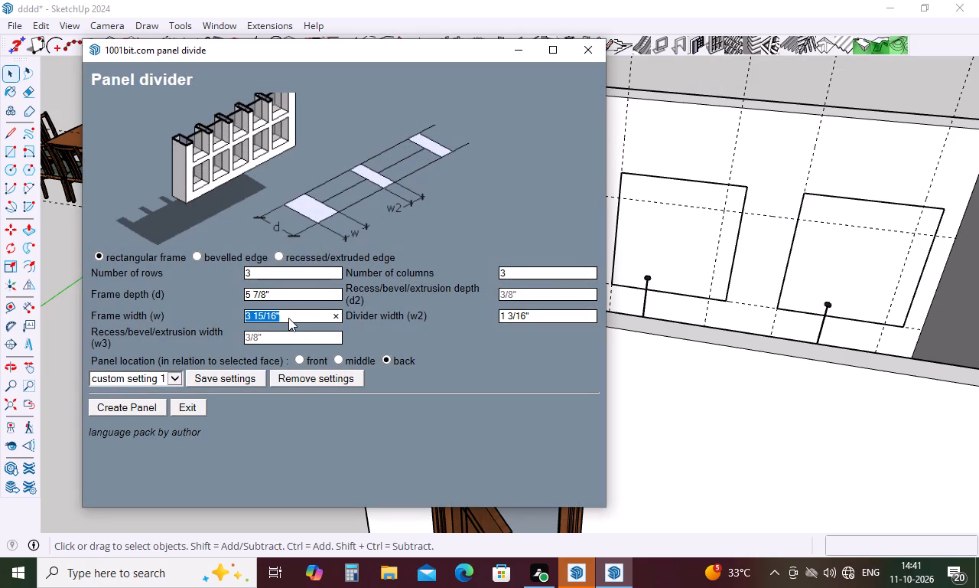
key(BackSpace)
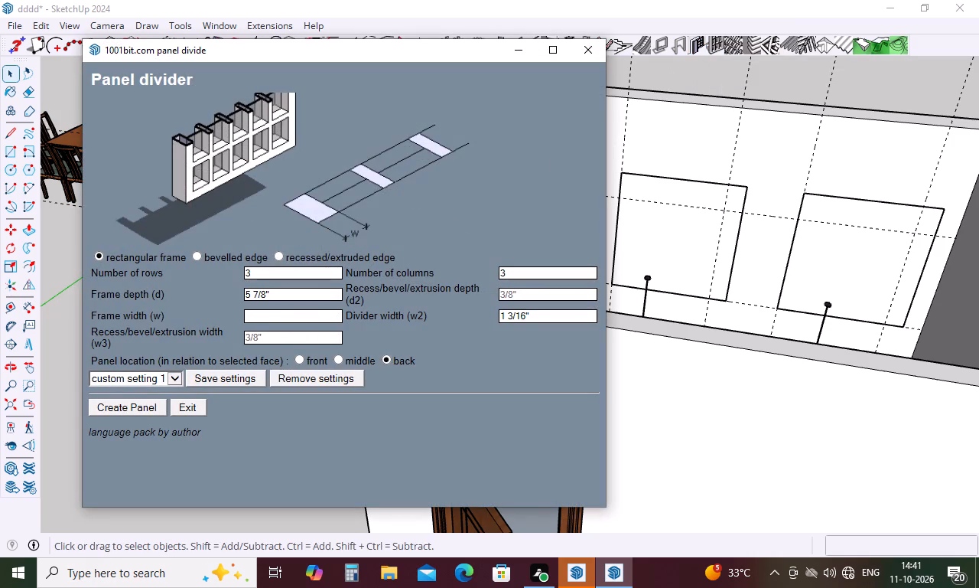
key(2)
click(287, 295)
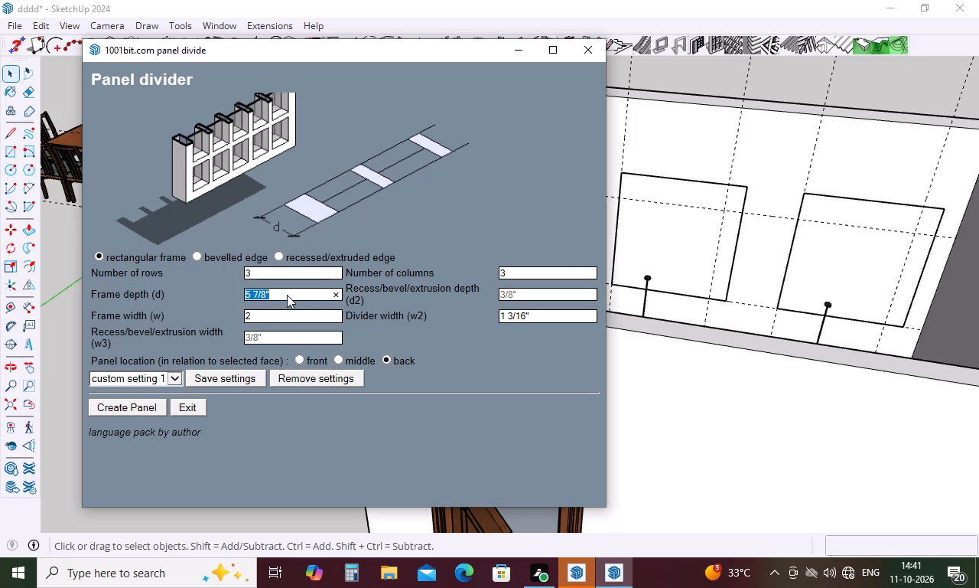
key(BackSpace)
key(3)
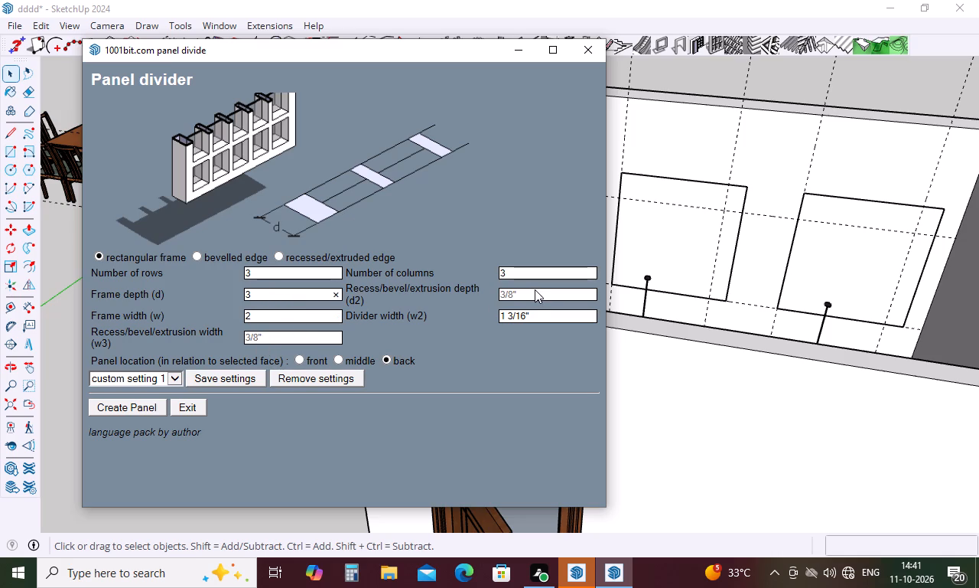
click(143, 411)
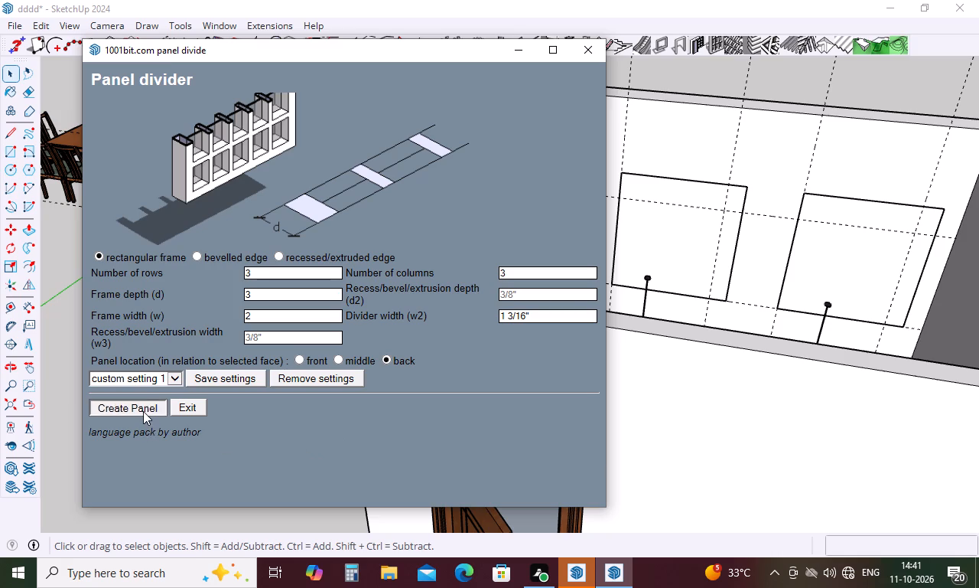
click(633, 269)
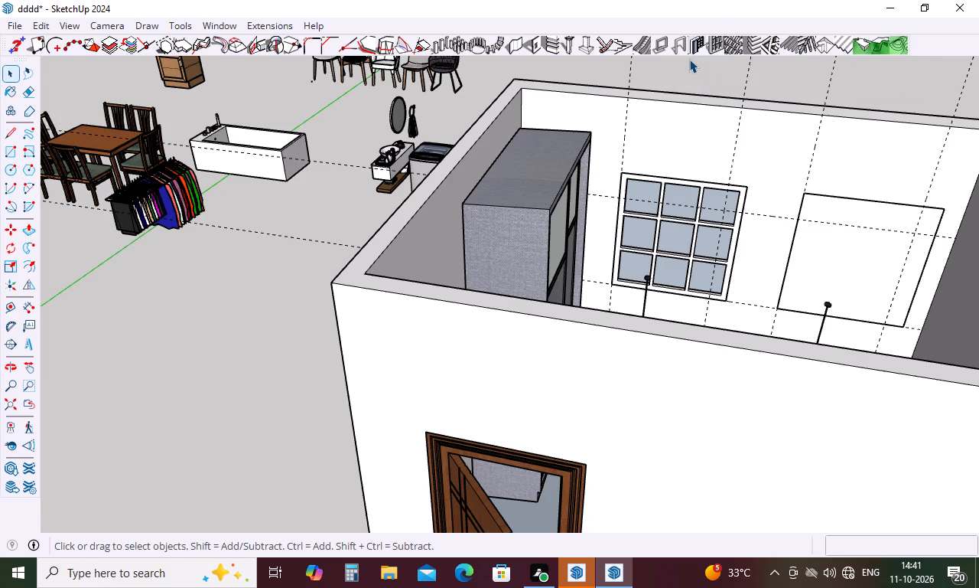
Create a divided panel with the same settings on the second window rectangle, farther from the wardrobe.
click(714, 43)
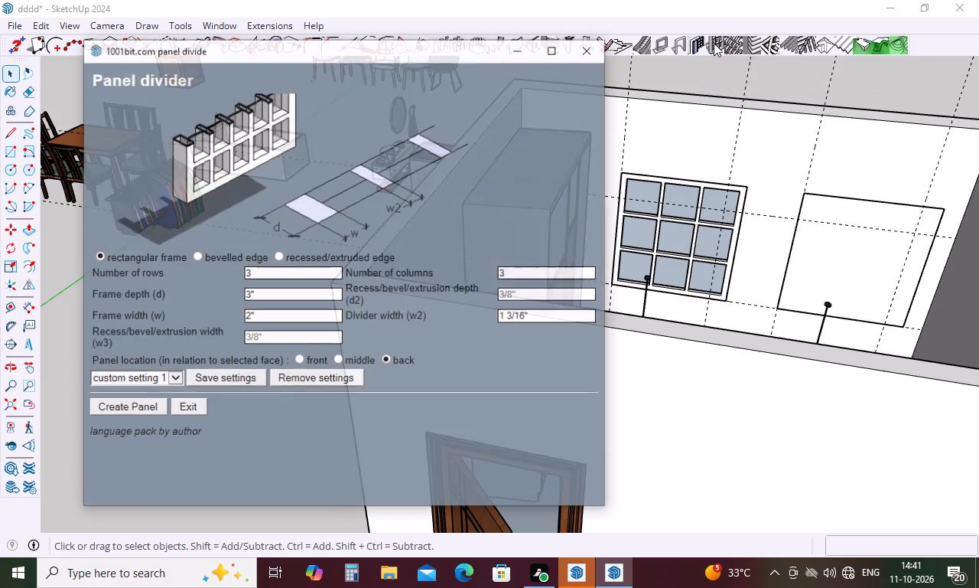
click(130, 407)
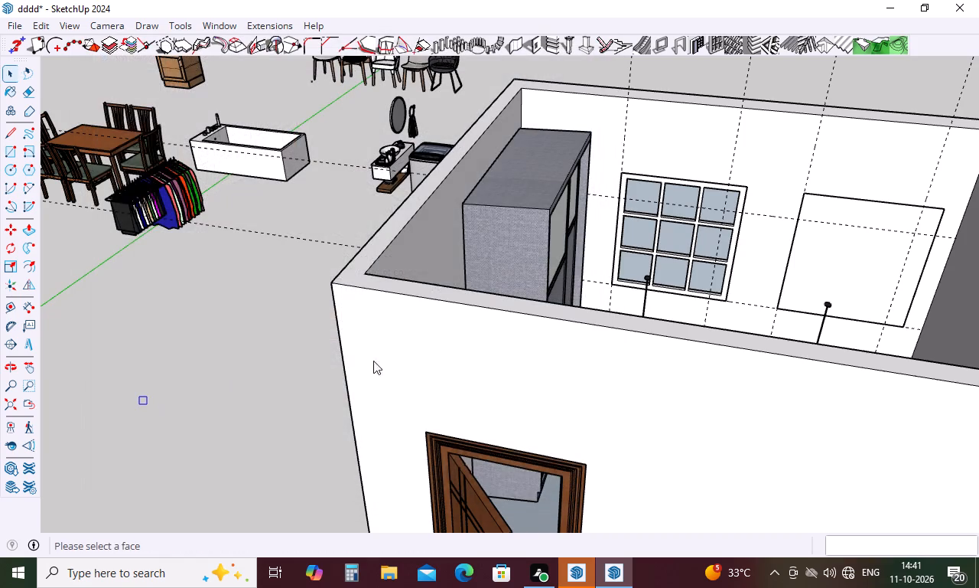
click(802, 298)
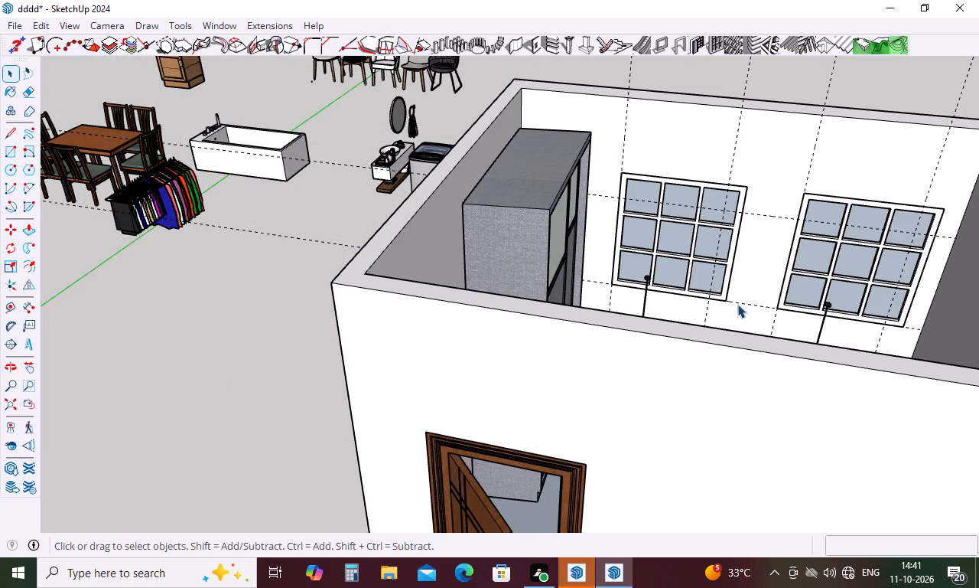
Examine the bedroom's windows, bed and desk layout in the floor plan reference image for comparison with the modelled room.
scroll(642, 237, down, 8)
middle_drag(661, 304, 728, 223)
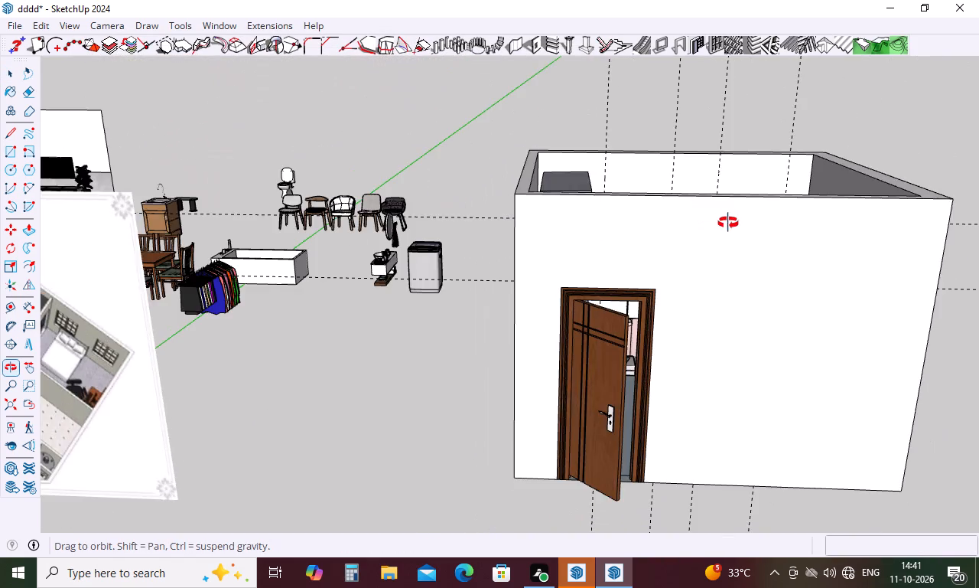
middle_drag(728, 223, 683, 364)
scroll(673, 272, down, 3)
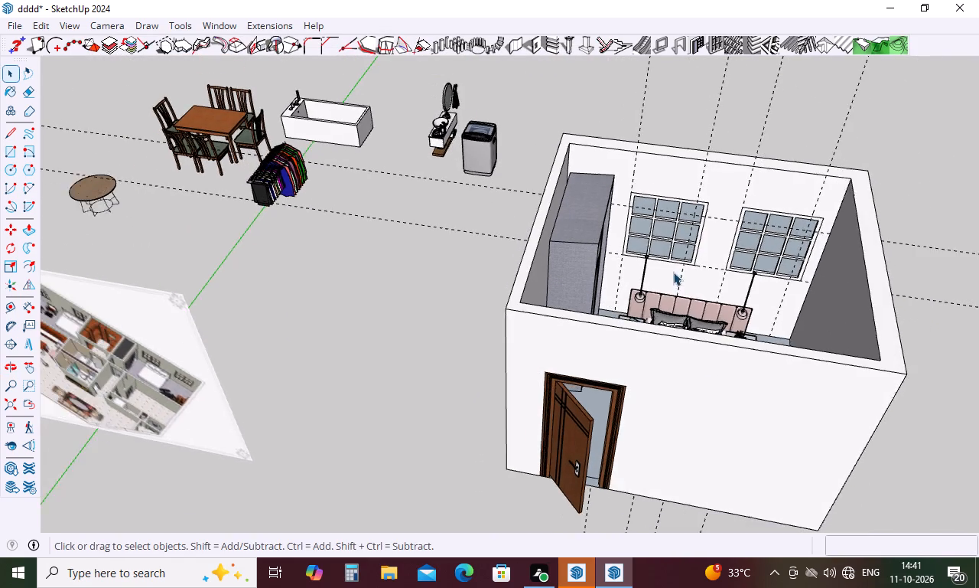
scroll(673, 272, down, 2)
middle_drag(304, 456, 358, 249)
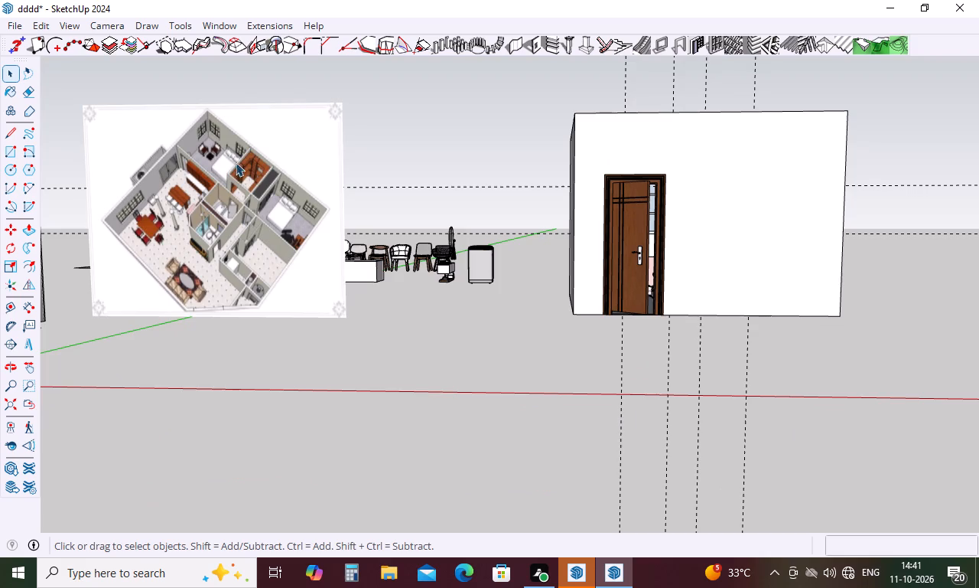
scroll(288, 185, up, 10)
scroll(258, 246, up, 6)
scroll(301, 159, up, 5)
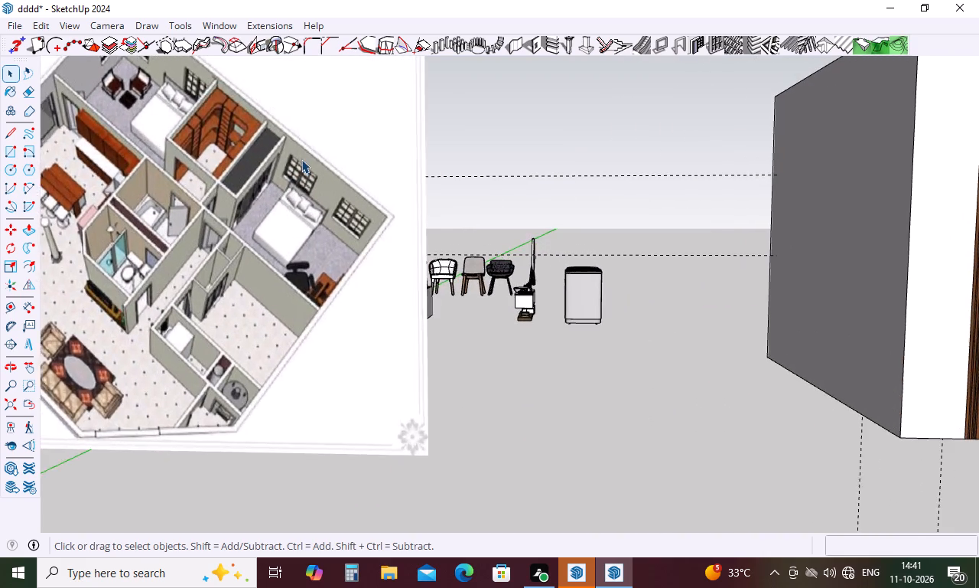
scroll(305, 181, up, 15)
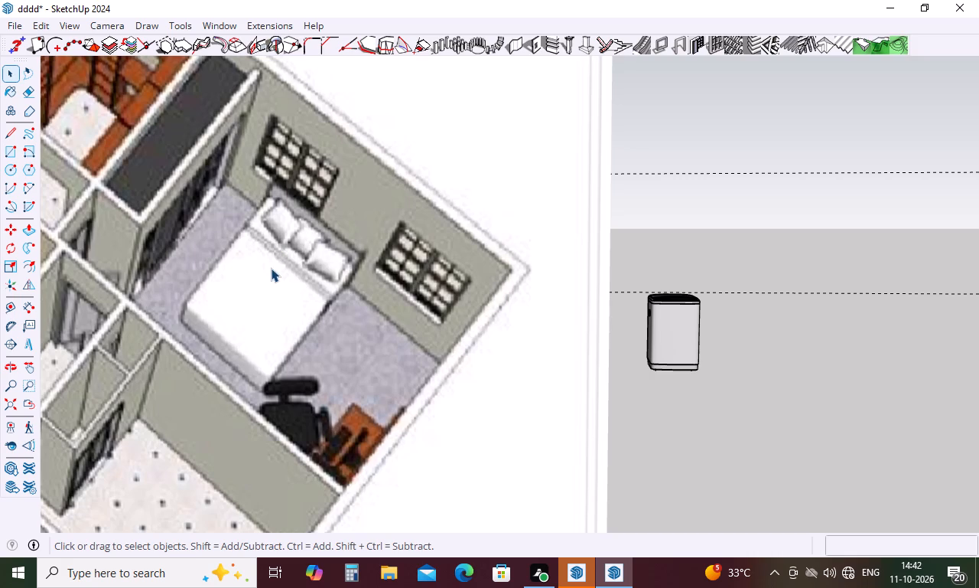
scroll(395, 225, down, 15)
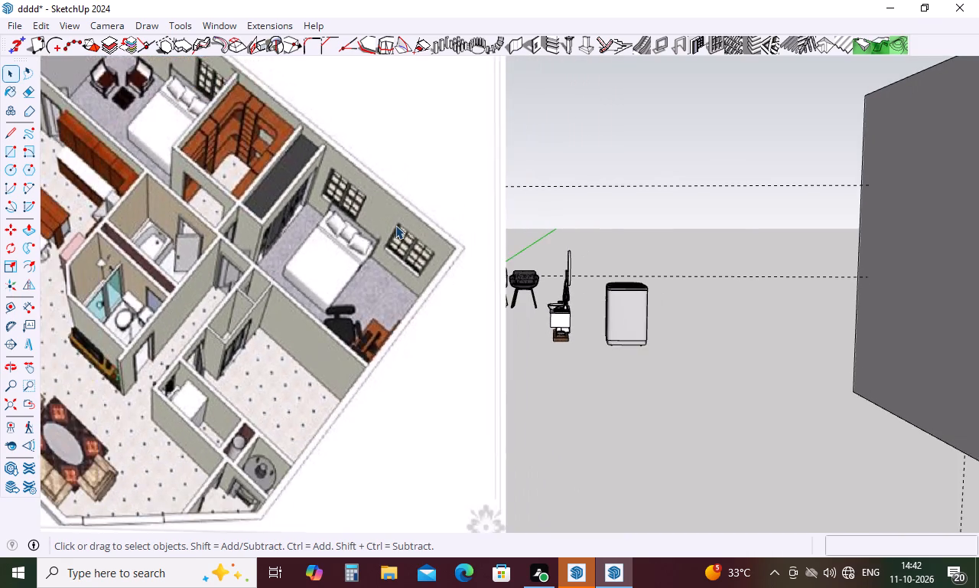
scroll(395, 225, down, 17)
scroll(472, 230, up, 1)
scroll(728, 175, down, 7)
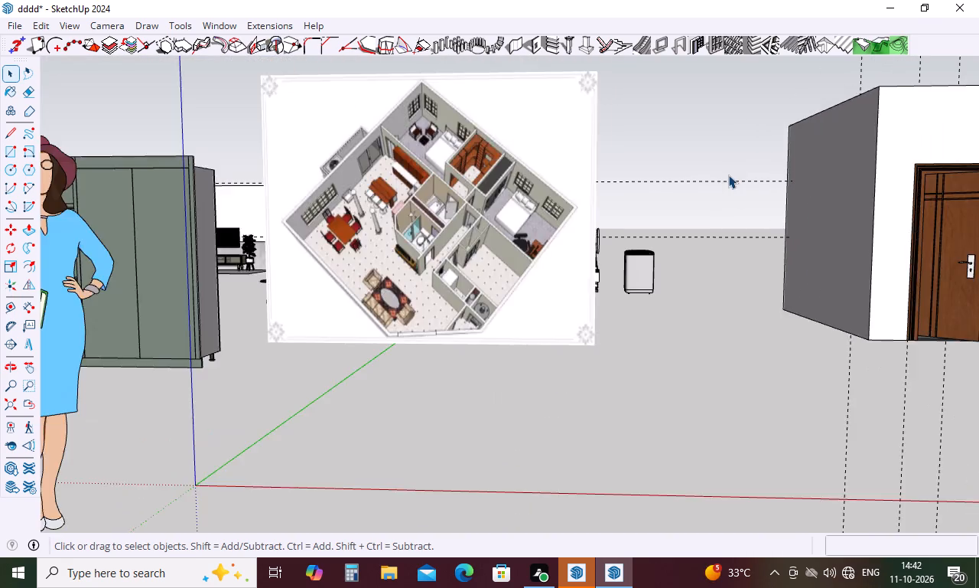
Delete all guide lines in the model.
scroll(728, 175, down, 3)
middle_drag(795, 190, 666, 340)
scroll(665, 259, down, 11)
middle_drag(785, 366, 772, 396)
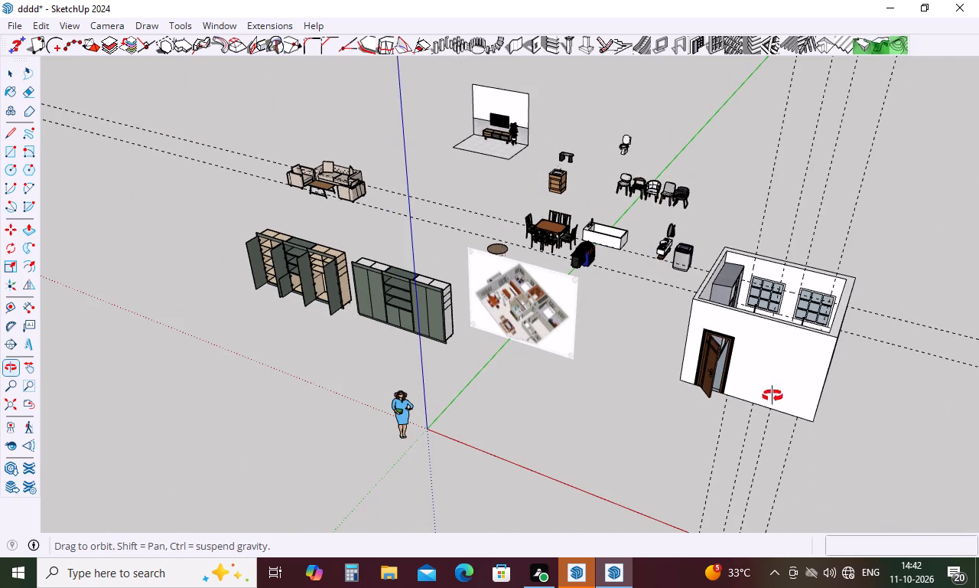
middle_drag(772, 396, 717, 499)
scroll(777, 385, down, 5)
middle_drag(779, 382, 799, 347)
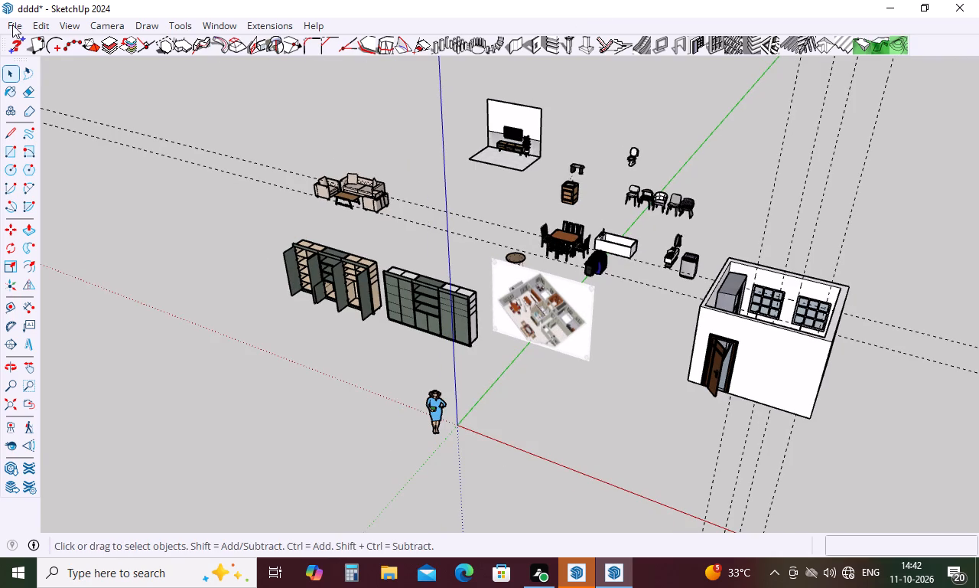
click(36, 23)
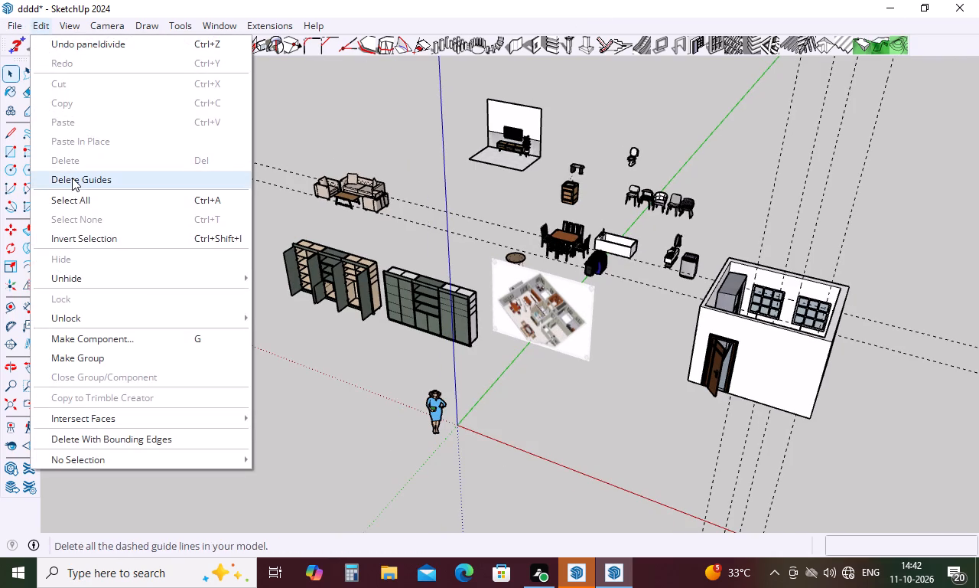
click(72, 178)
Examine the spaces adjoining the wardrobe side of the bedroom in the floor plan reference image for comparison with the modelled room.
middle_drag(749, 383, 796, 505)
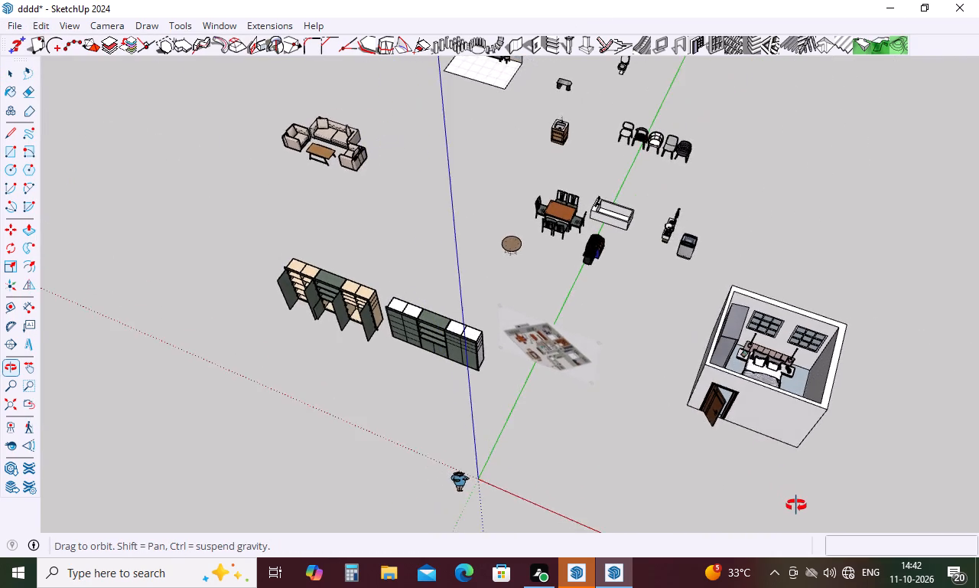
middle_drag(796, 505, 801, 505)
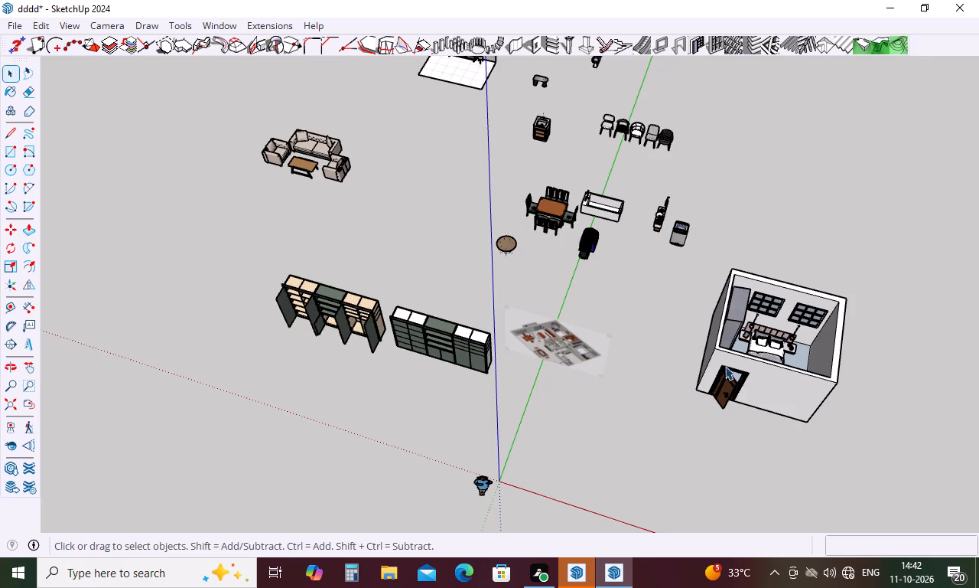
key(t)
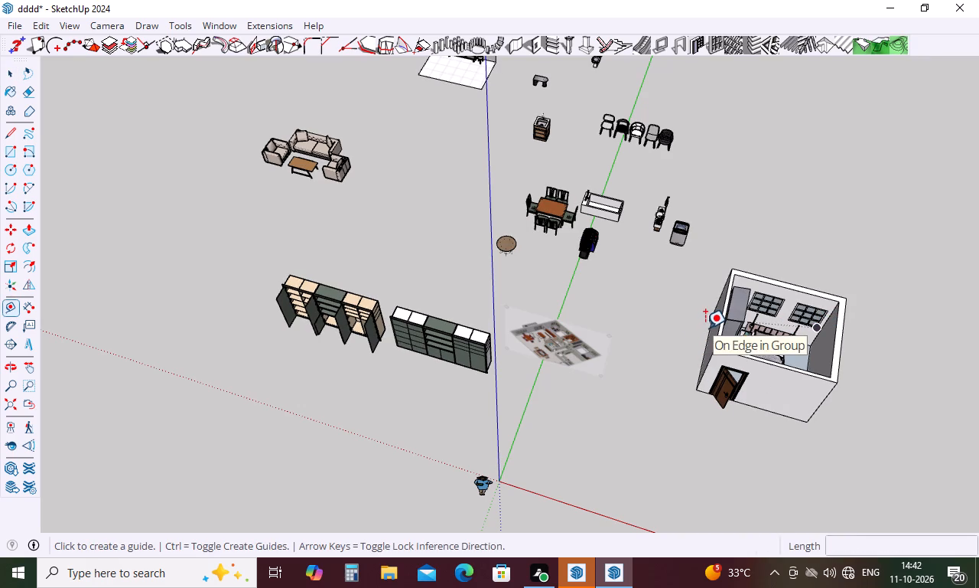
scroll(549, 389, up, 12)
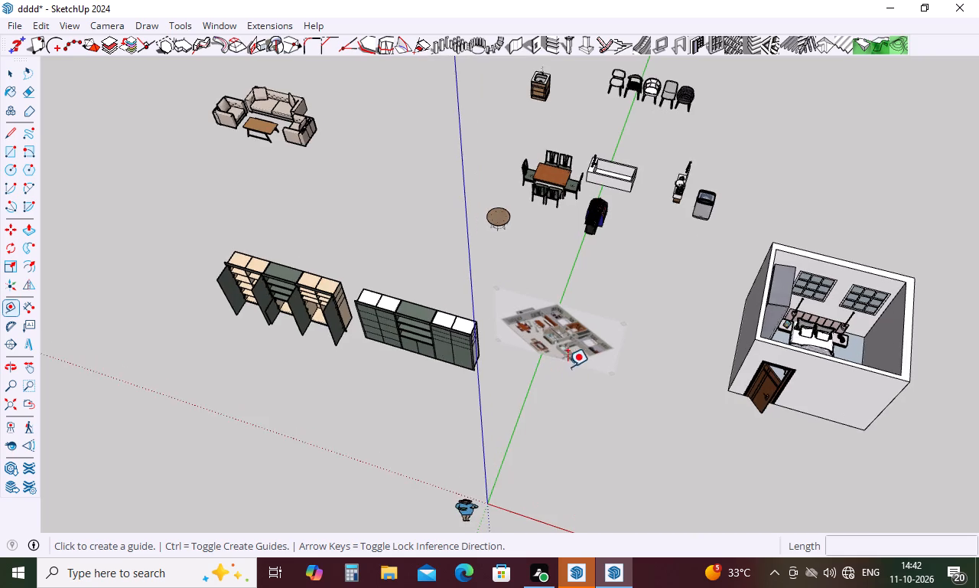
scroll(570, 347, up, 11)
scroll(586, 325, up, 14)
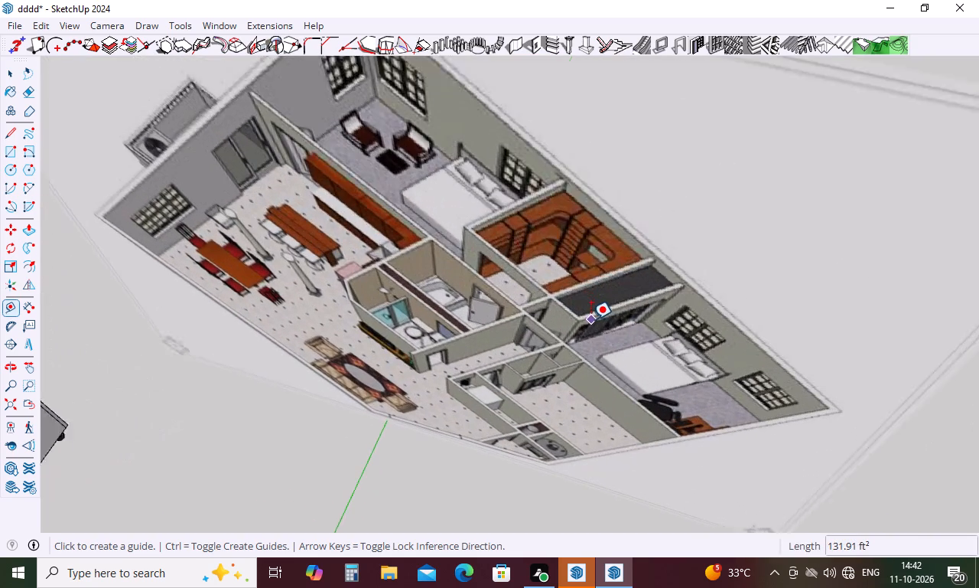
scroll(591, 319, up, 2)
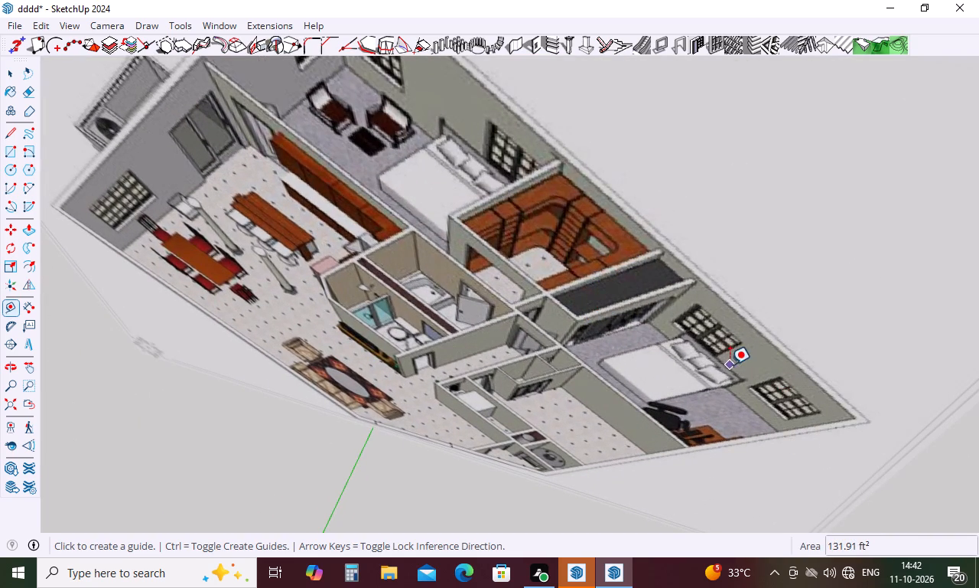
scroll(577, 335, down, 9)
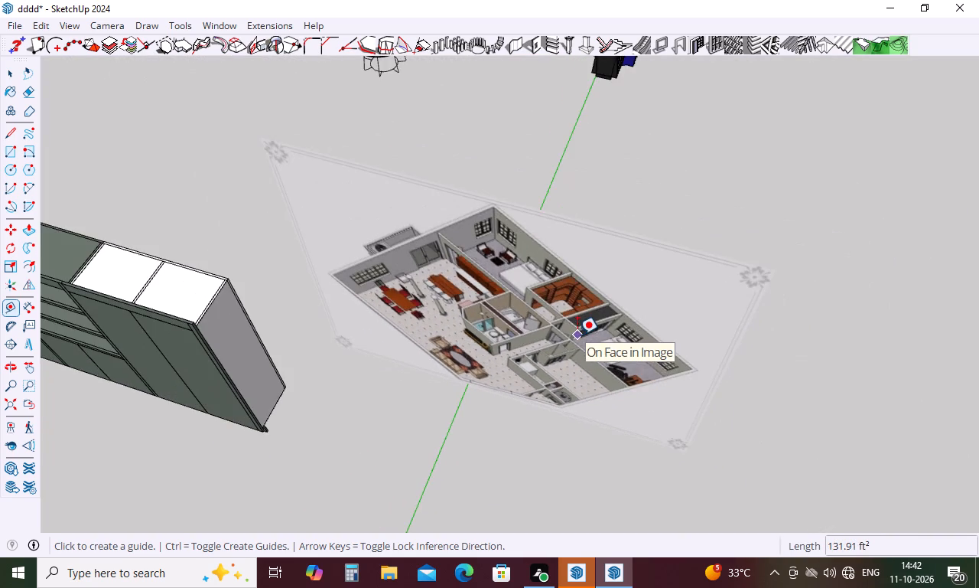
scroll(577, 335, down, 5)
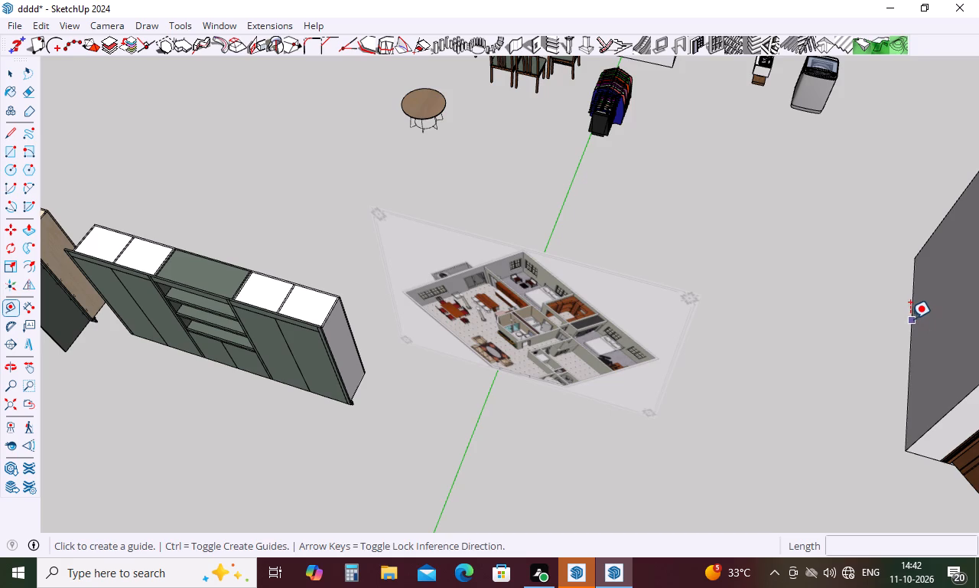
Place a guide 10' outside the bedroom's wardrobe-side wall base, plus another guide 9" farther out for the wall thickness.
click(910, 318)
key(1)
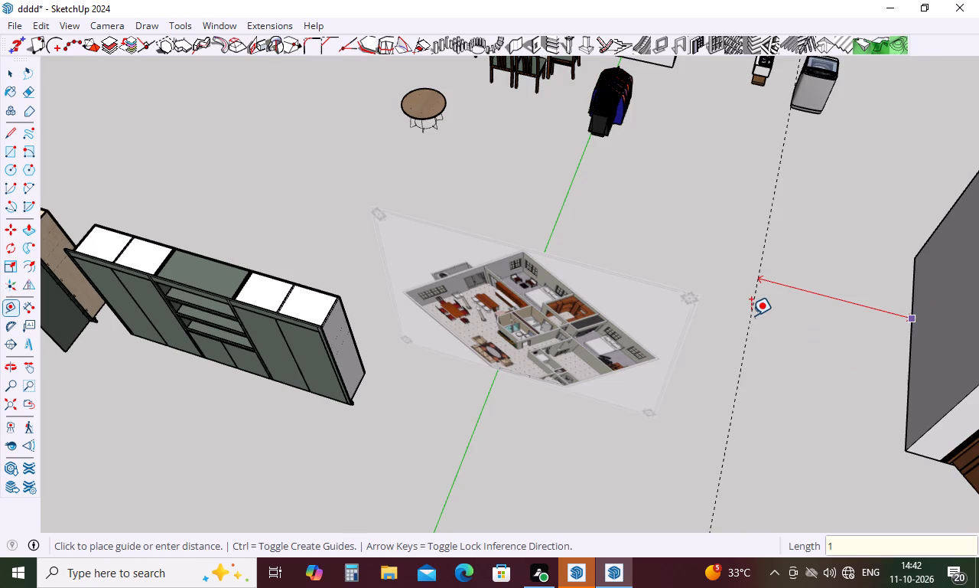
text(0')
key(Return)
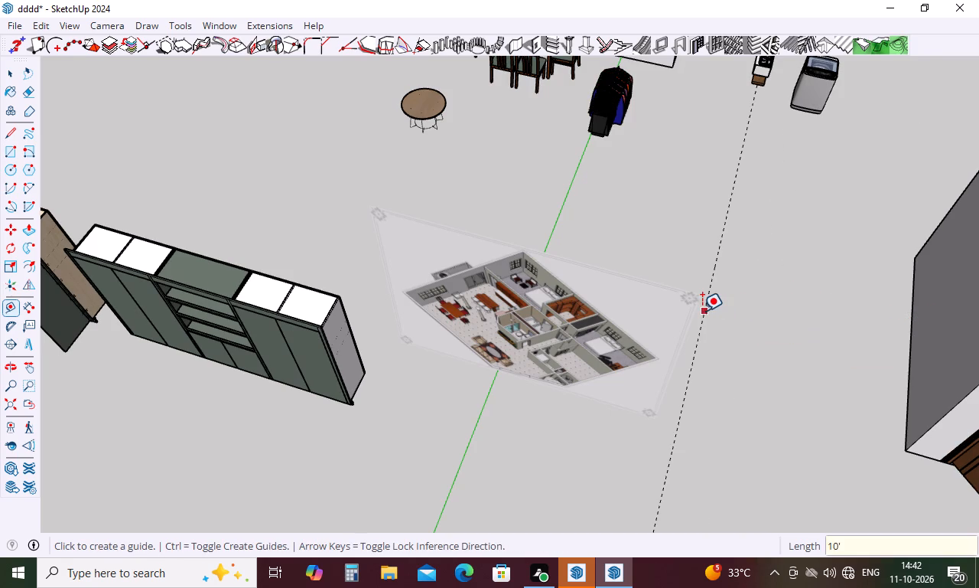
click(702, 311)
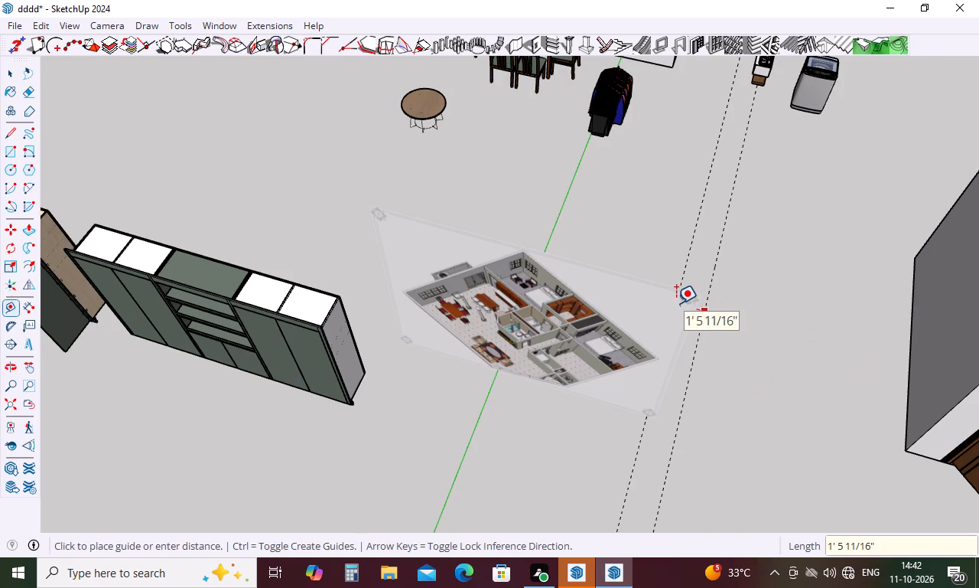
key(9)
key(Return)
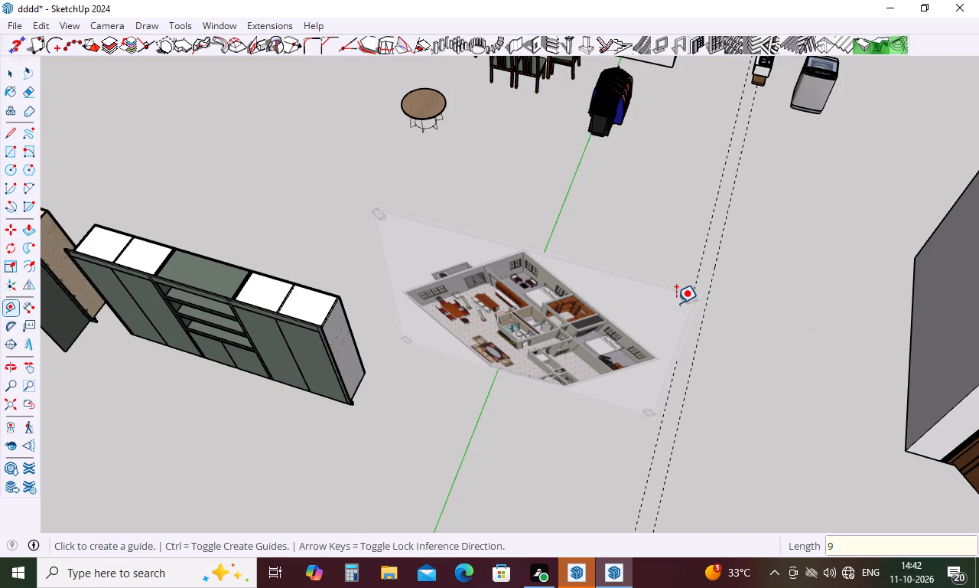
key(Escape)
Draw a ground line about 10' 9" long from the bedroom's outer headboard-side corner to the outermost guide.
key(l)
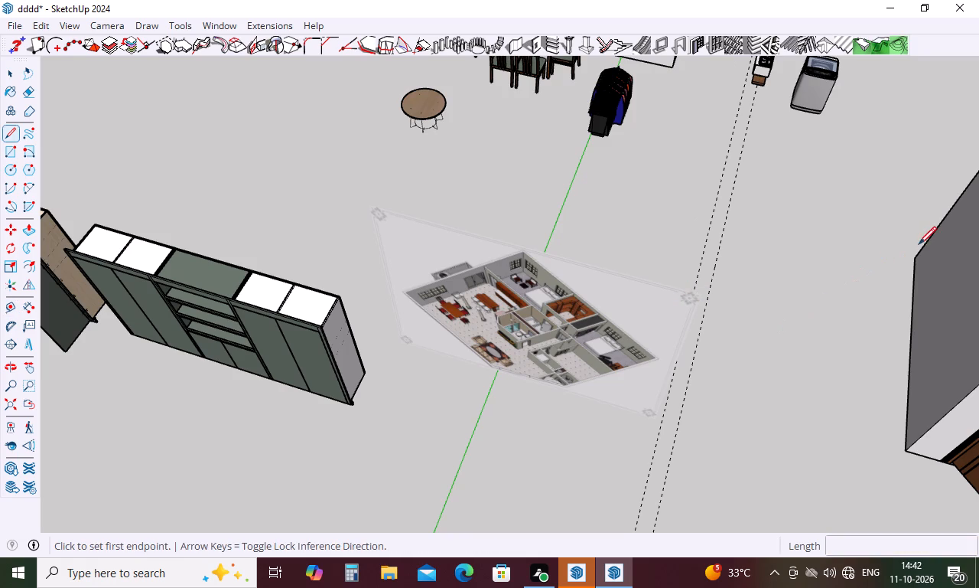
click(916, 252)
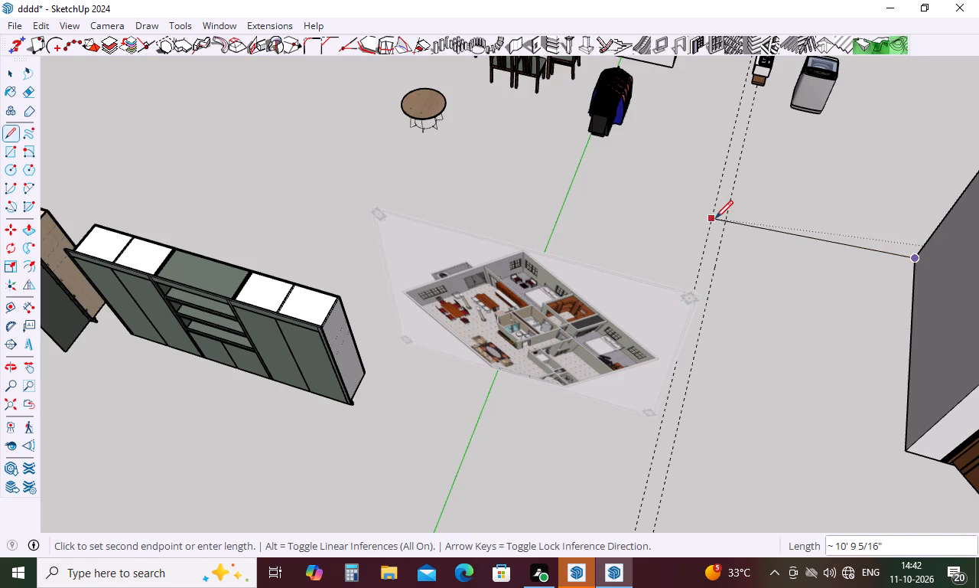
click(715, 218)
key(Escape)
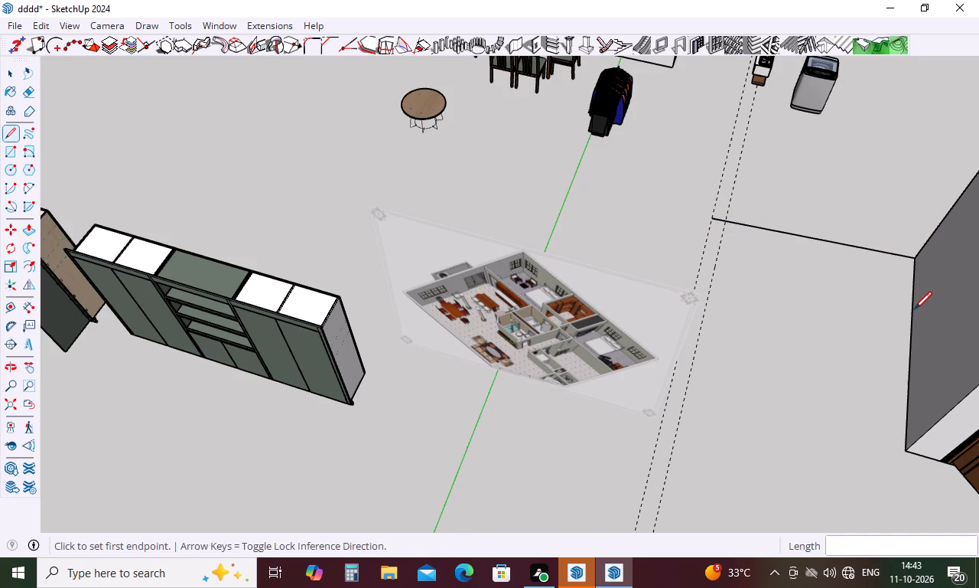
Place a guide 9" inward from the new ground line, toward the door side of the bedroom.
key(t)
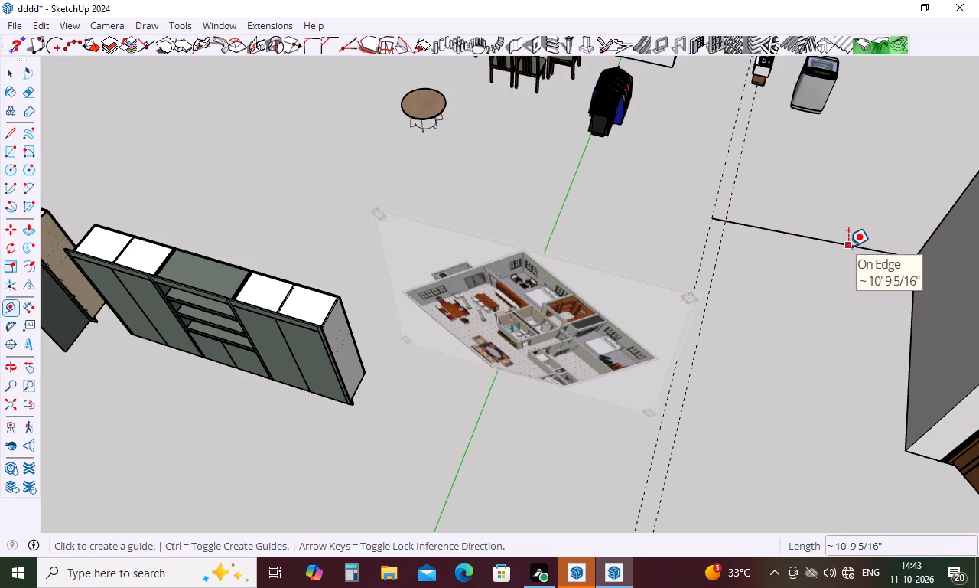
click(842, 247)
key(9)
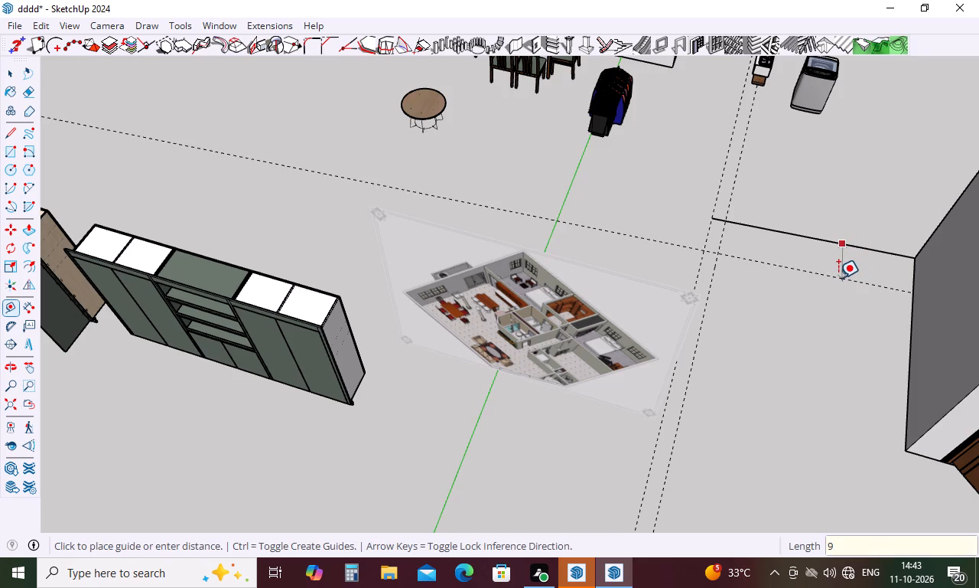
key(Return)
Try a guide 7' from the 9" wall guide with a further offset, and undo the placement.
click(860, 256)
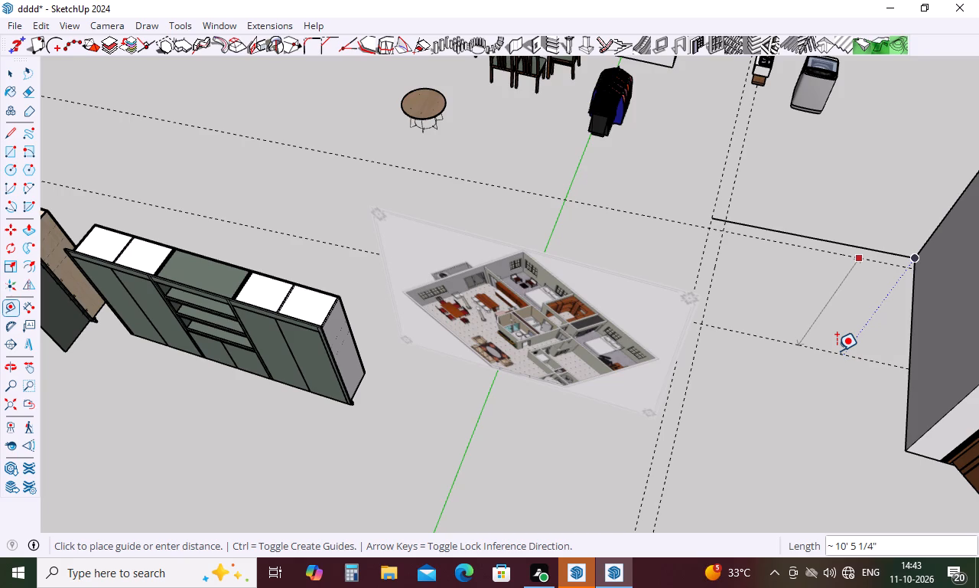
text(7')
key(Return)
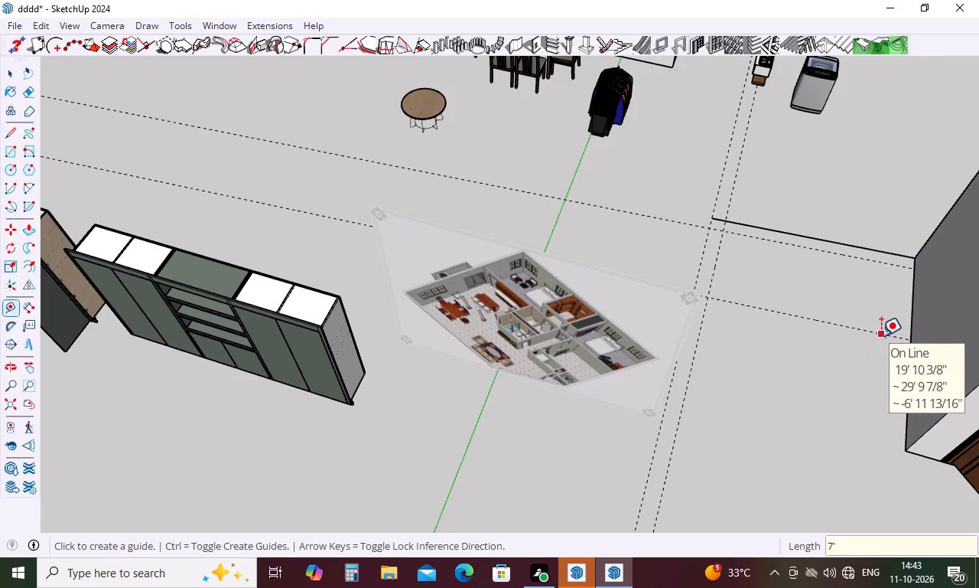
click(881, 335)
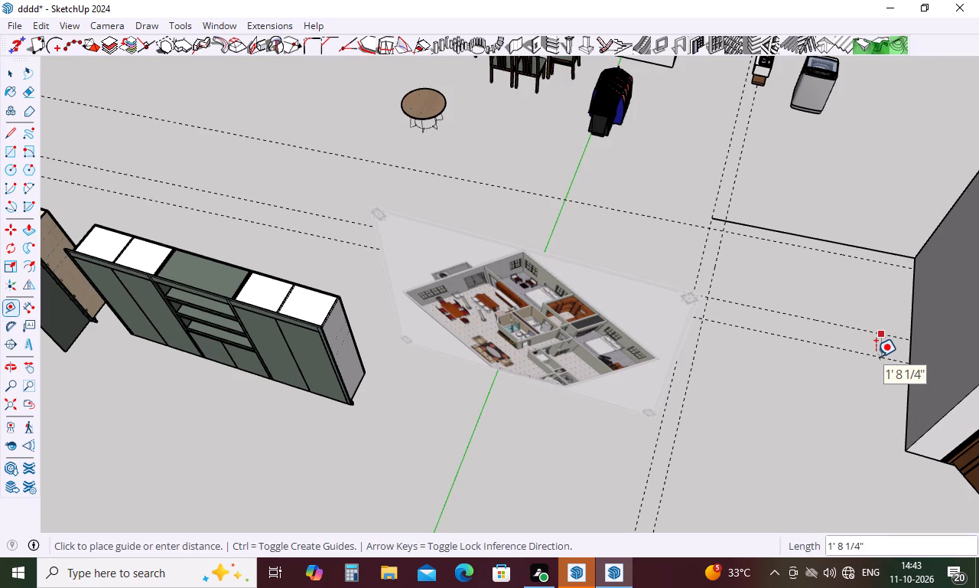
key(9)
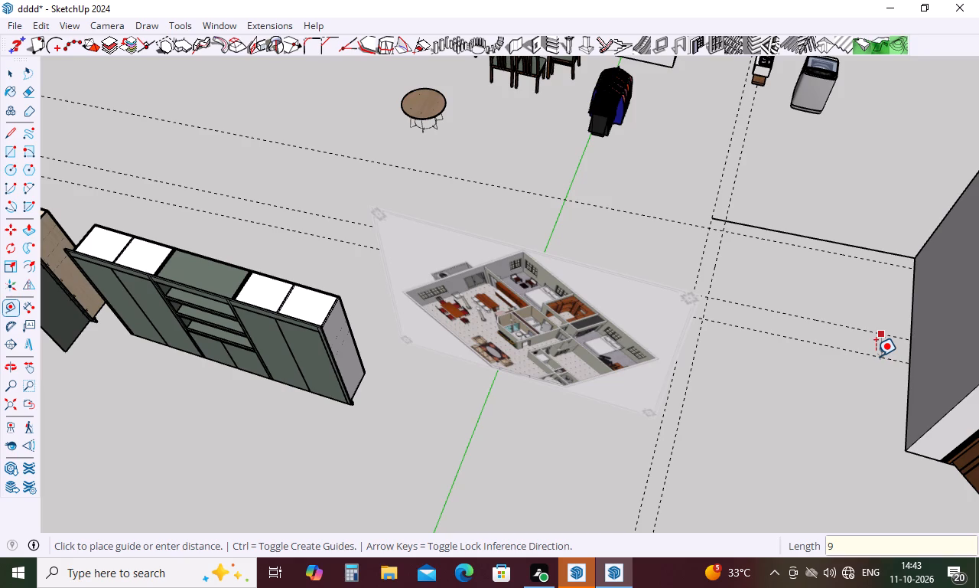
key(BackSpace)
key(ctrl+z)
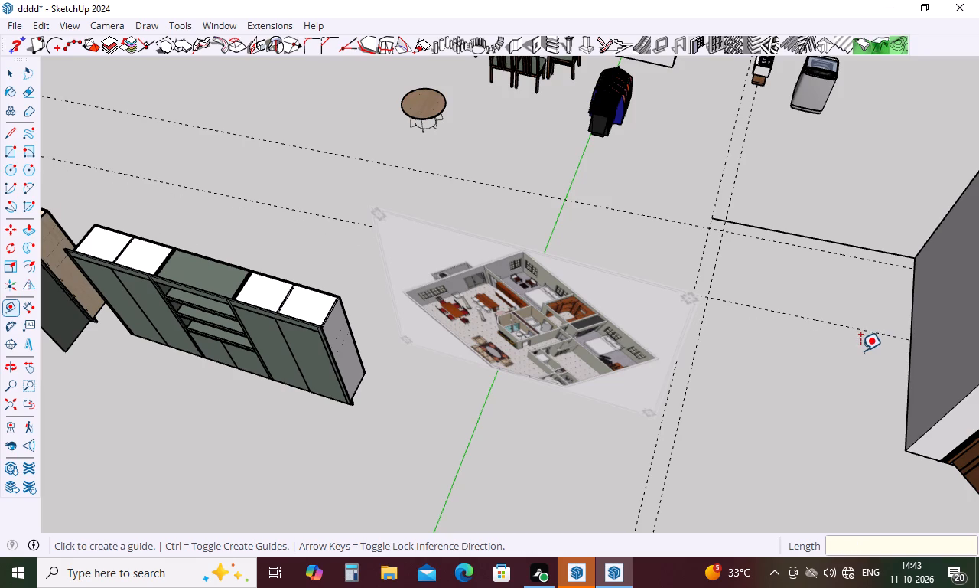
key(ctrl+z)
Place a guide 7' from the 9" wall guide toward the door side, plus another guide 5" beyond it.
click(844, 251)
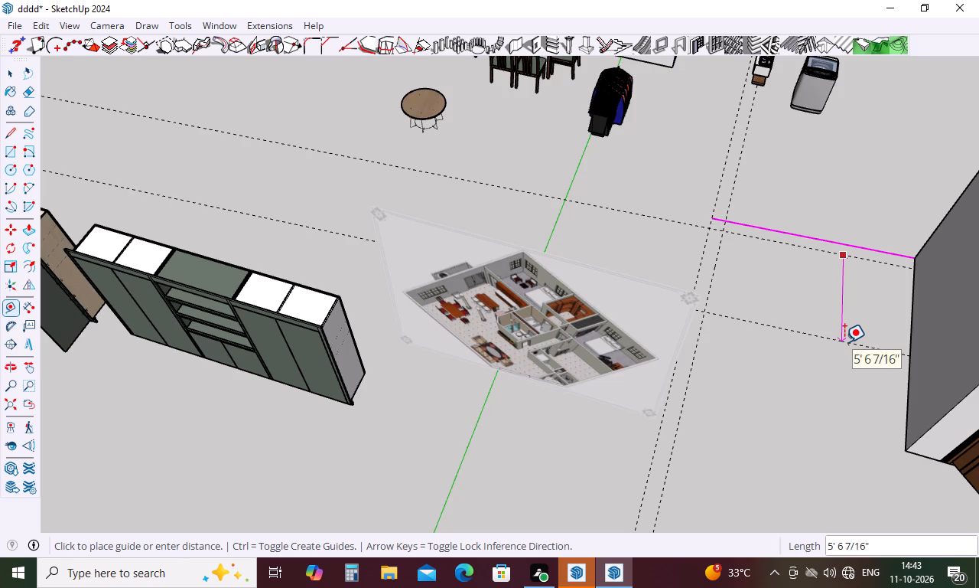
text(7')
key(Return)
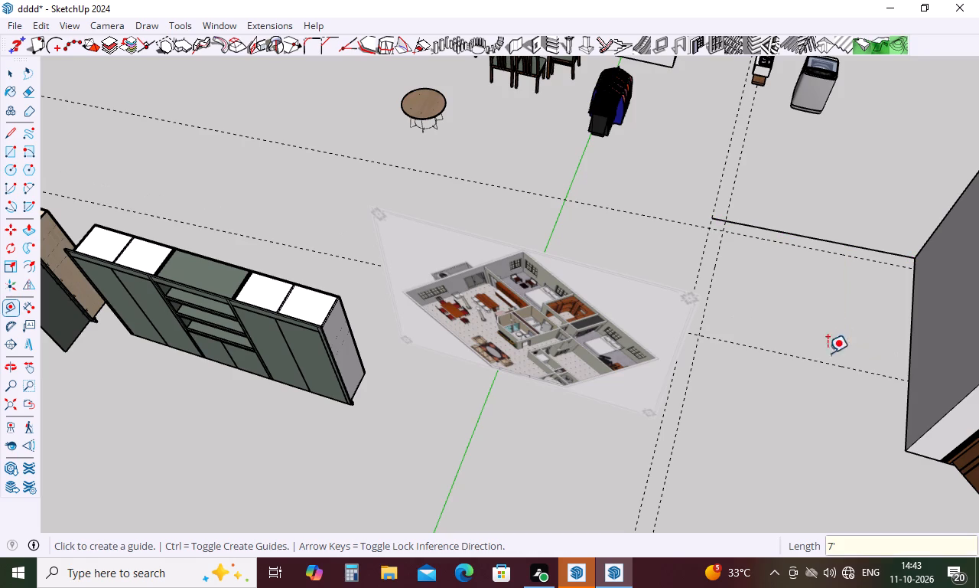
click(816, 364)
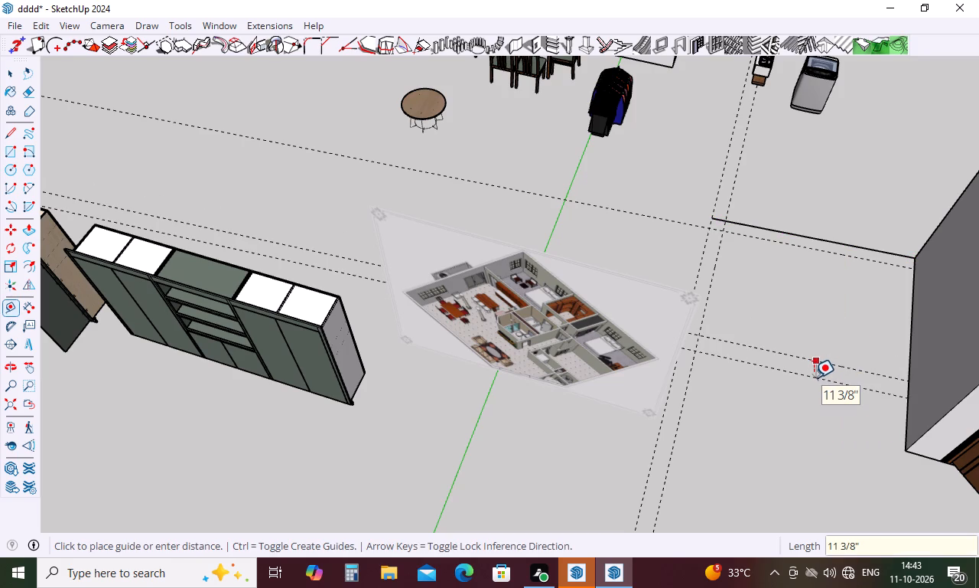
key(5)
key(Return)
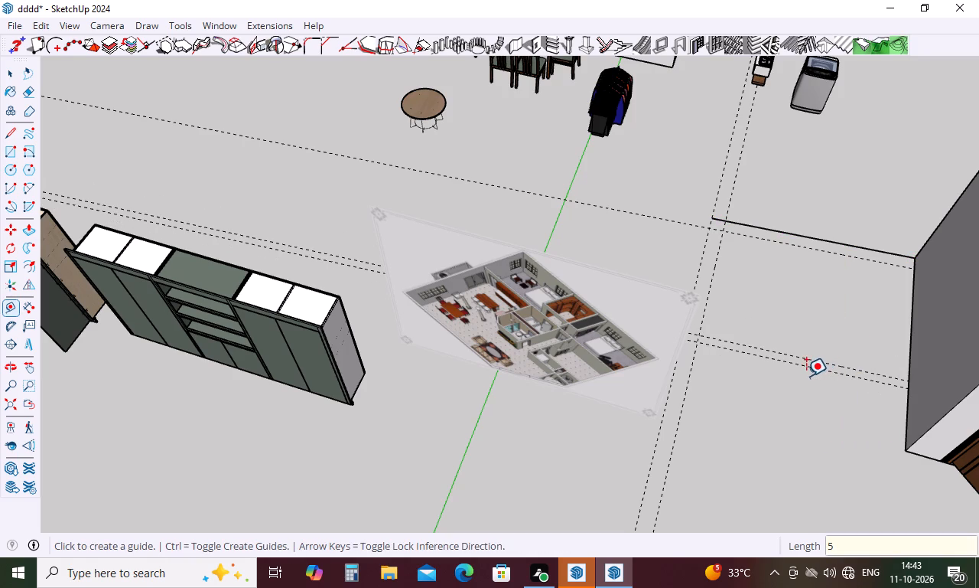
scroll(710, 332, down, 9)
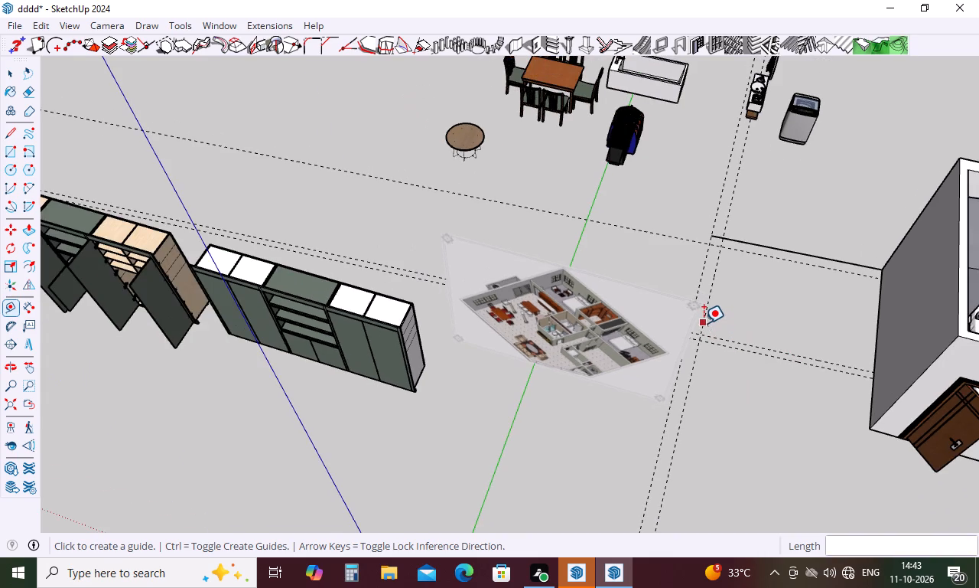
key(Escape)
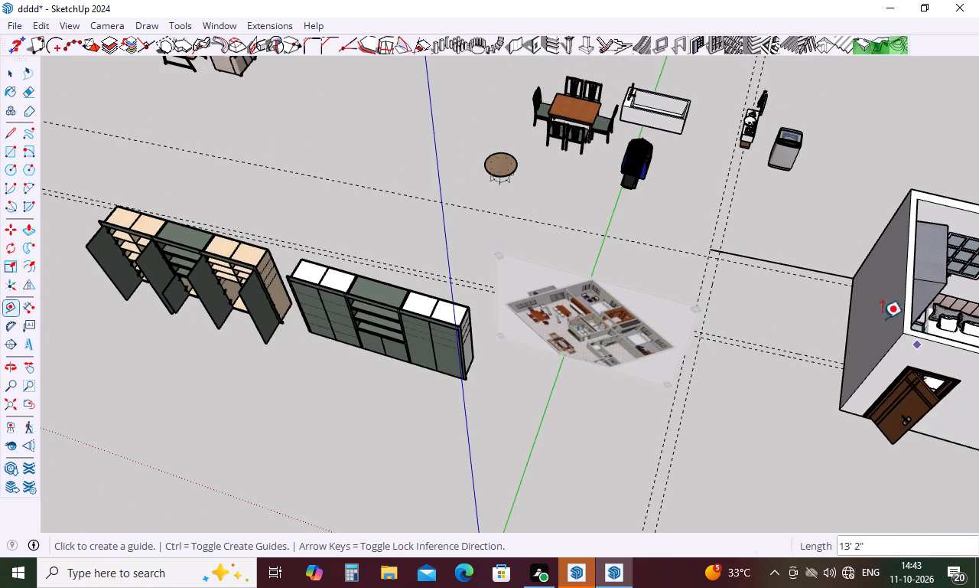
Check the bedroom wall's thickness at its top corner on the wardrobe and door side with the Dimension tool.
click(28, 312)
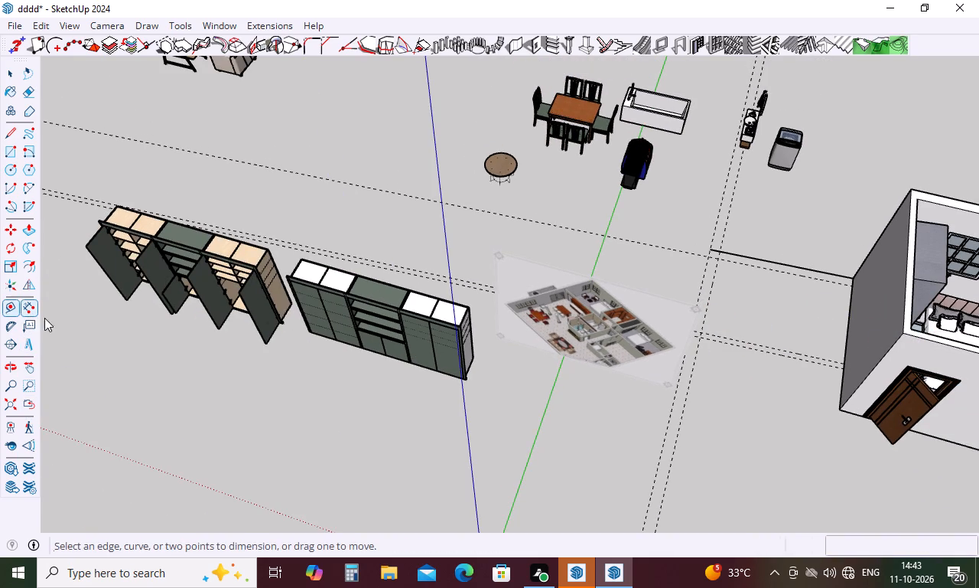
scroll(928, 311, up, 10)
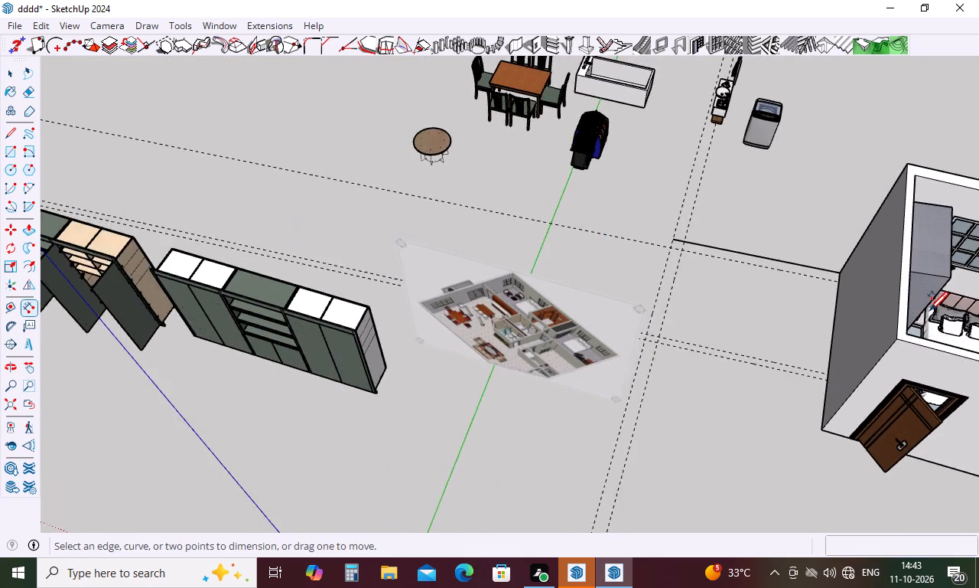
scroll(929, 309, up, 10)
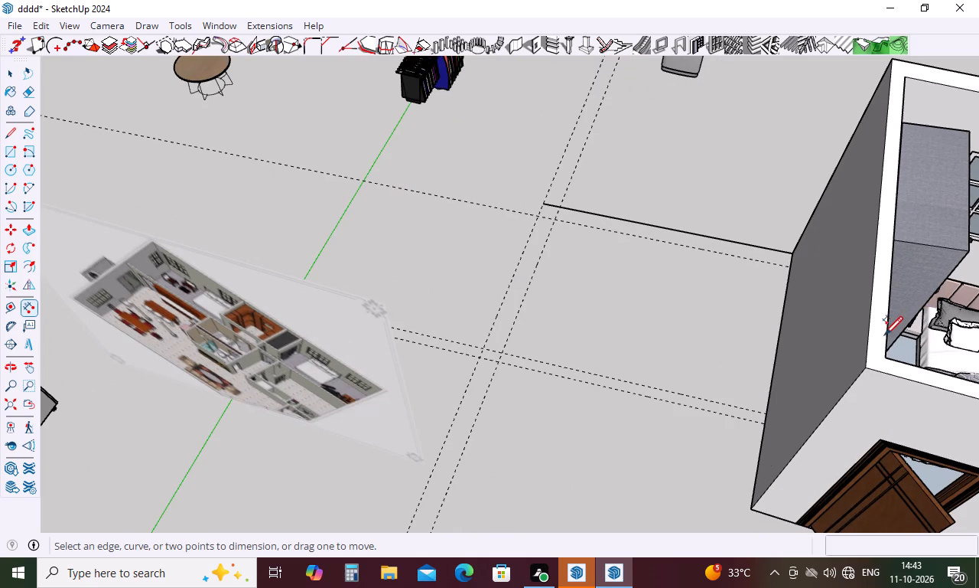
click(886, 356)
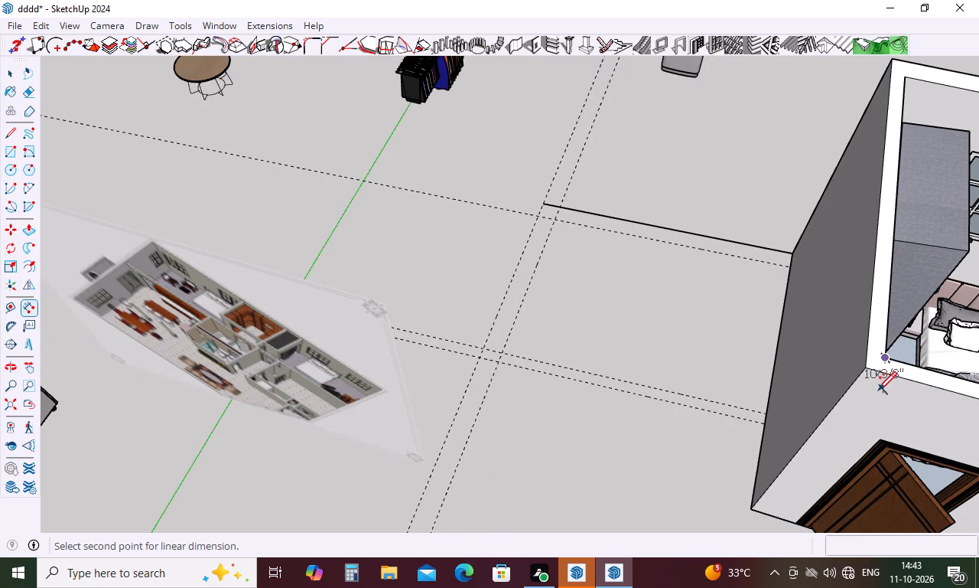
key(Escape)
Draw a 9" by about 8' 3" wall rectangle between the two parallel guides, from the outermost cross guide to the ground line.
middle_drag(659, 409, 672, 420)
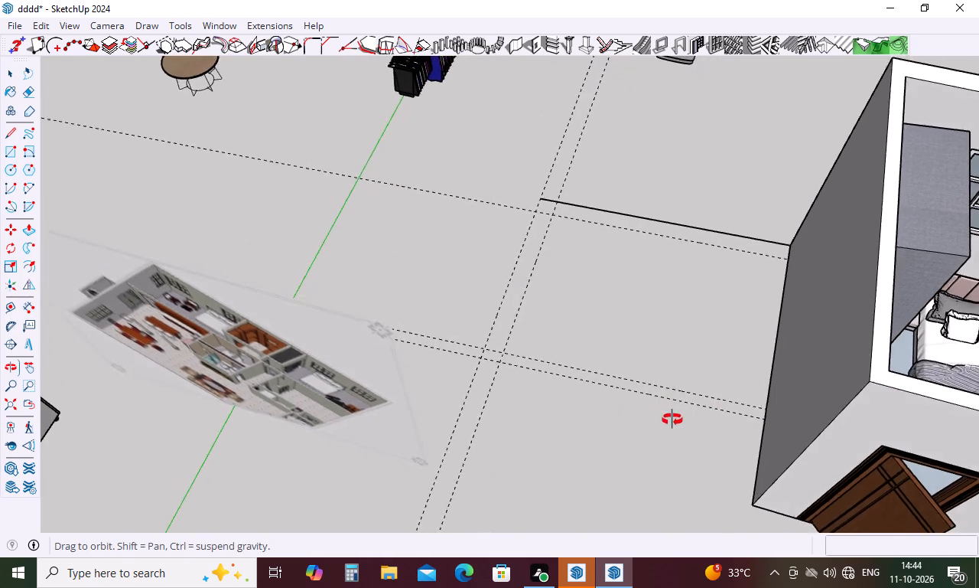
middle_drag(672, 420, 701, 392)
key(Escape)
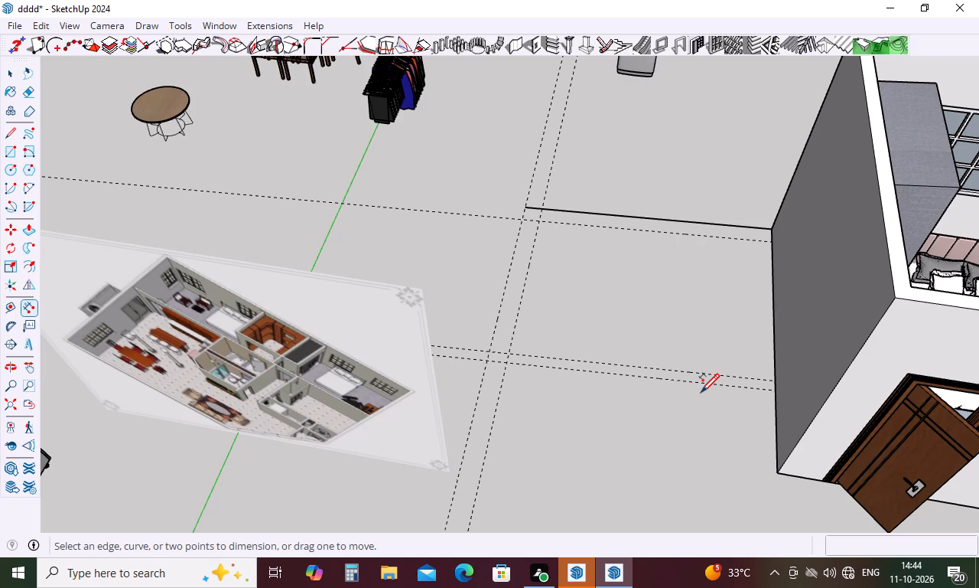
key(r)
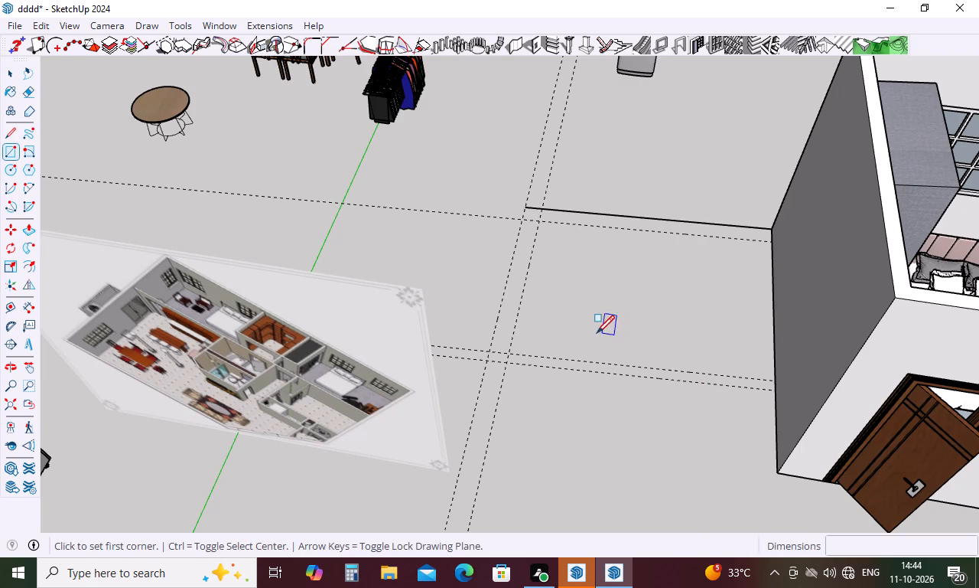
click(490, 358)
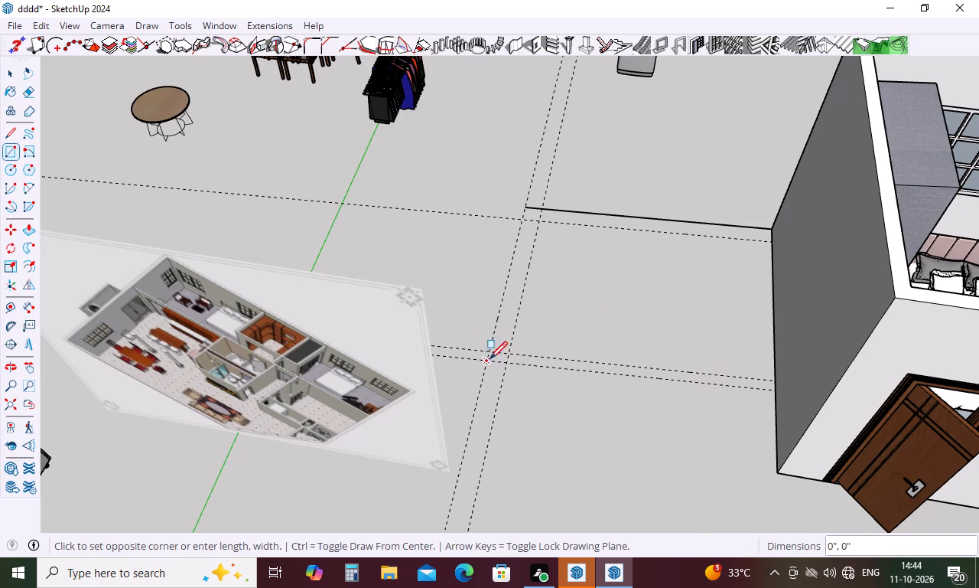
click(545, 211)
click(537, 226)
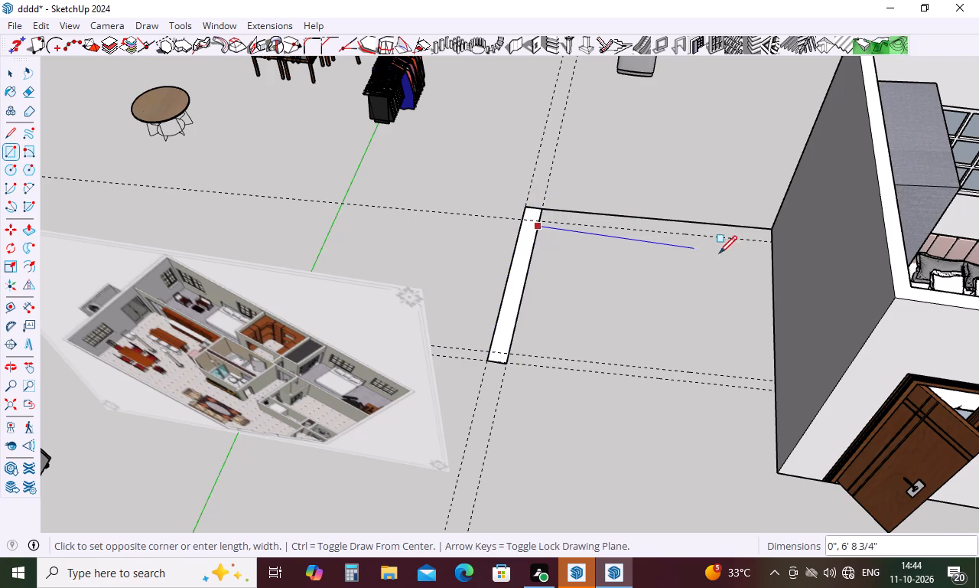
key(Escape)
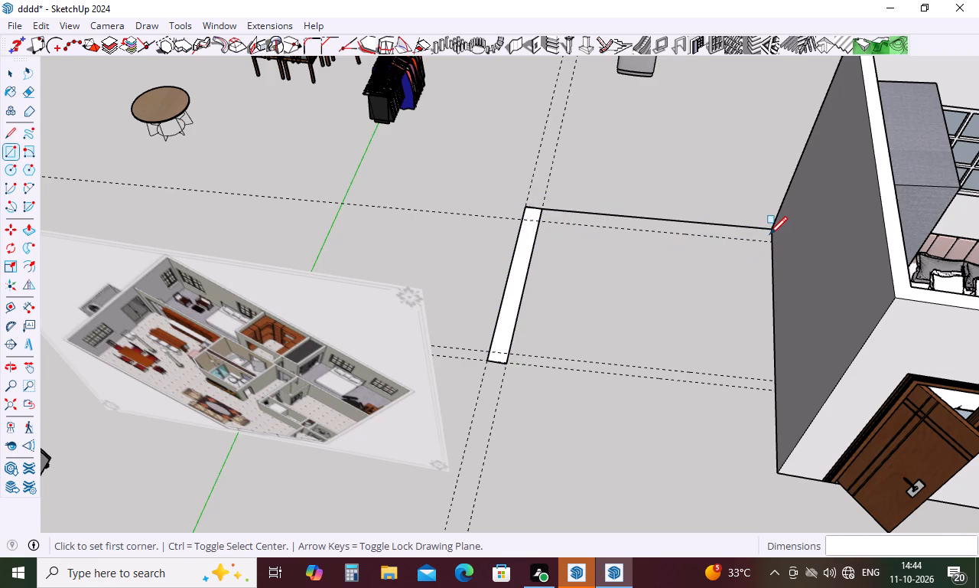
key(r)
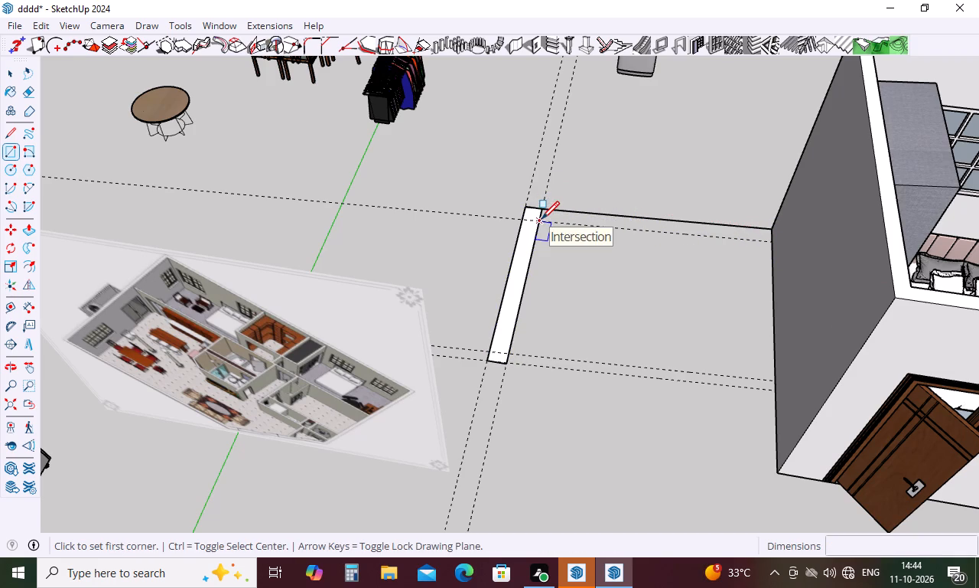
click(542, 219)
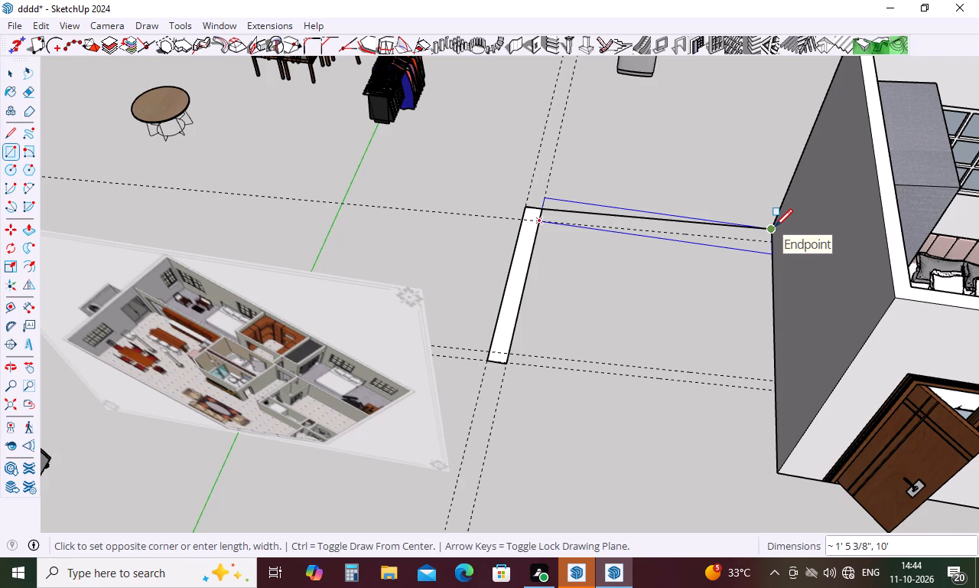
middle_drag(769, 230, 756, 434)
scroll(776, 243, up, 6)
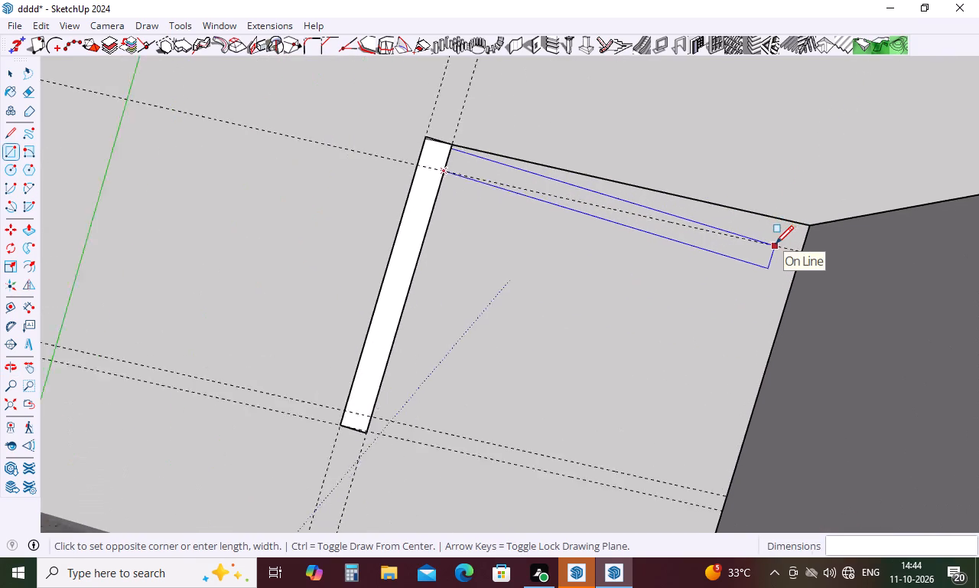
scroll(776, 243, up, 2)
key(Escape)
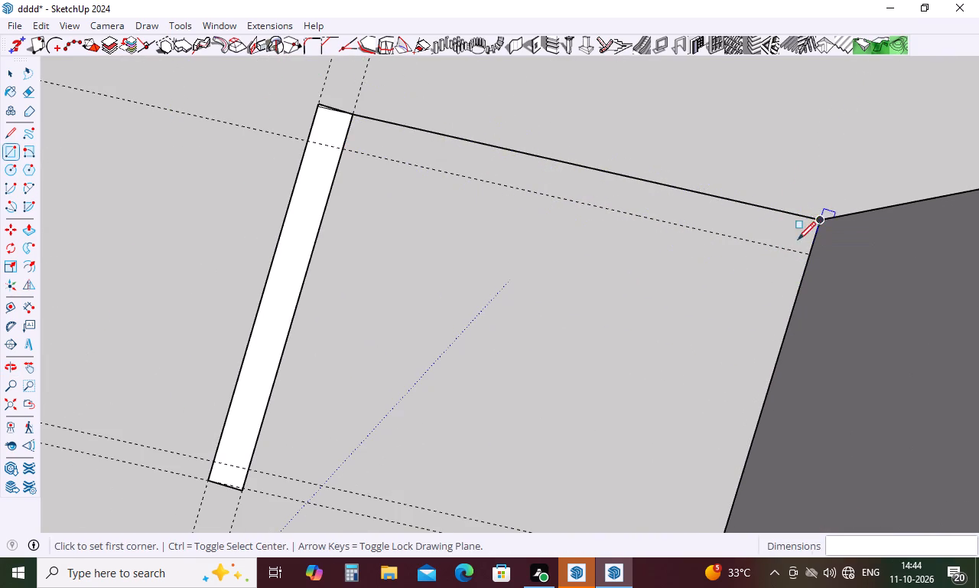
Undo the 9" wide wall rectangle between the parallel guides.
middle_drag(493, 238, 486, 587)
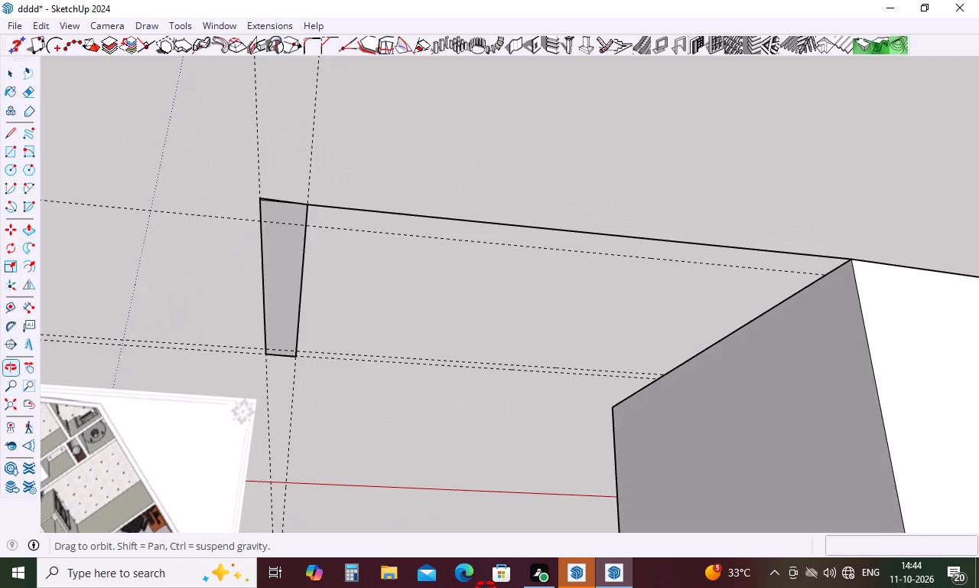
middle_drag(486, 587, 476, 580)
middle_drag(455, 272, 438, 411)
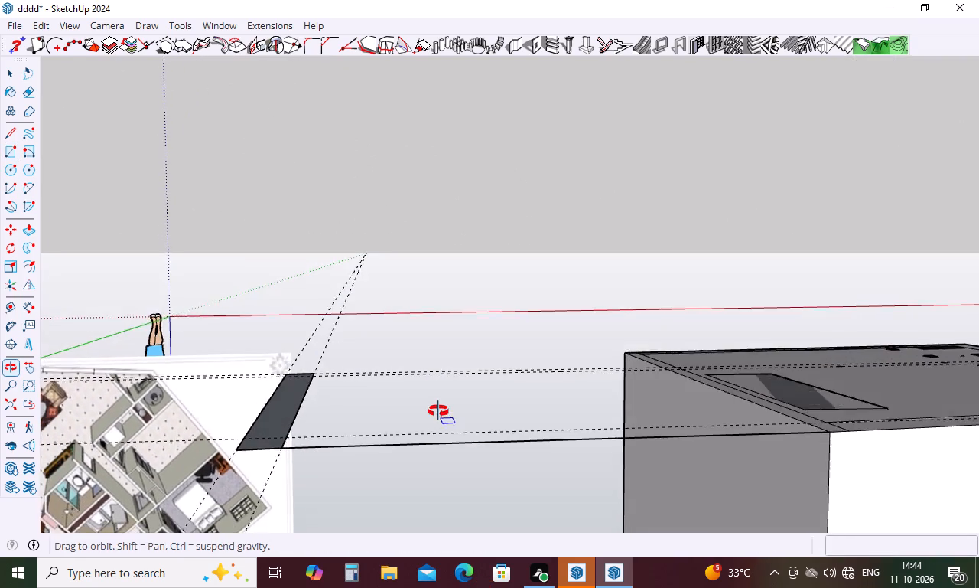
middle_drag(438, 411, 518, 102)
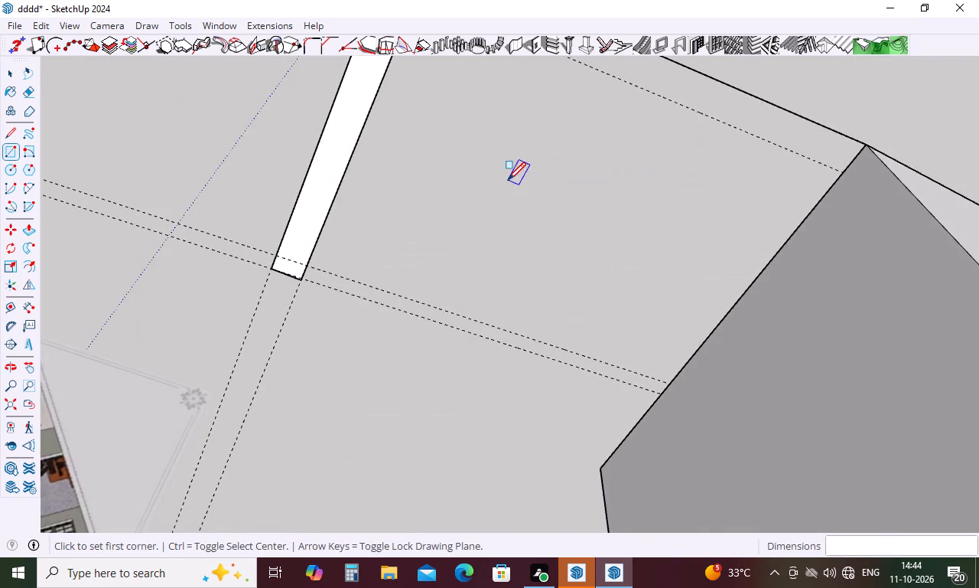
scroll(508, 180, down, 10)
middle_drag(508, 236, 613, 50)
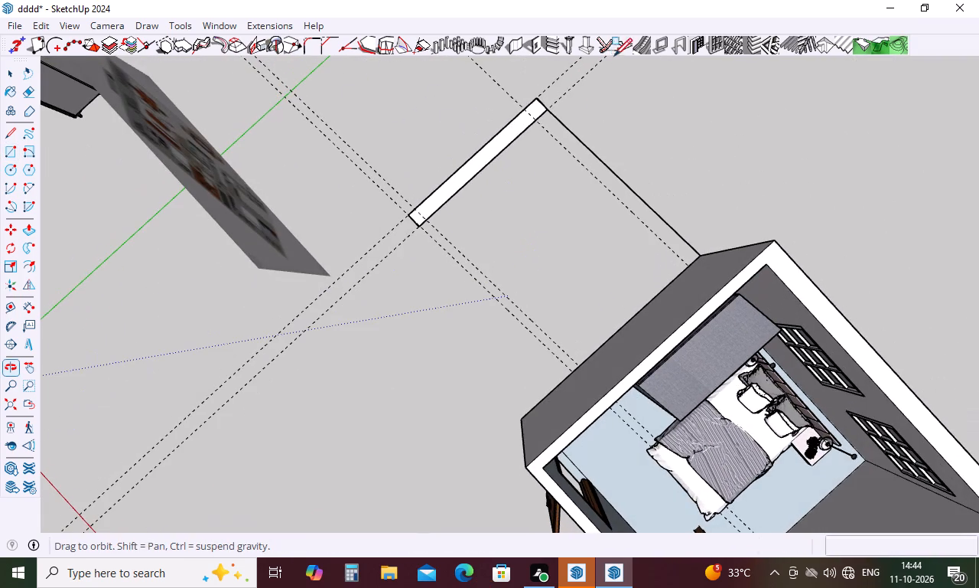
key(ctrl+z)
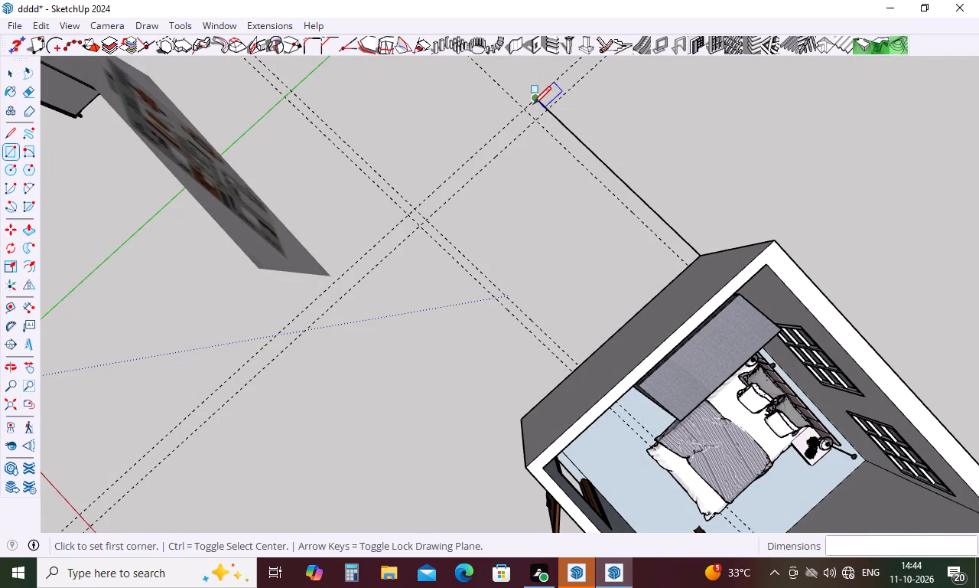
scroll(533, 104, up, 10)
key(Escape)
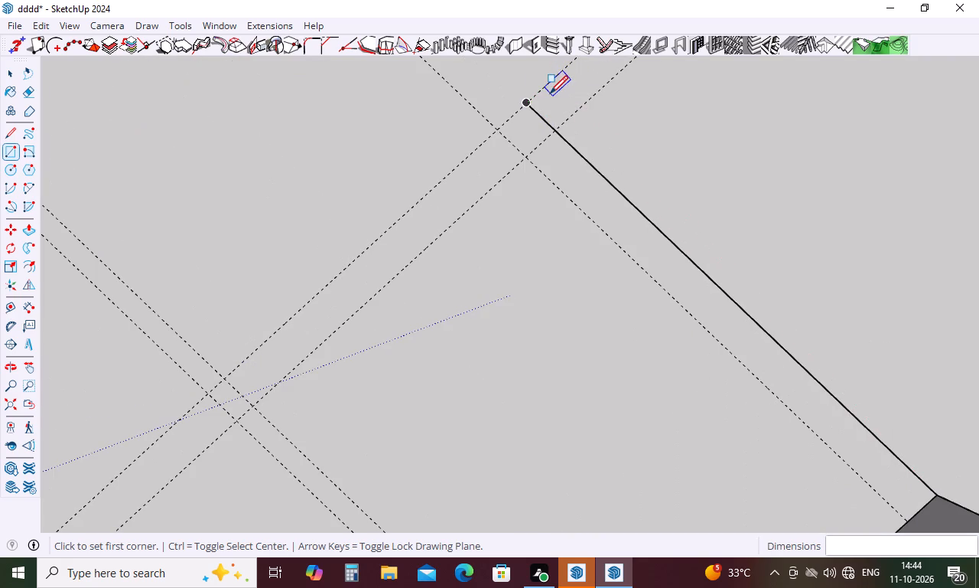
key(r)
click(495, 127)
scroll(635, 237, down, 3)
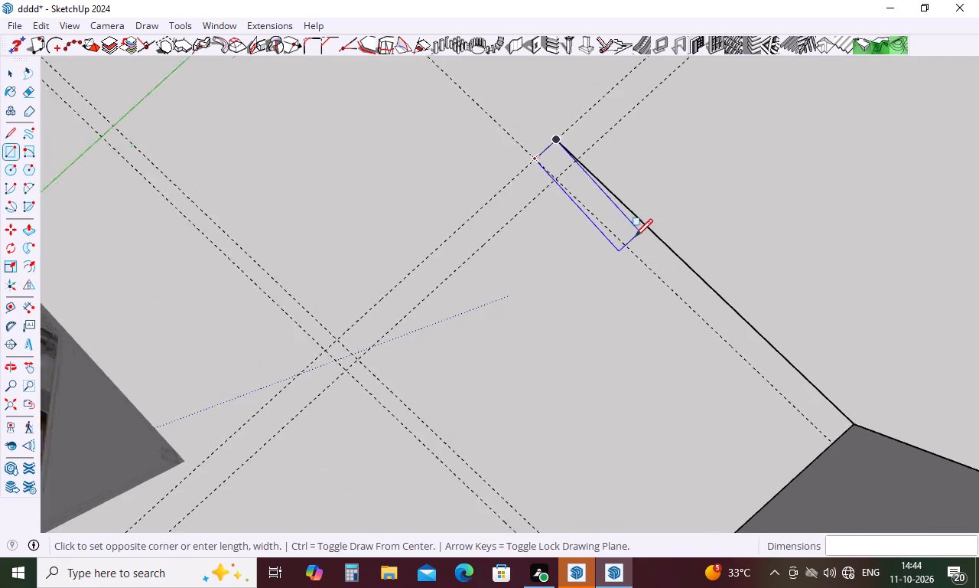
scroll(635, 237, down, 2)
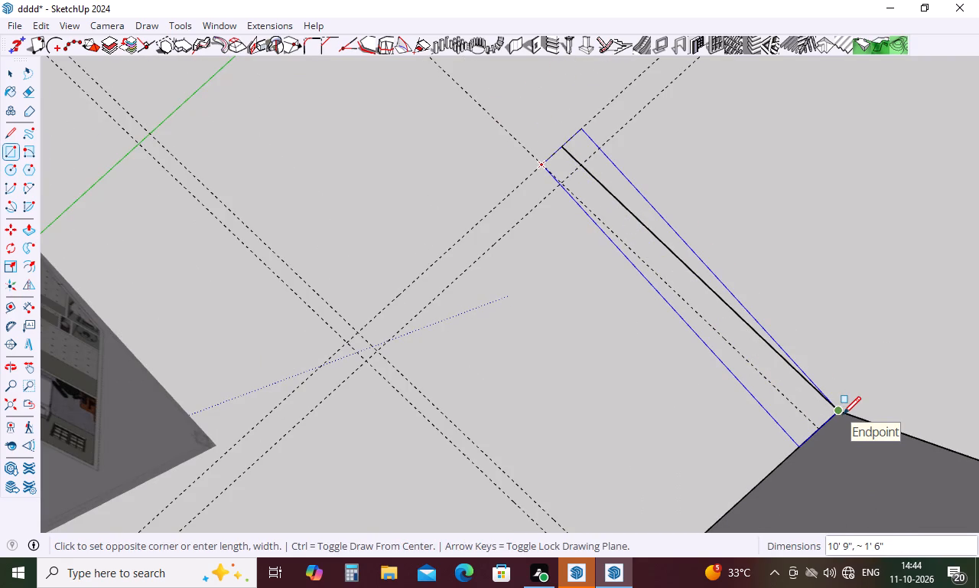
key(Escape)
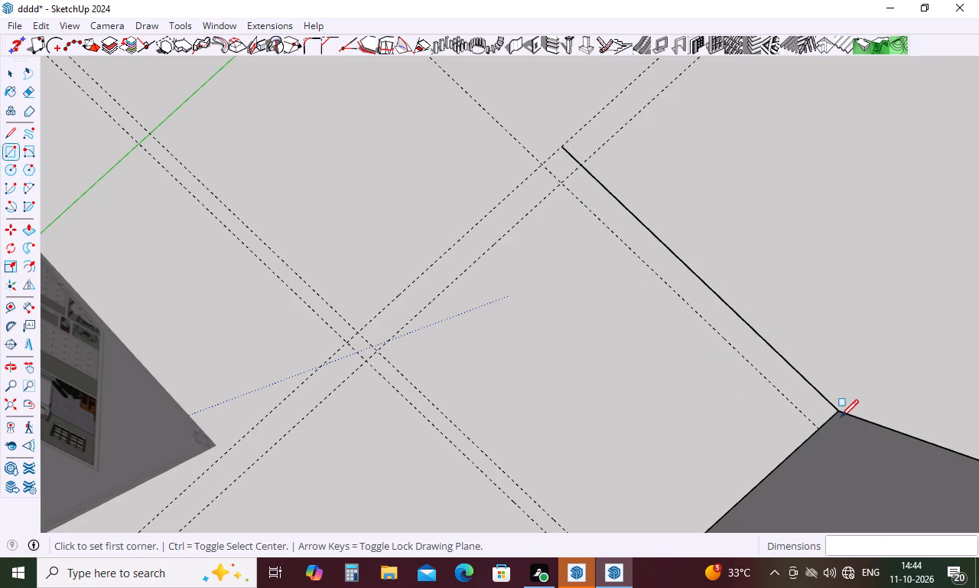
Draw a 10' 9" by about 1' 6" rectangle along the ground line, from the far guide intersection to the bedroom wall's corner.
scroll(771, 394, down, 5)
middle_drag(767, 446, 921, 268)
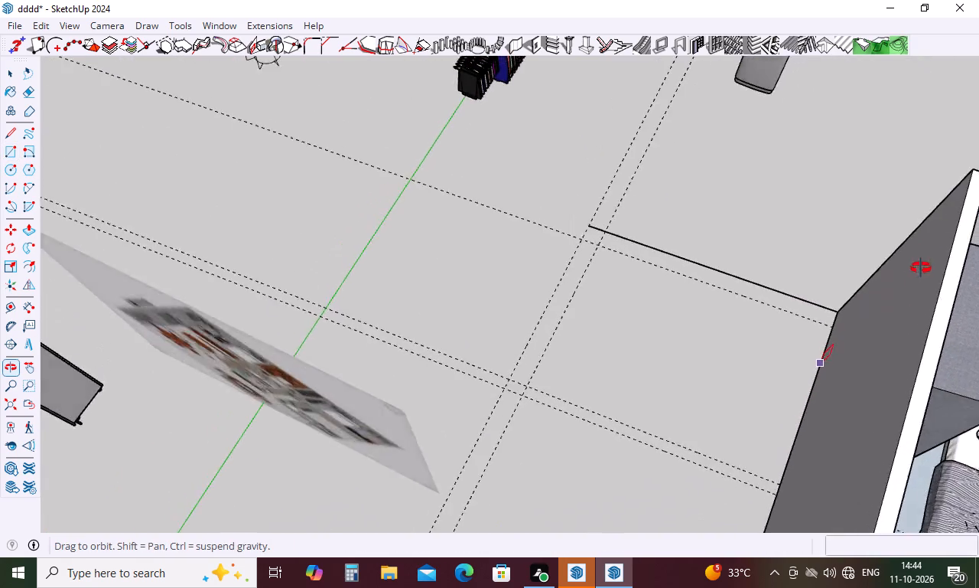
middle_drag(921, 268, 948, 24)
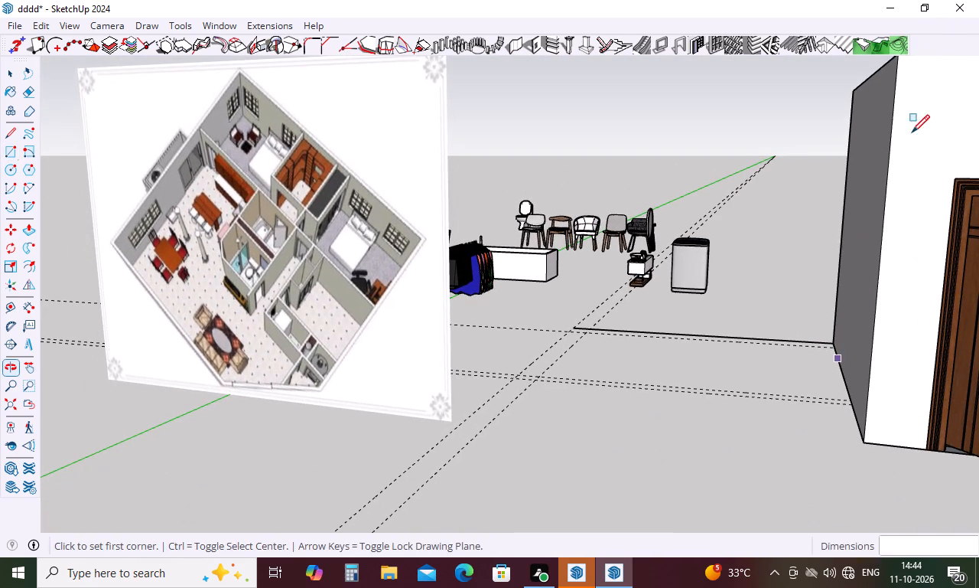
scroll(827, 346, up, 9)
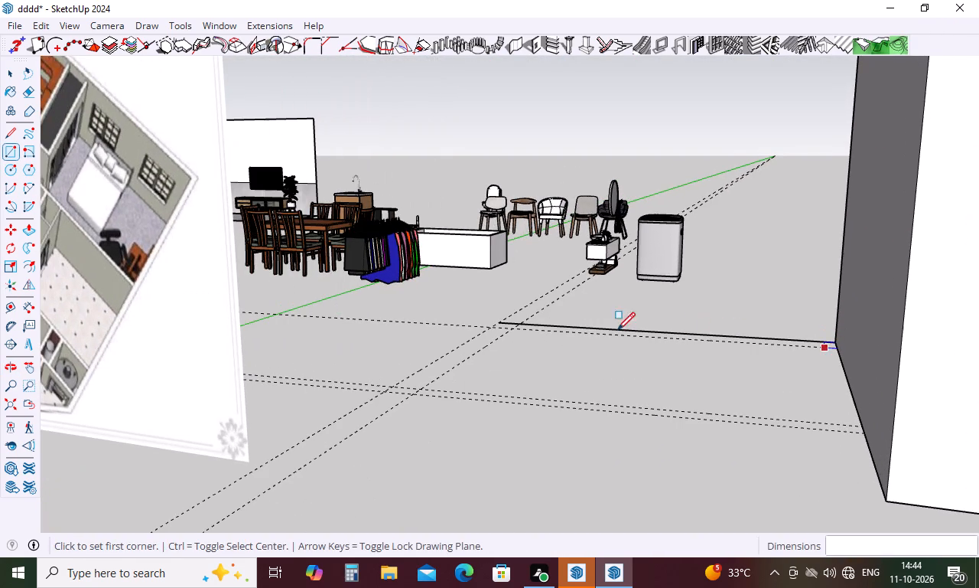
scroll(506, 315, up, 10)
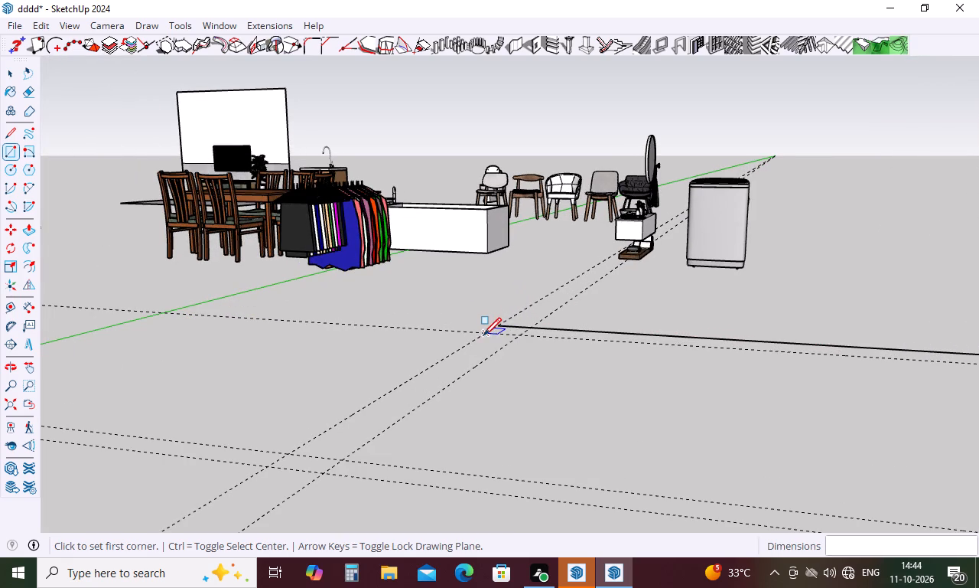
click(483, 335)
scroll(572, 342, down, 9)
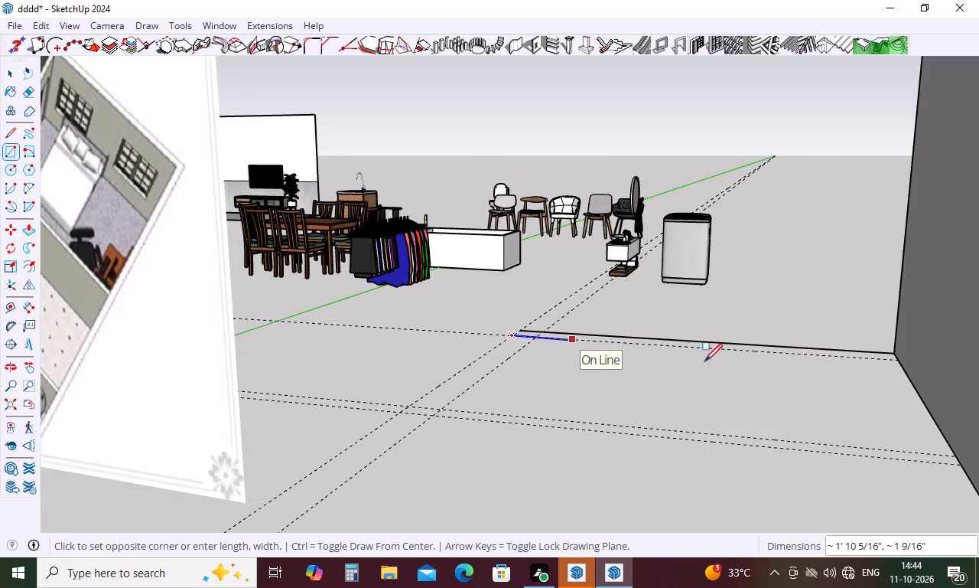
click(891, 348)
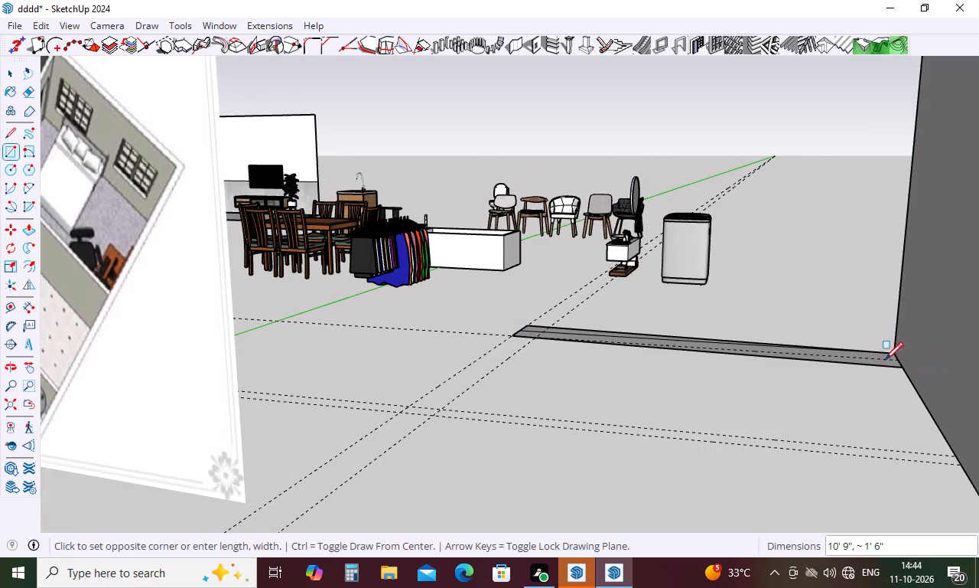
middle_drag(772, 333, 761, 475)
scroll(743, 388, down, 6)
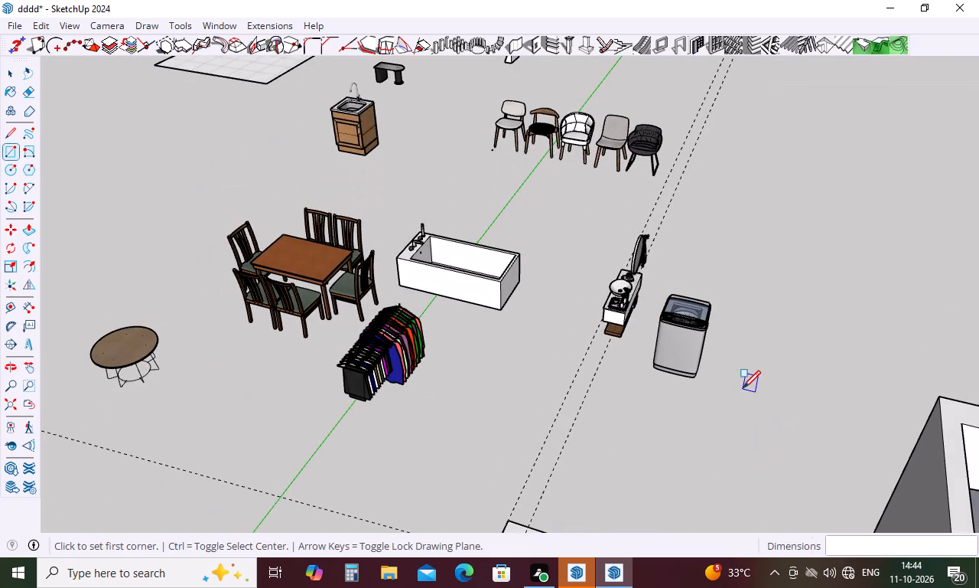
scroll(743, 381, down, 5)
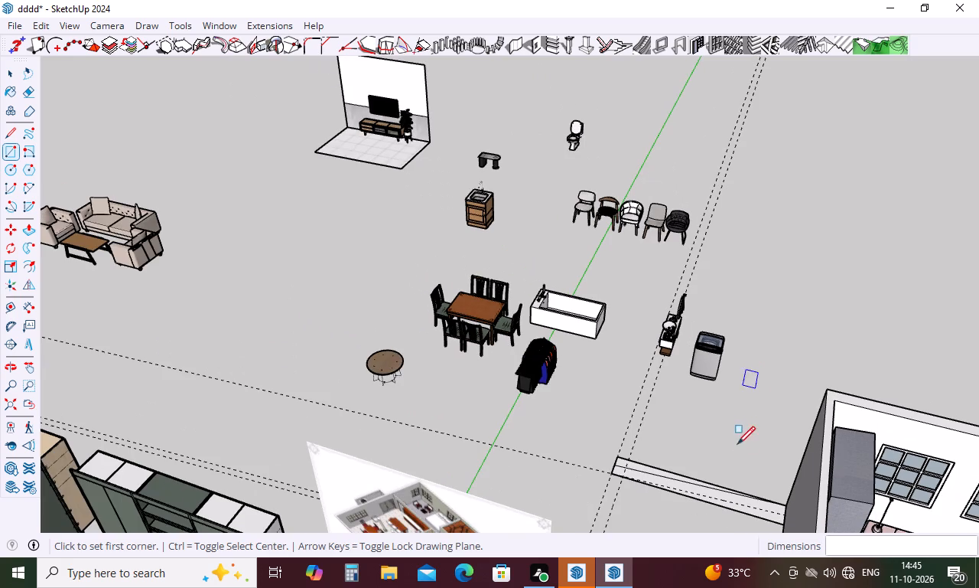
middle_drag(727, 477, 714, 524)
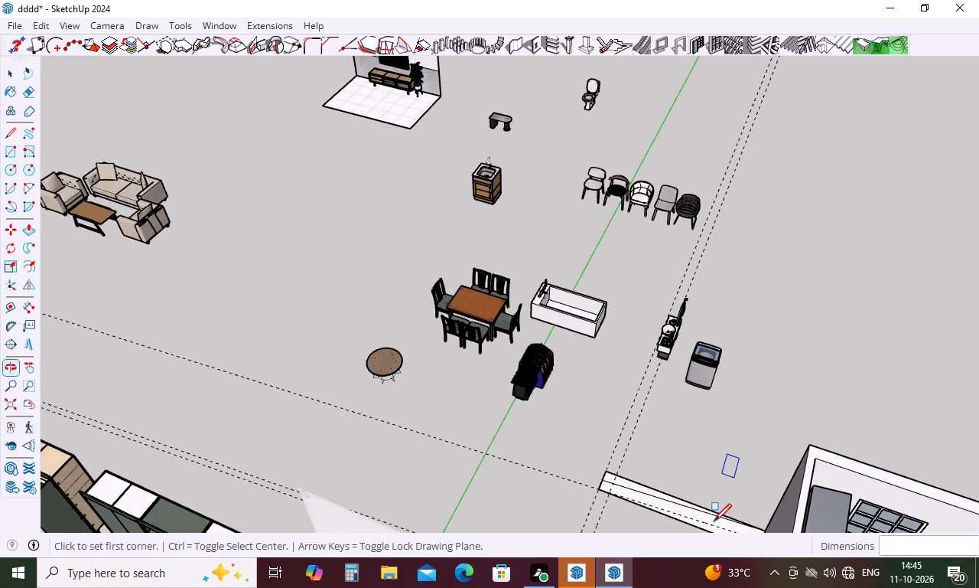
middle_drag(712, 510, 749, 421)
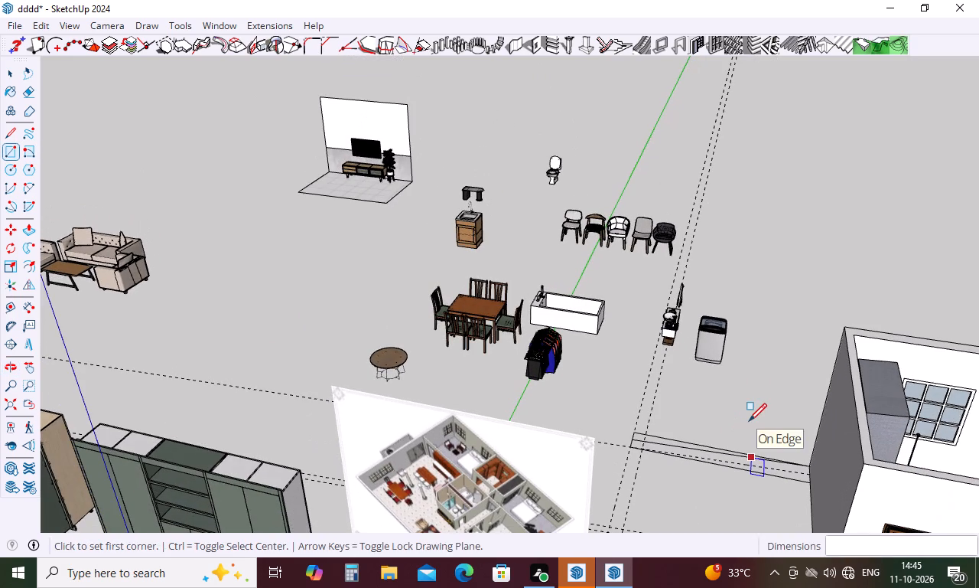
Undo the long rectangle, the cross guides and the ground line, keeping the pair of parallel guides.
key(ctrl+z)
key(ctrl+z)
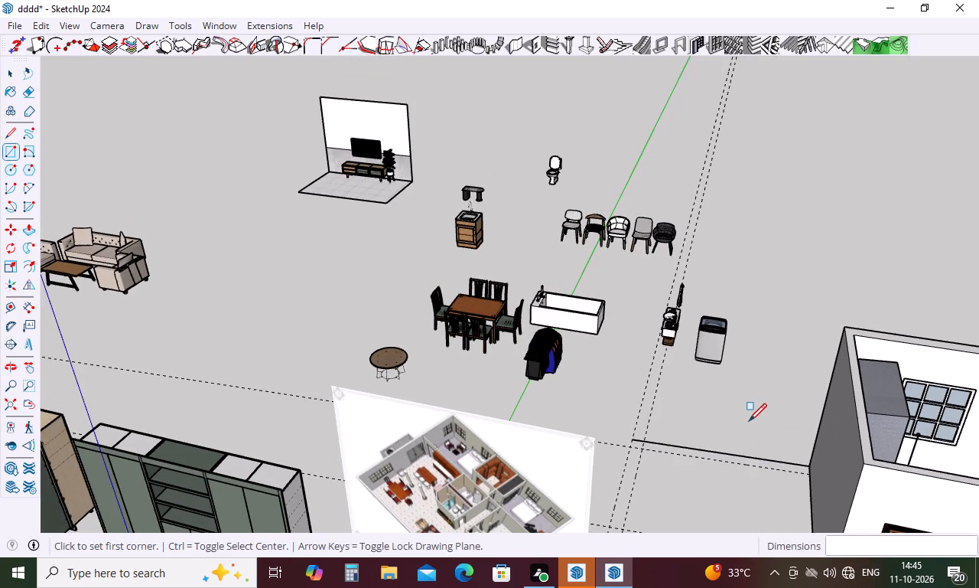
key(ctrl+z)
key(ctrl+z)
key(ctrl+z)
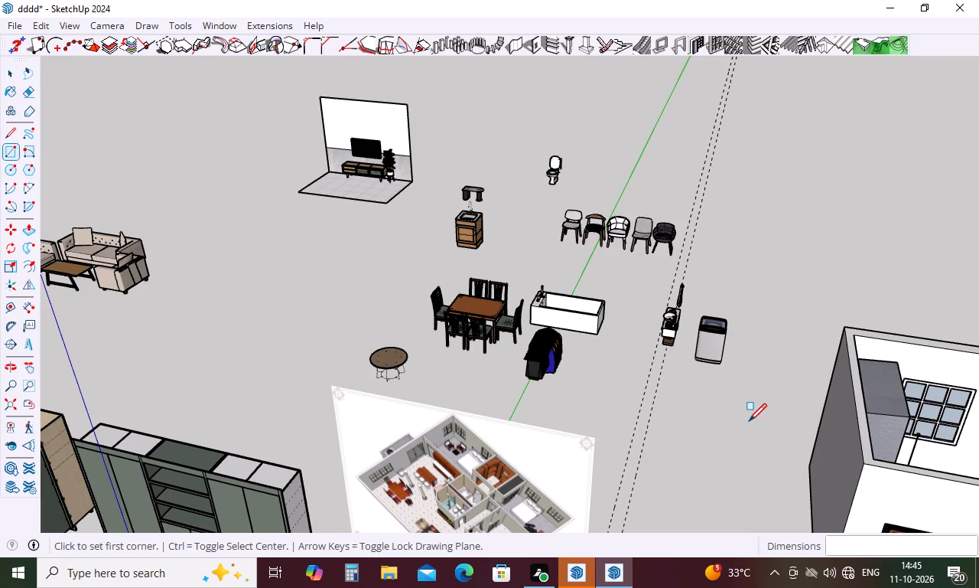
Redraw the ground line along the red axis, about 10' 9" from the bedroom wall's base corner to the farther parallel guide.
key(Escape)
key(l)
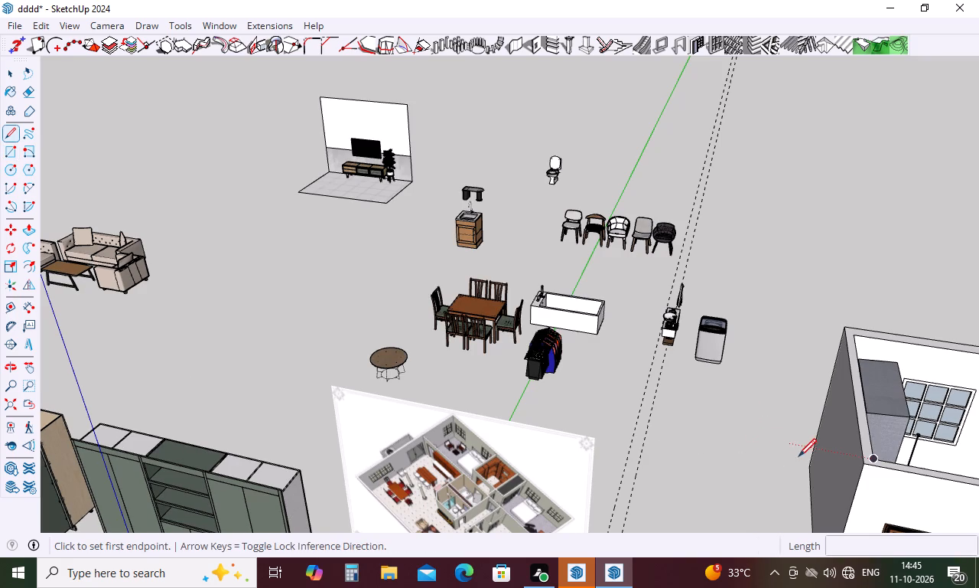
click(805, 465)
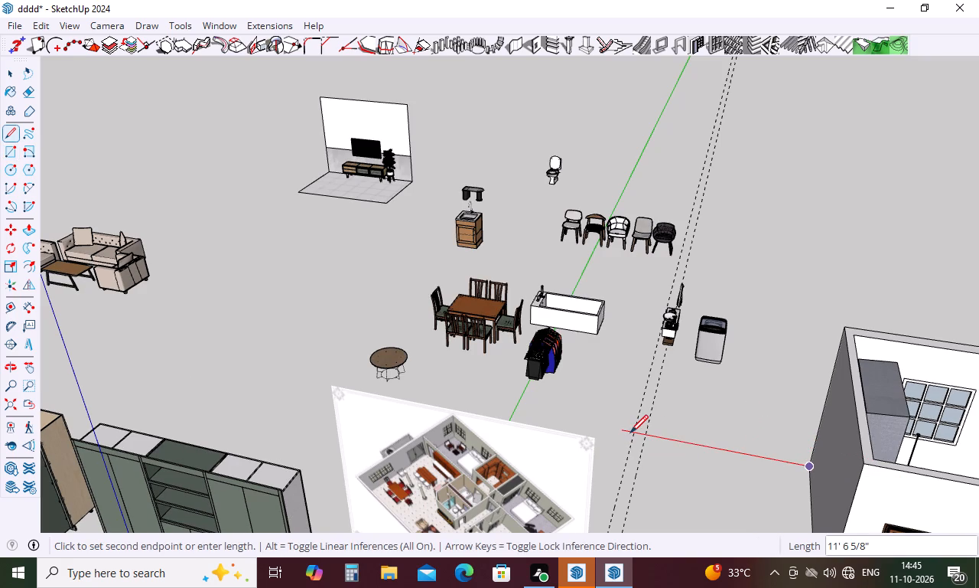
click(631, 432)
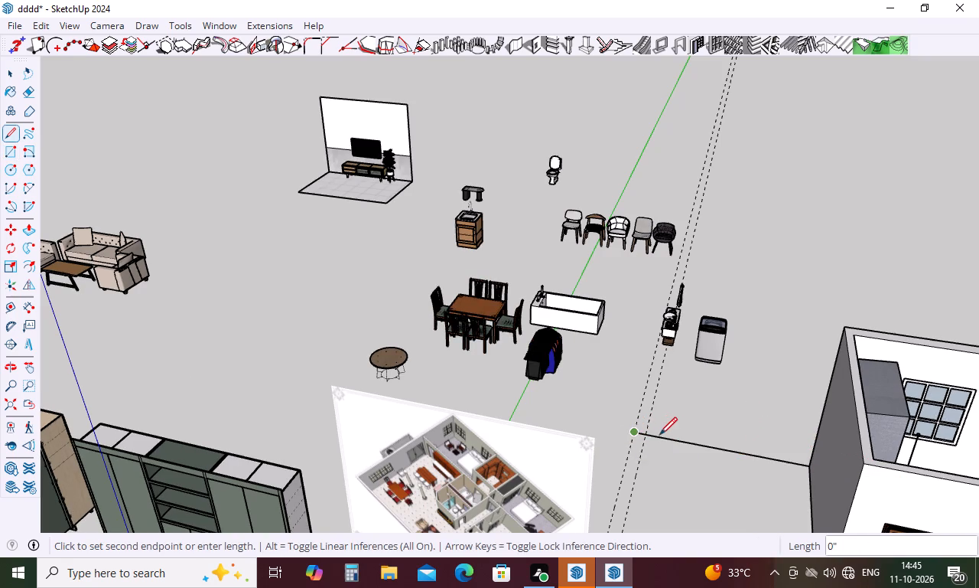
key(Escape)
key(space)
Place a guide parallel to the ground line, offset 9" toward the bedroom's door side.
text(t)
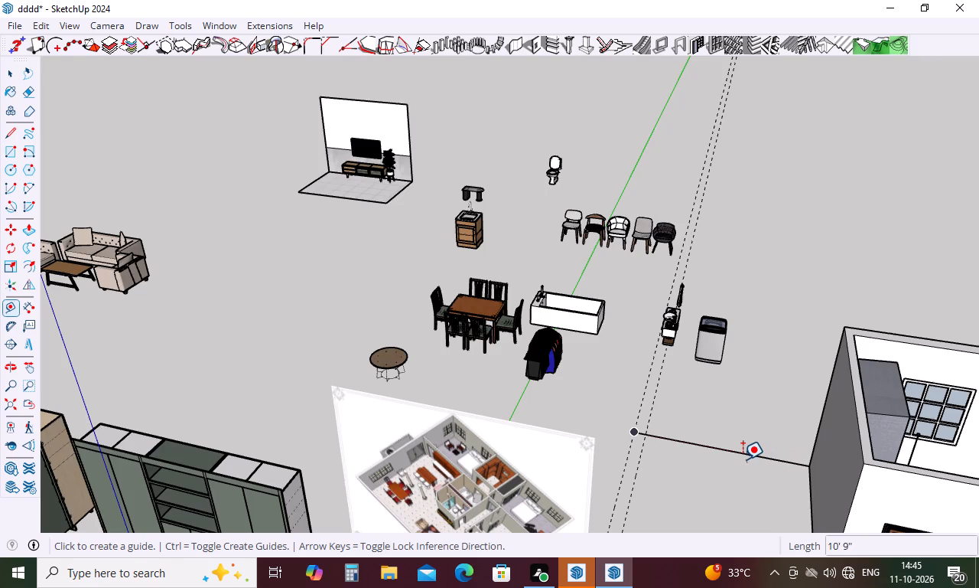
drag(743, 458, 743, 467)
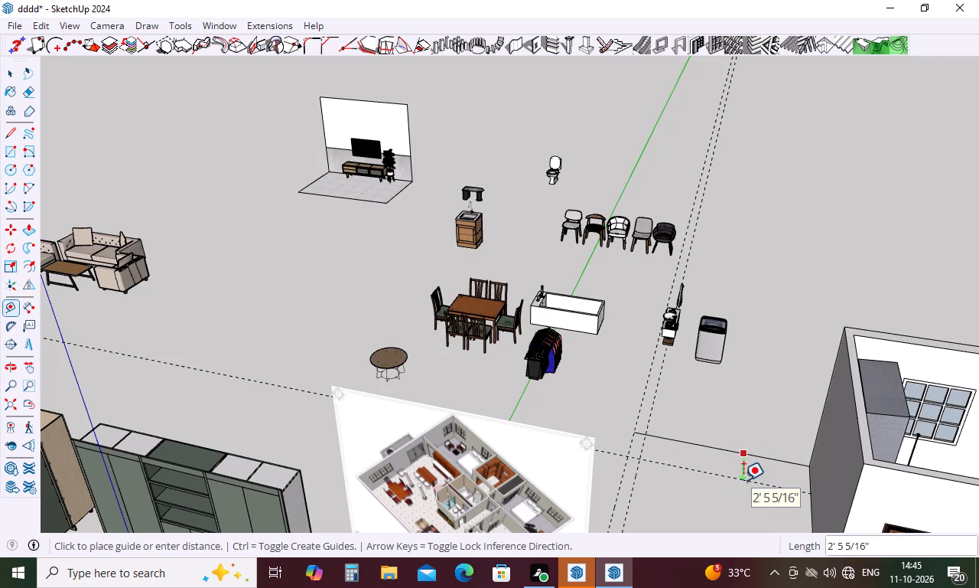
key(9)
key(Return)
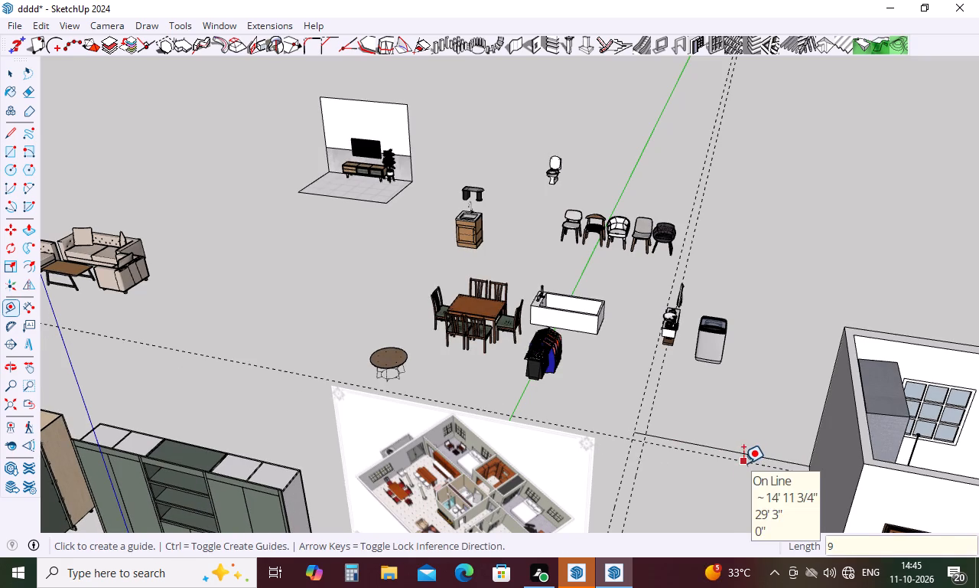
Place a guide 7' beyond the 9" guide and another 5" back from it toward the ground line.
click(743, 463)
scroll(751, 423, down, 5)
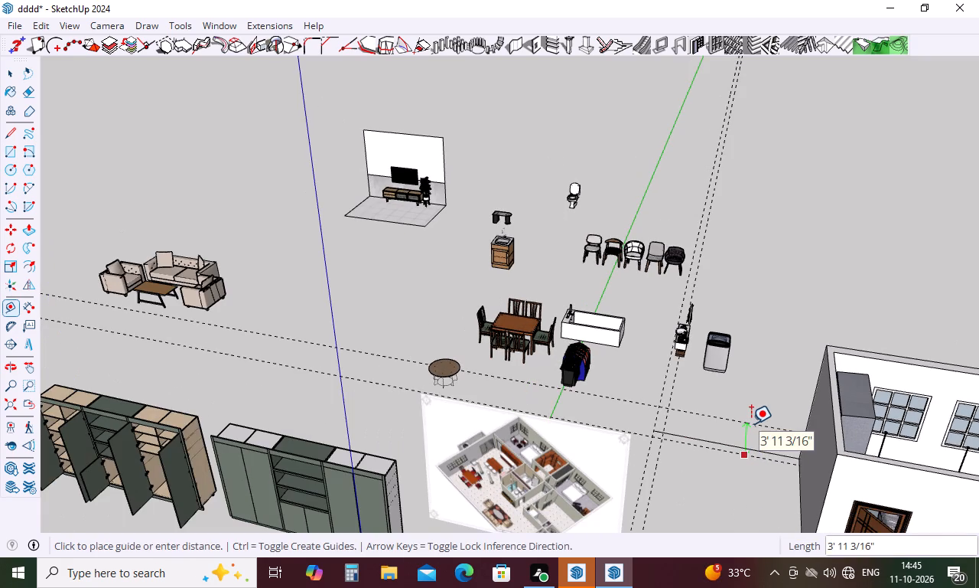
scroll(751, 423, down, 10)
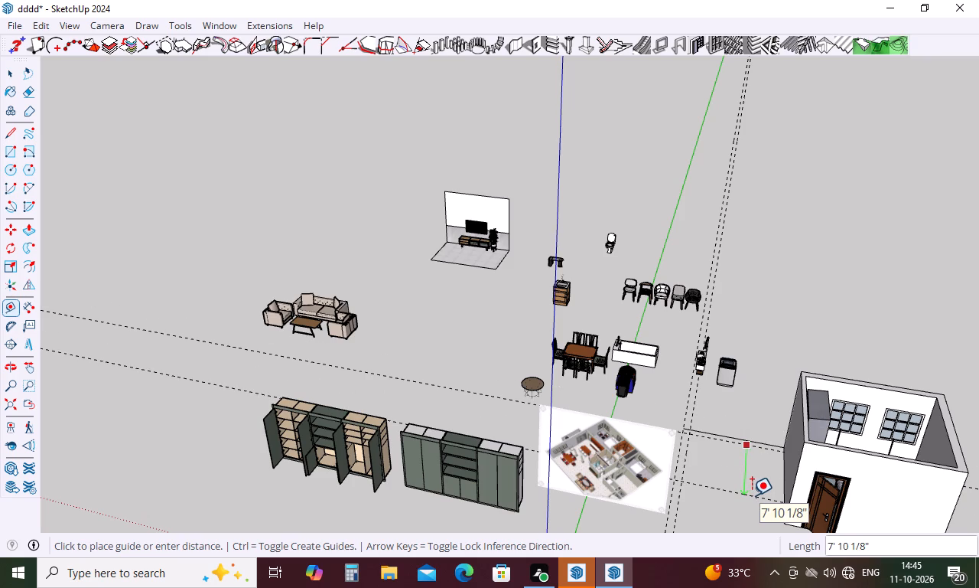
text(7')
key(Return)
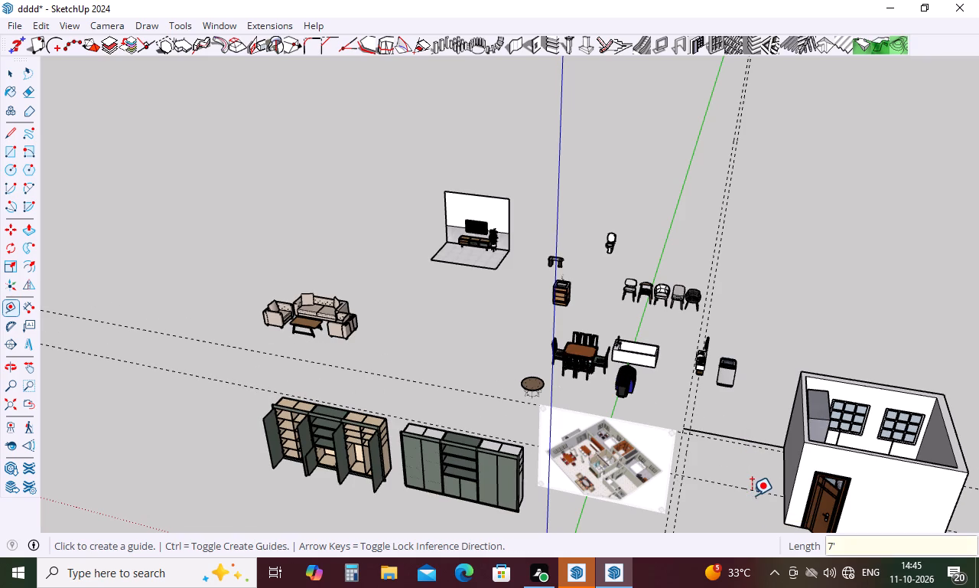
click(757, 488)
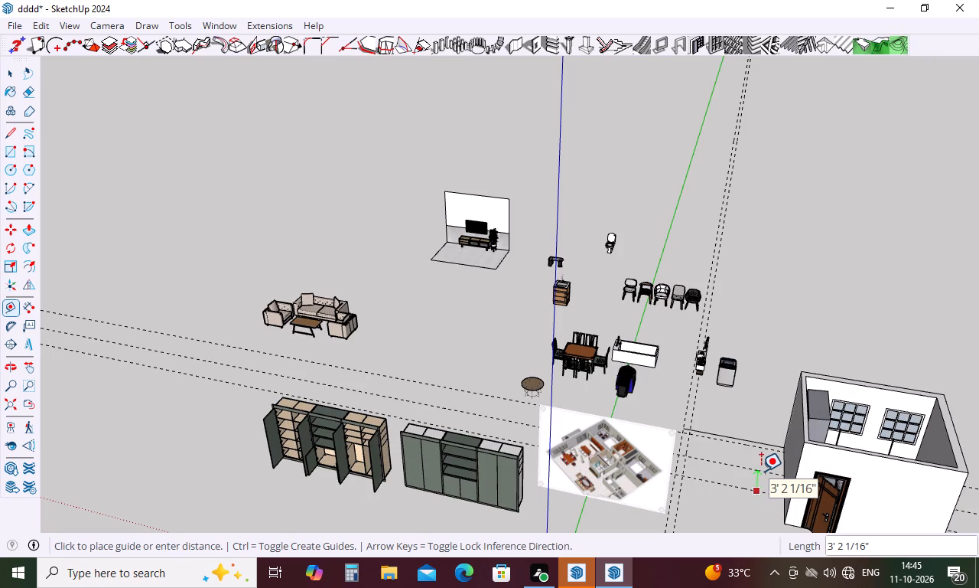
key(5)
key(Return)
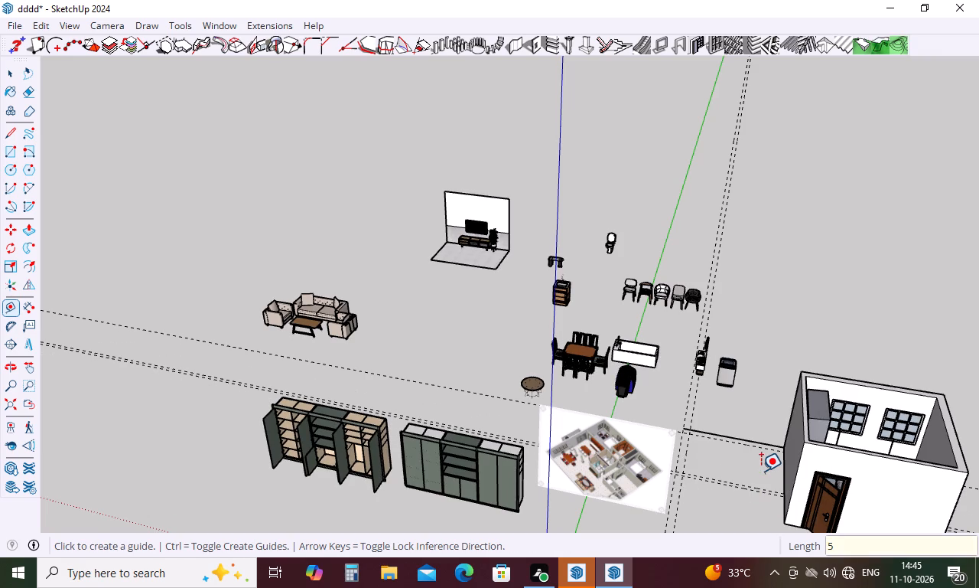
key(Escape)
Delete the ground line running from the bedroom wall's base corner to the farther parallel guide.
scroll(761, 471, up, 6)
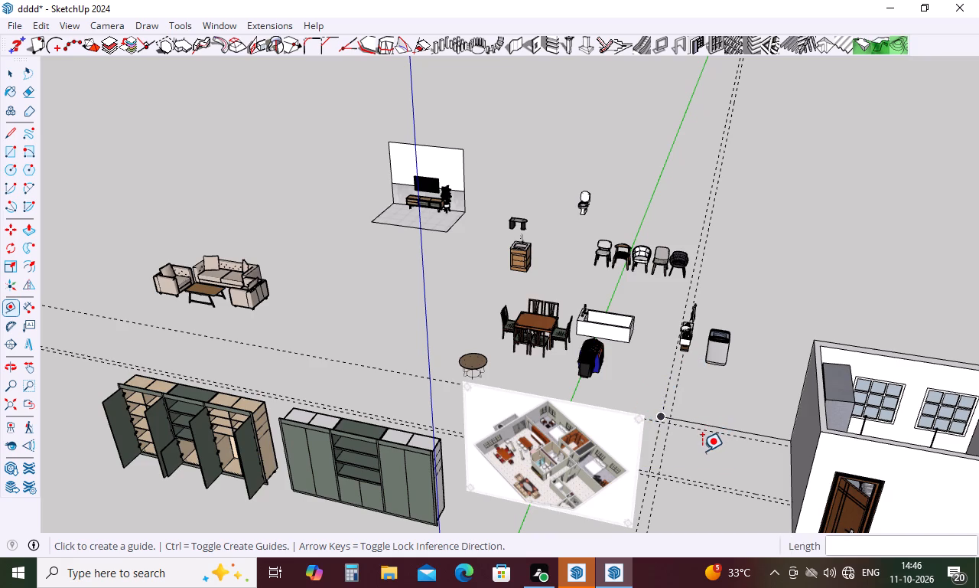
key(Escape)
key(r)
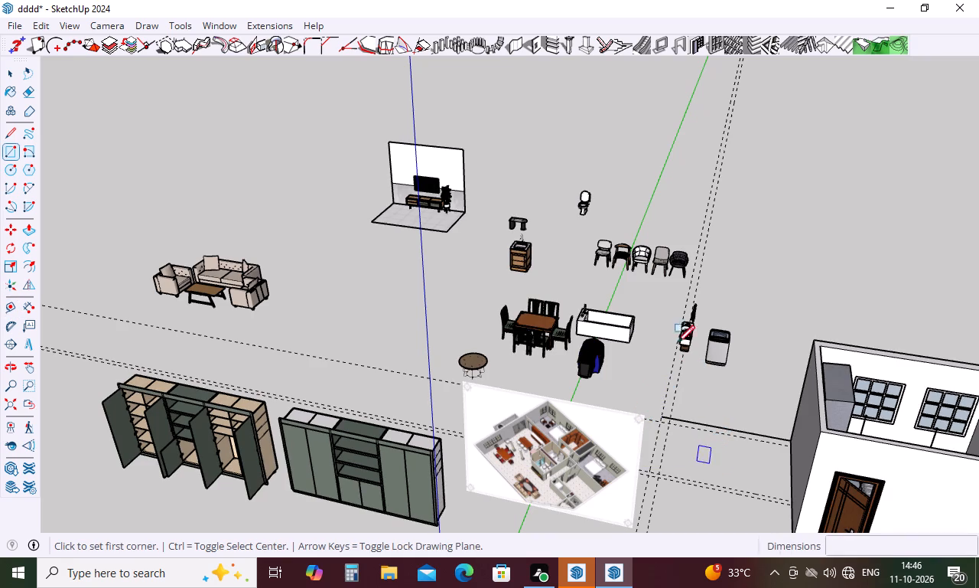
scroll(668, 437, up, 11)
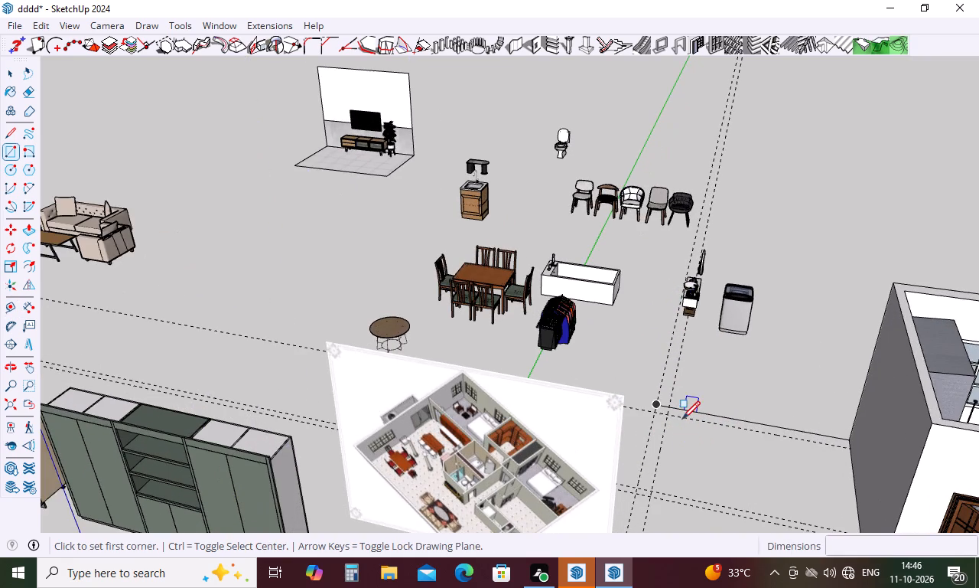
scroll(682, 419, up, 12)
key(space)
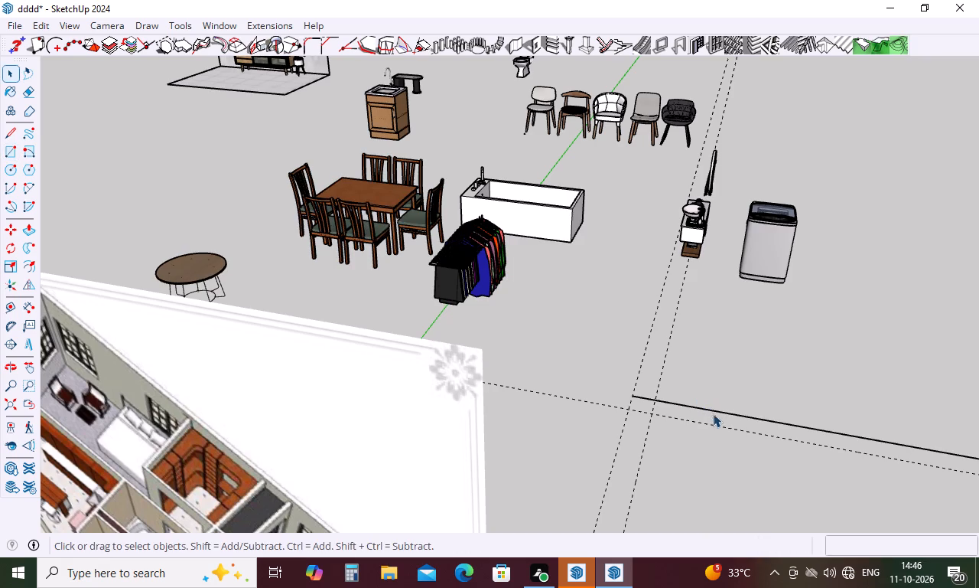
click(715, 411)
key(Delete)
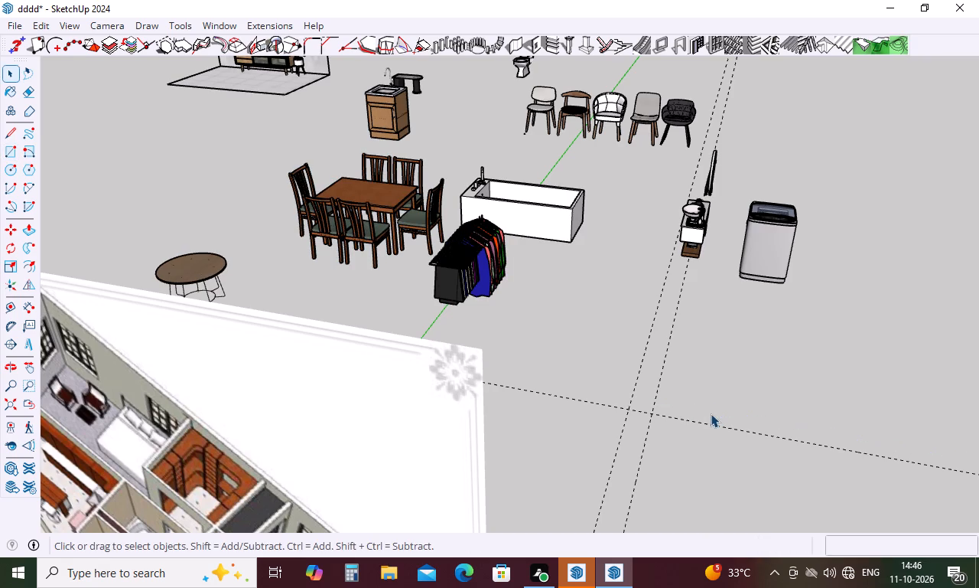
Draw a 10' 9" by 9" wall rectangle from the far guide intersection to the bedroom wall's base corner.
key(r)
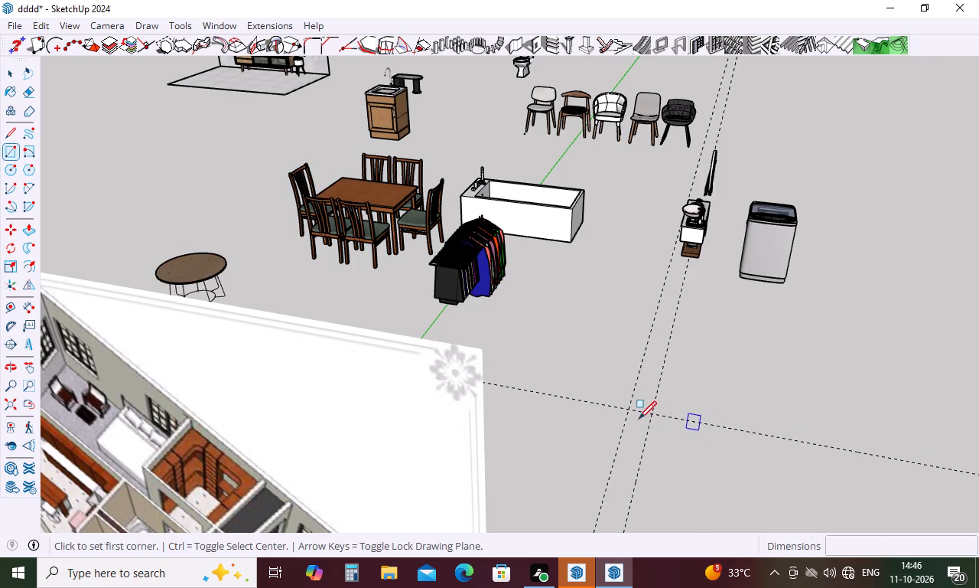
click(629, 412)
scroll(785, 396, down, 5)
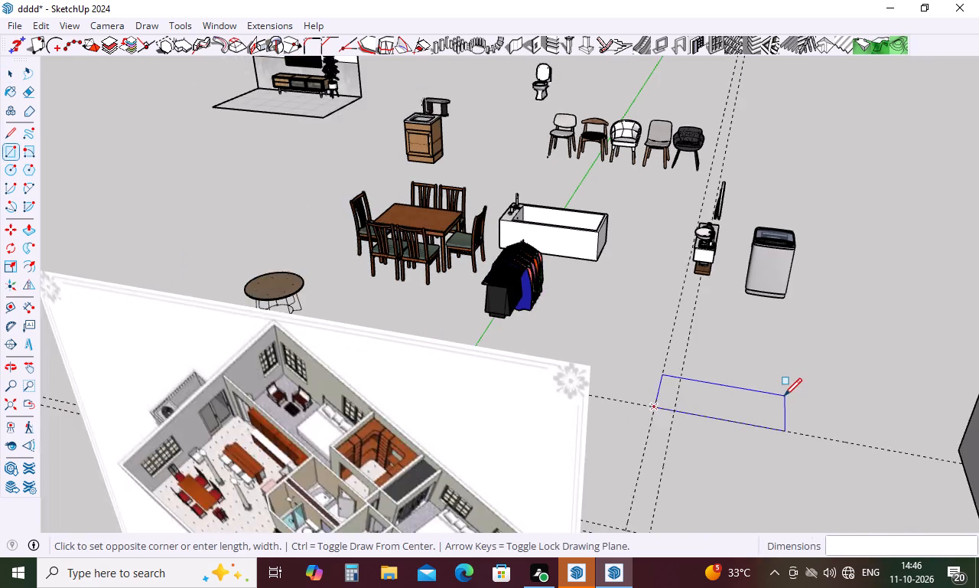
scroll(784, 396, down, 4)
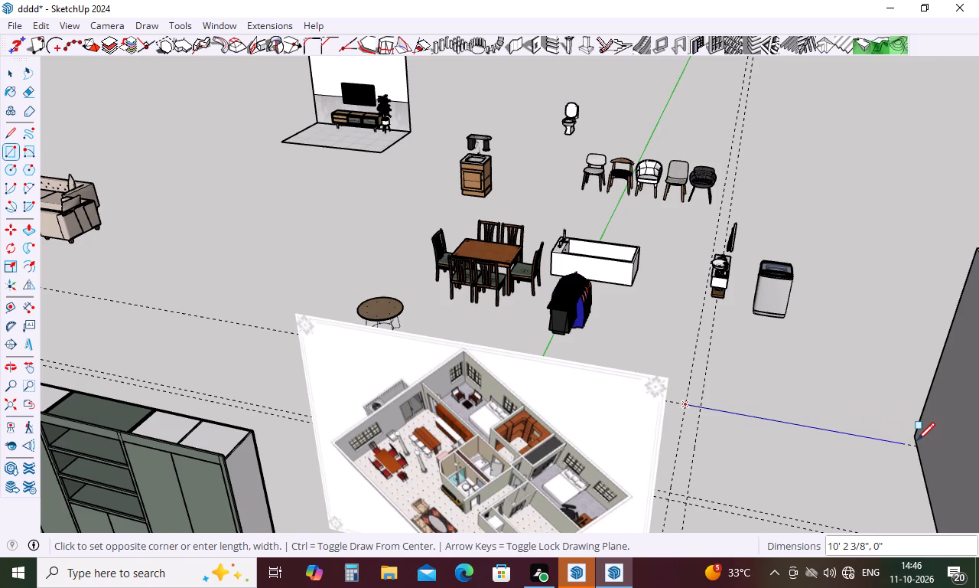
click(918, 438)
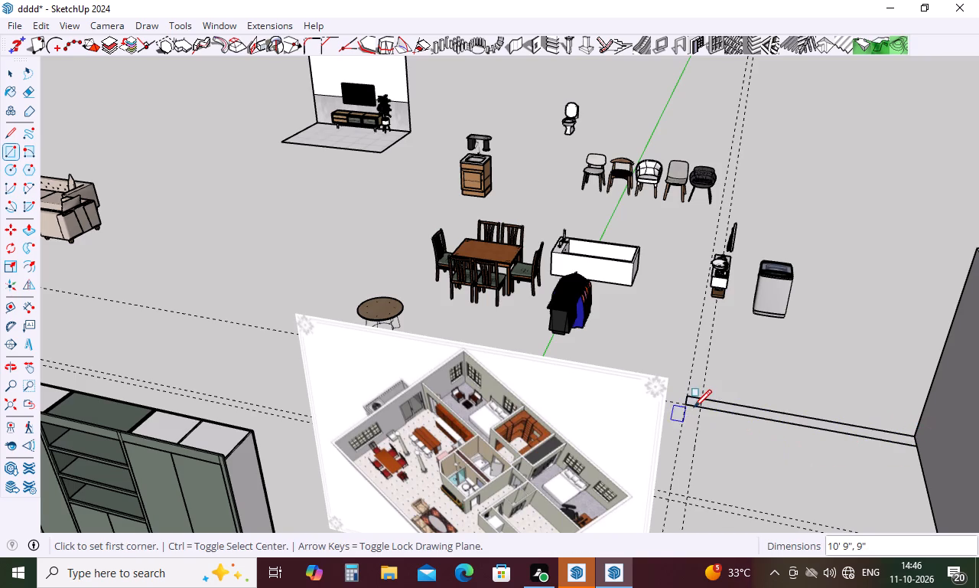
Draw a 7' by 9" wall rectangle between the parallel guides, from the long wall rectangle to the 7' guide.
click(688, 406)
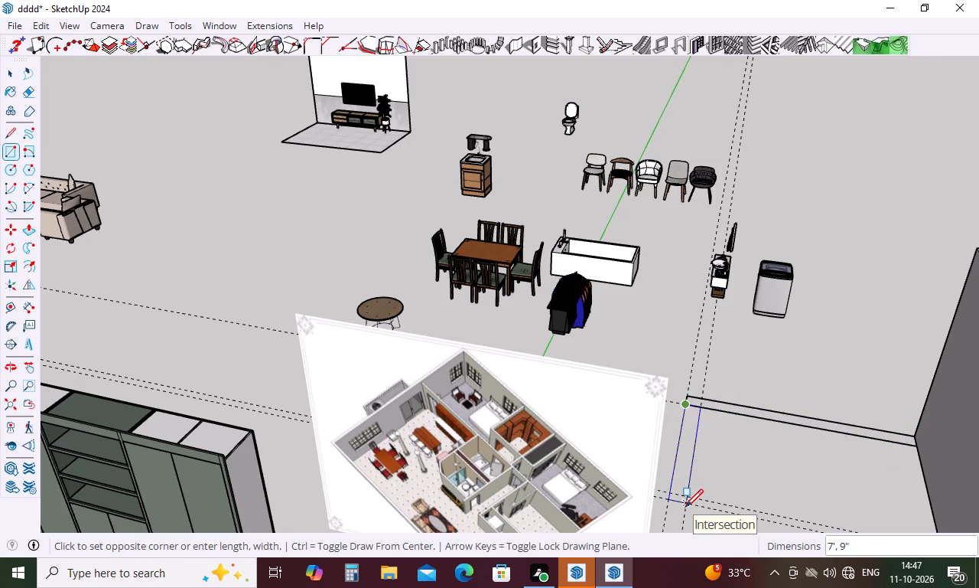
click(685, 507)
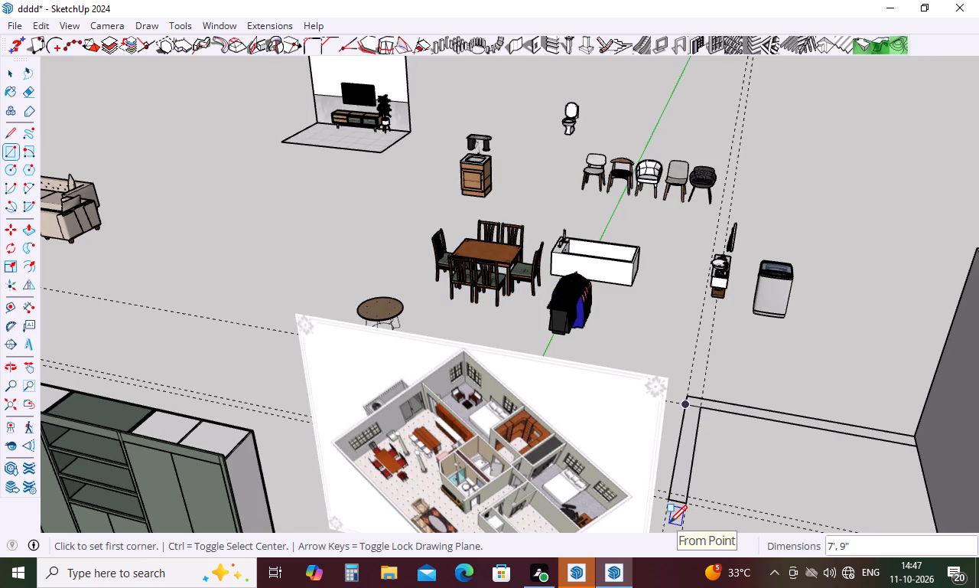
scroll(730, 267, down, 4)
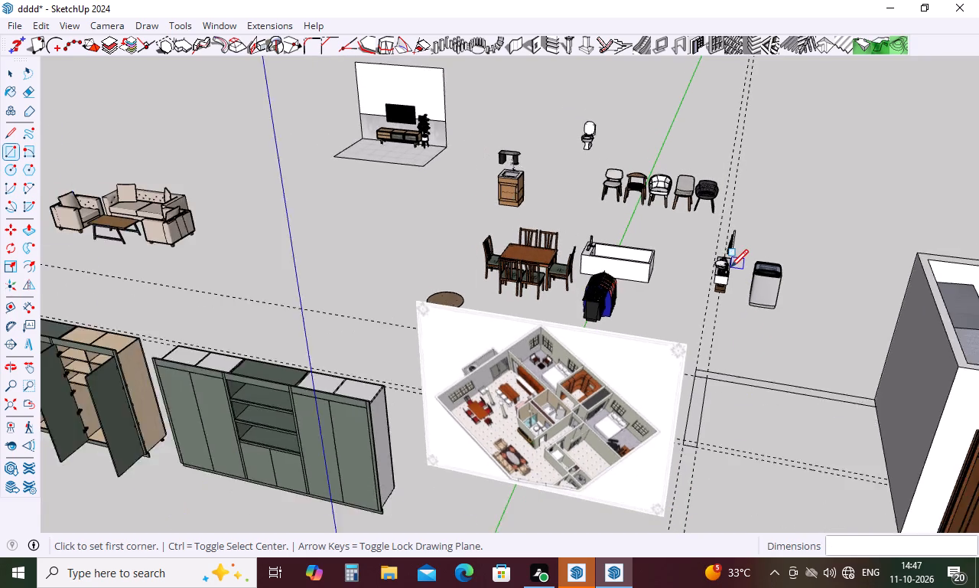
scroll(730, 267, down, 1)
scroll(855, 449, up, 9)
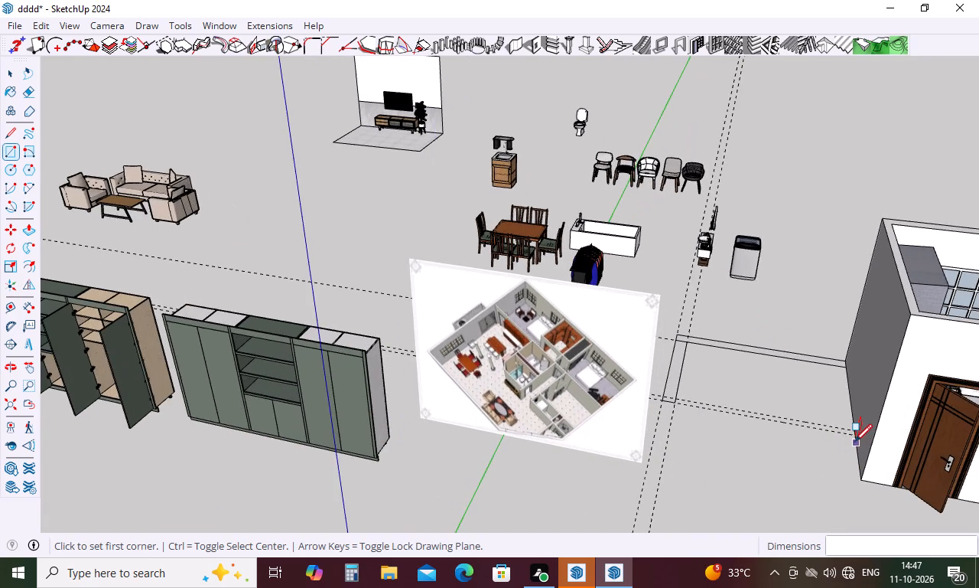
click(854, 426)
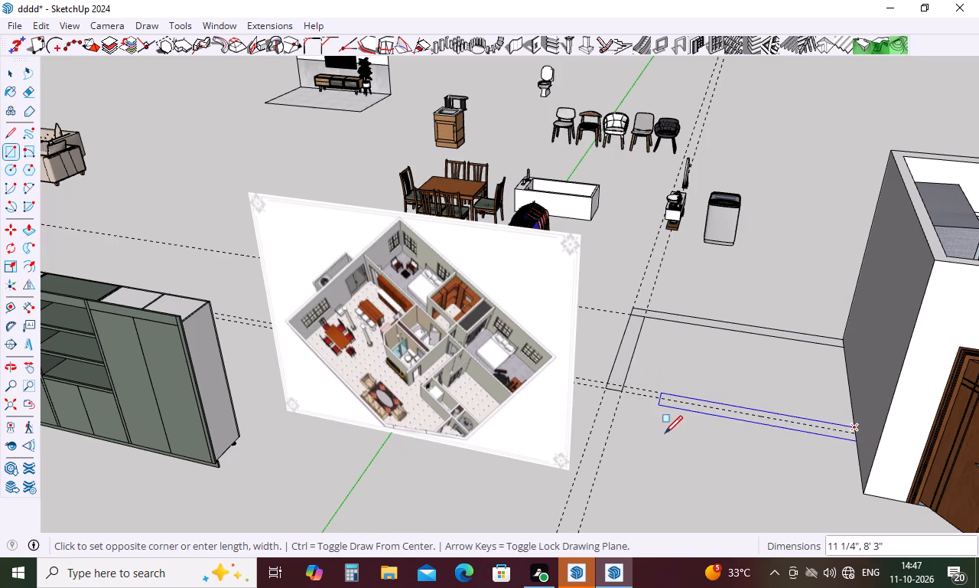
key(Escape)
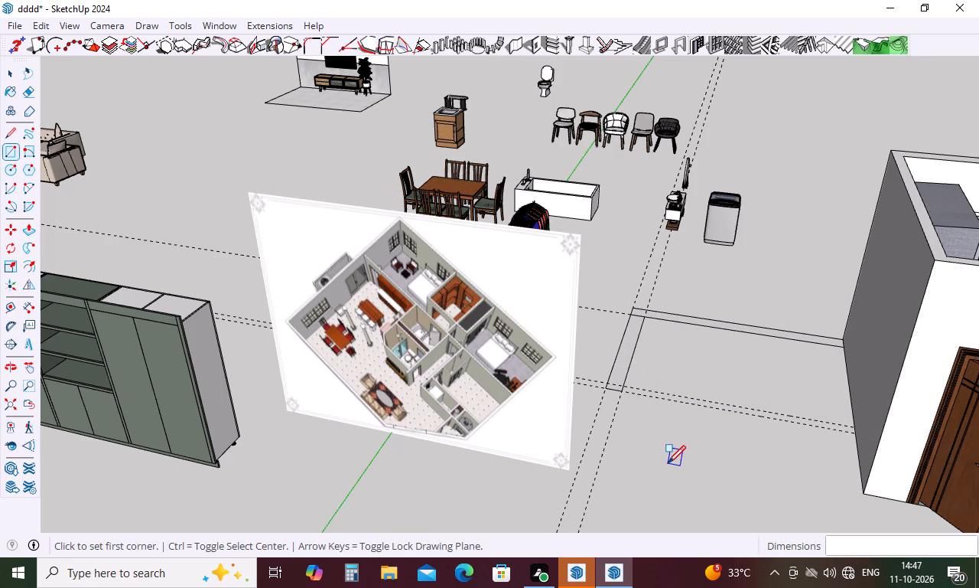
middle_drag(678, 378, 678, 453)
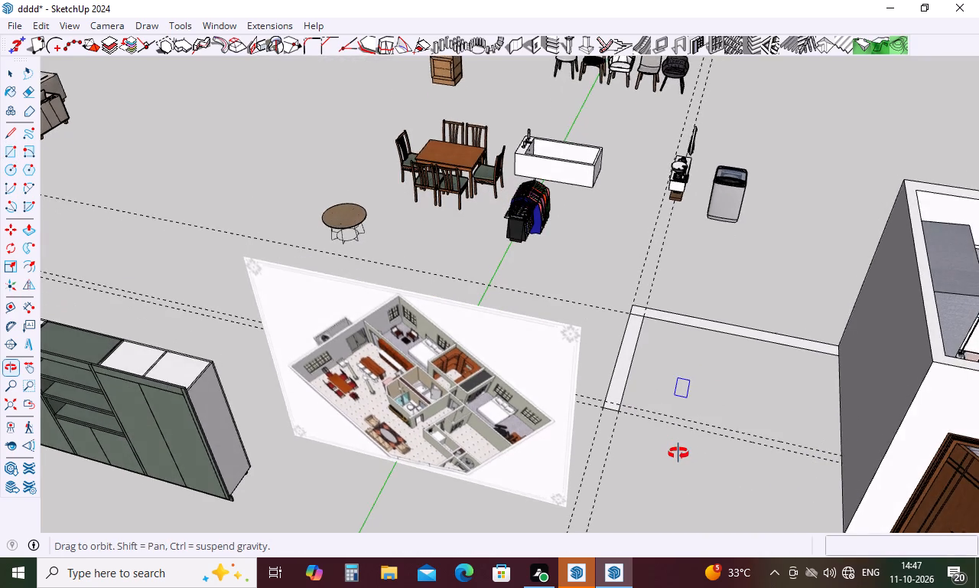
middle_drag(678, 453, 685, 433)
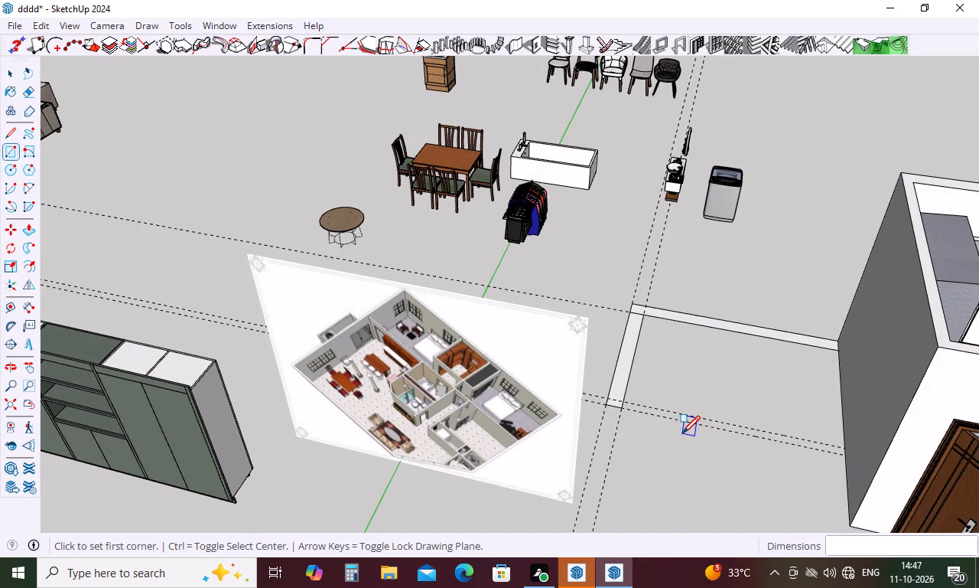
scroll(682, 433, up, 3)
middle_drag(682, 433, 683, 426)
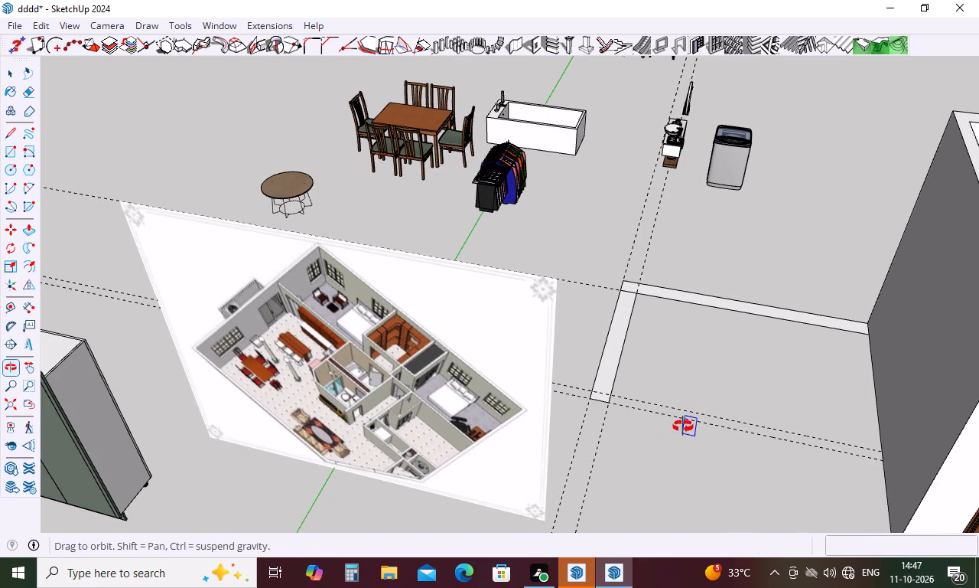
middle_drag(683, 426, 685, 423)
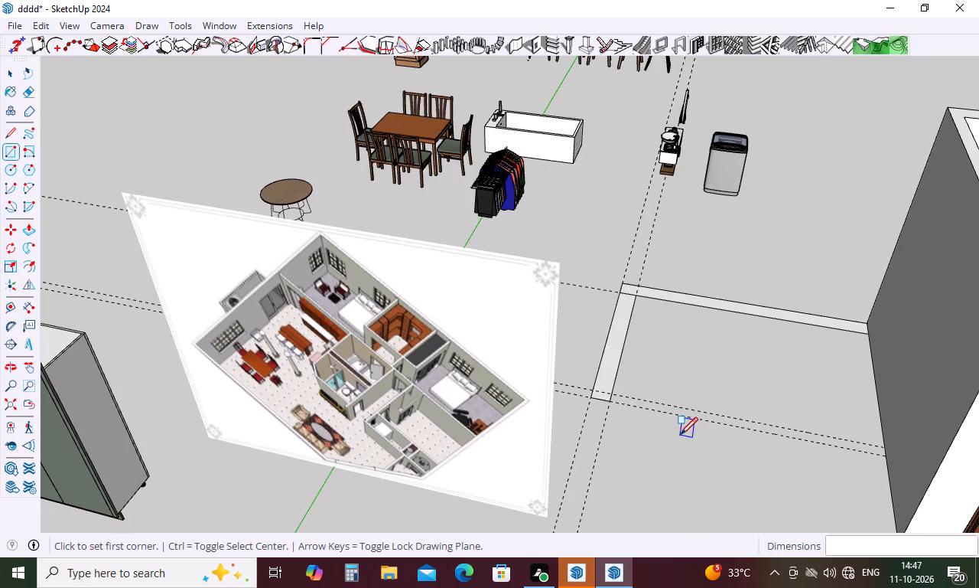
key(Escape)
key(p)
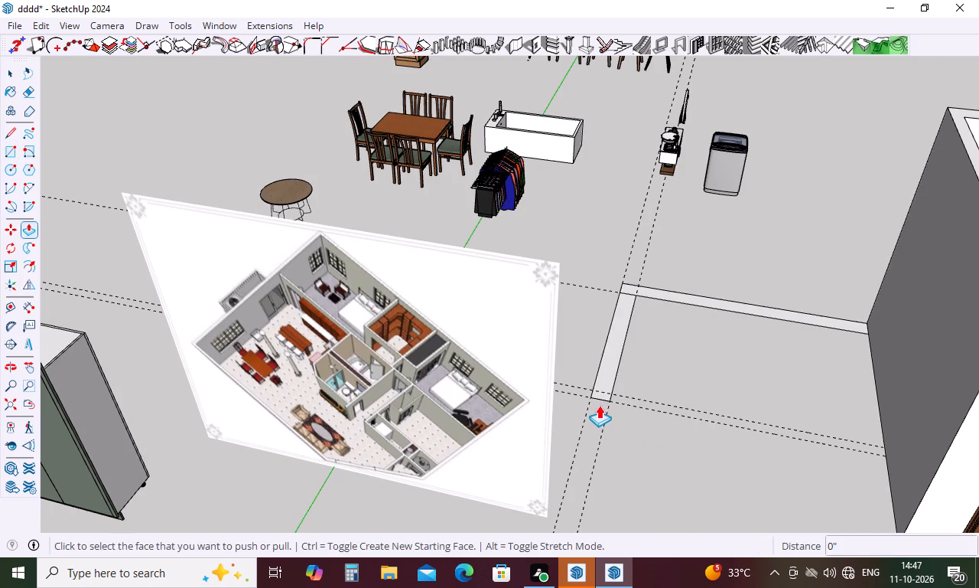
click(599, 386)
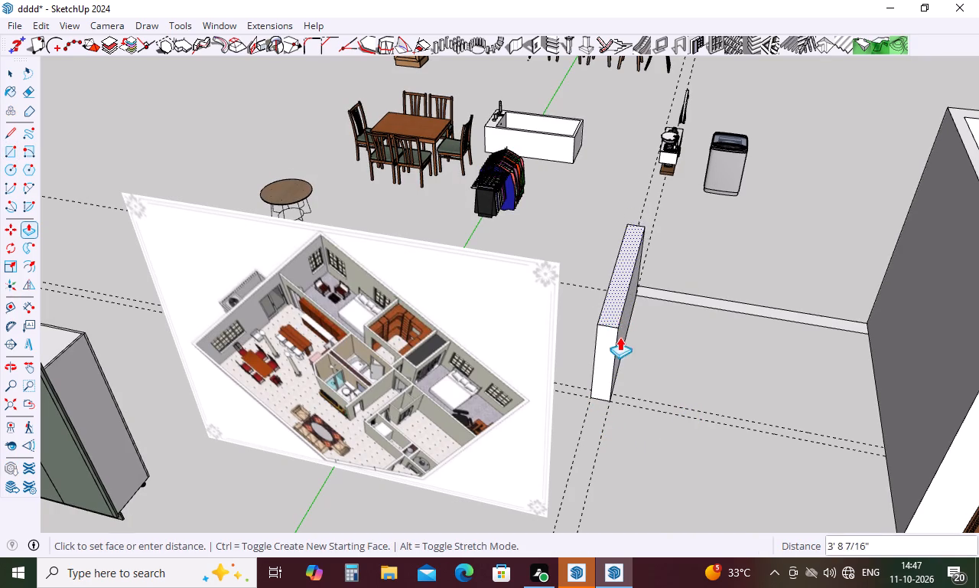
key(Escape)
Erase the shared edge between the two wall rectangles and all the construction guides around them.
key(e)
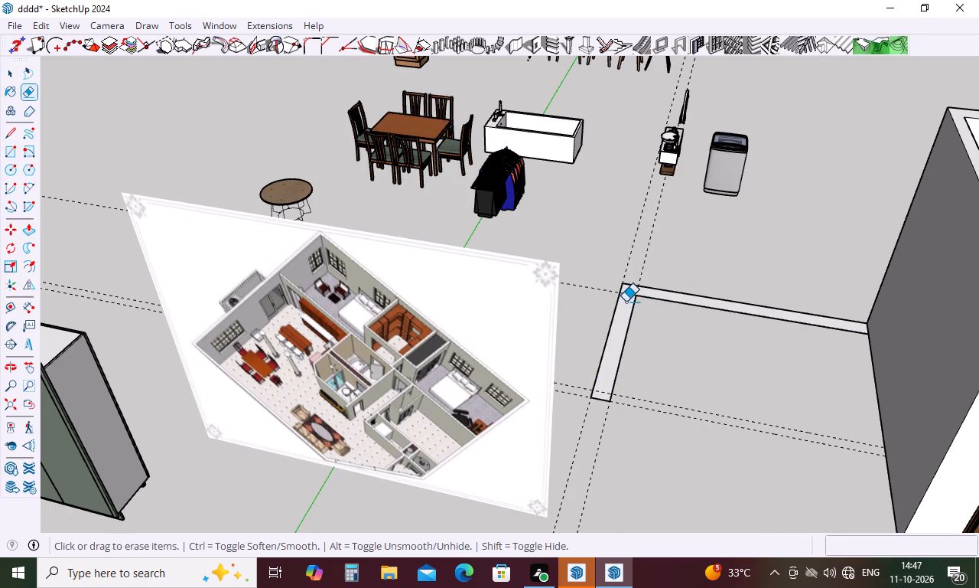
drag(629, 293, 629, 300)
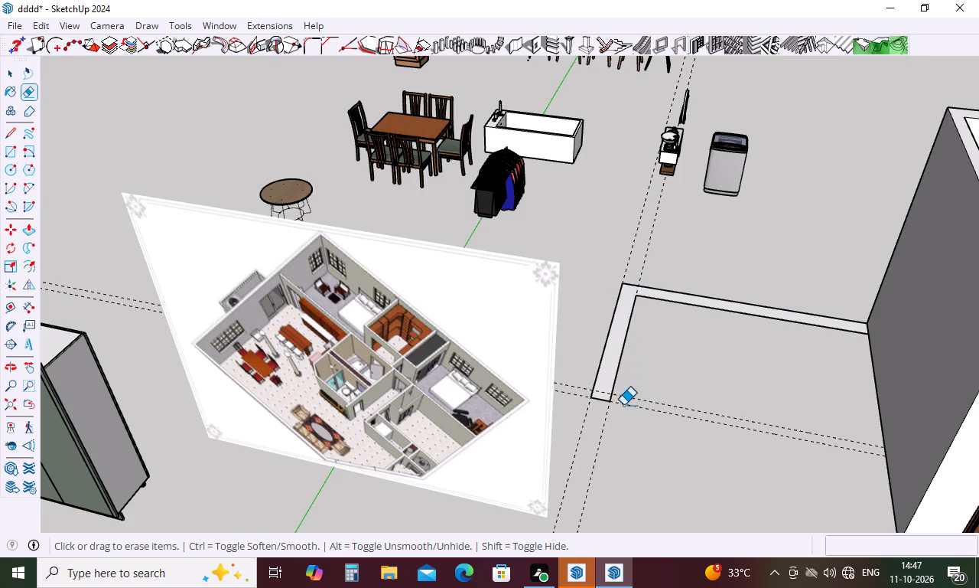
drag(653, 400, 629, 431)
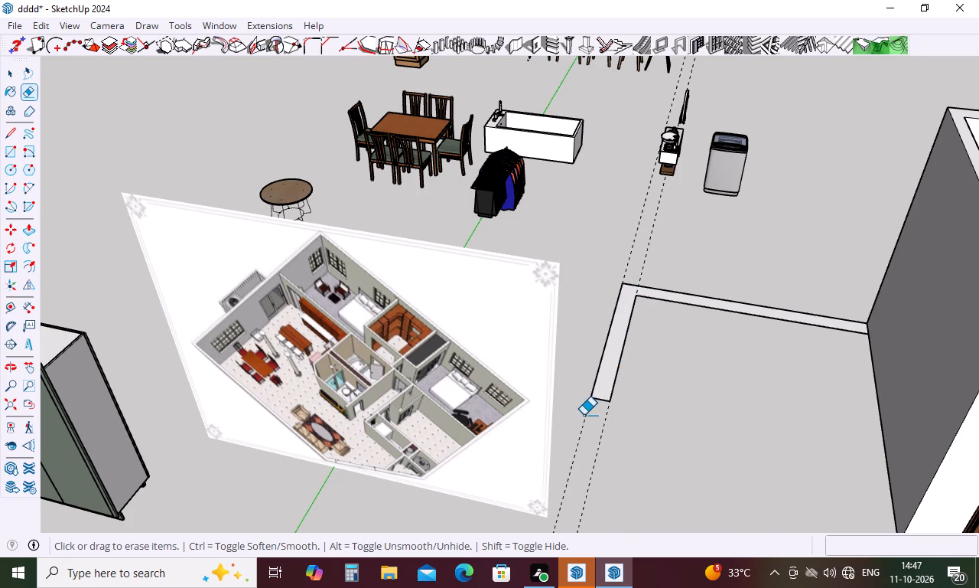
drag(584, 415, 621, 433)
key(Escape)
Extrude the L-shaped wall outline up 10', level with the top of the adjoining bedroom wall.
key(p)
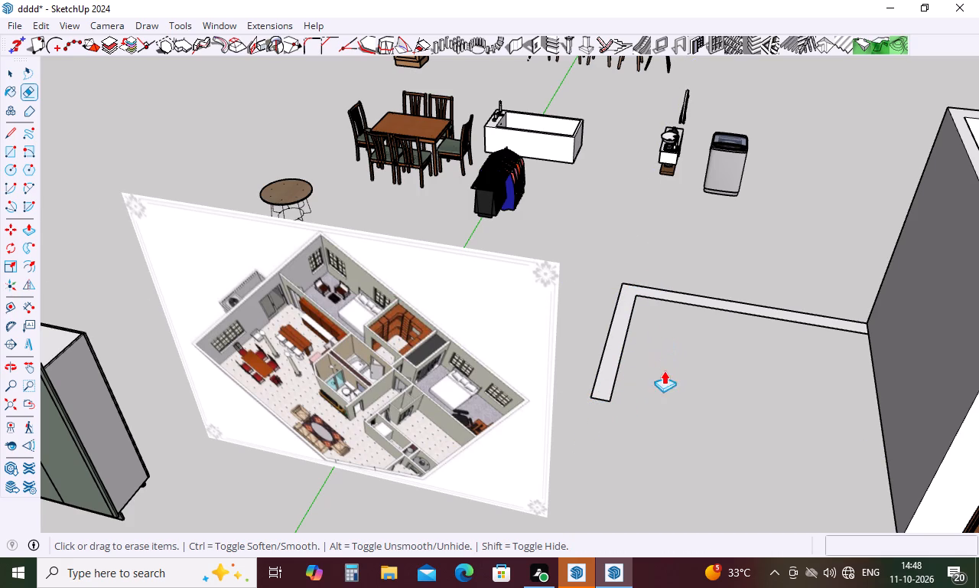
click(599, 385)
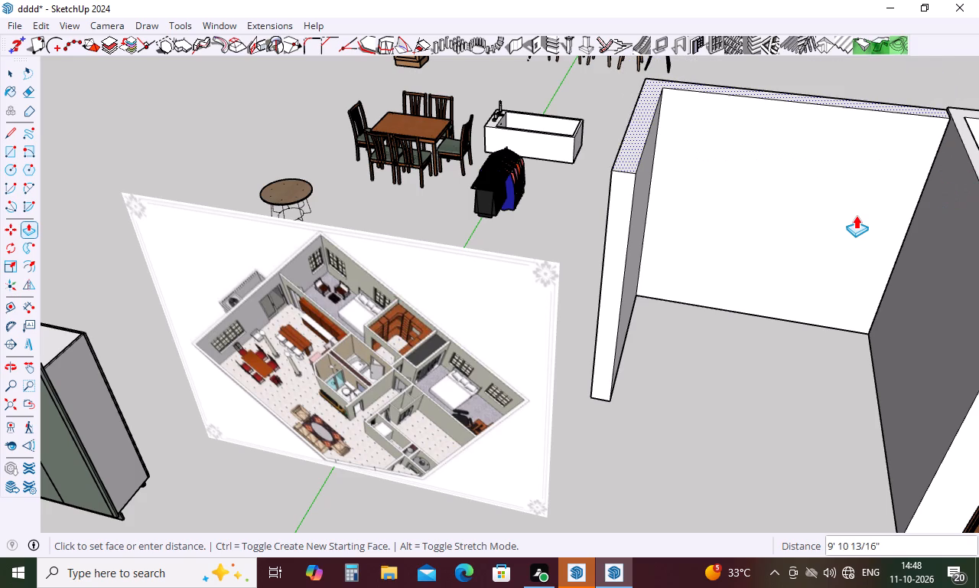
scroll(844, 216, down, 7)
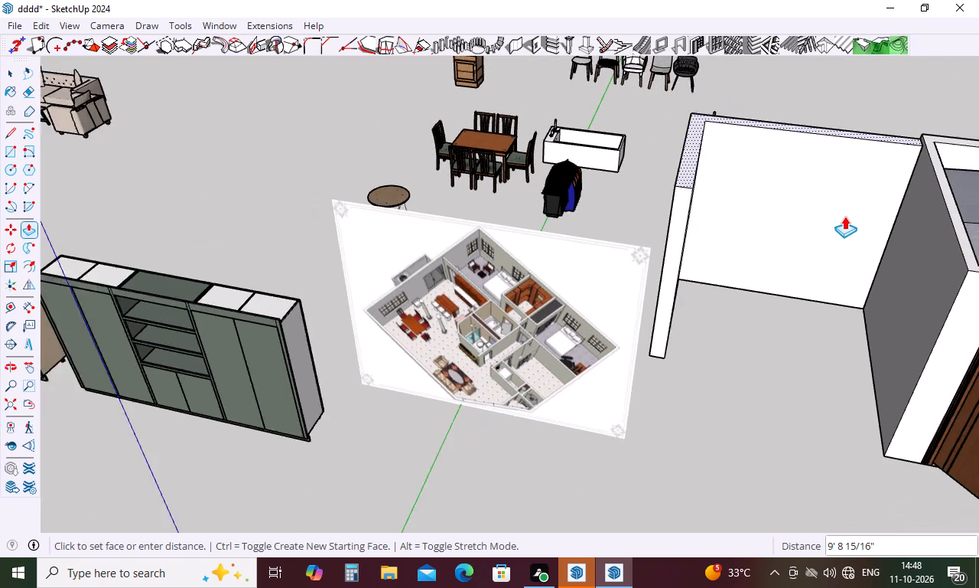
click(929, 158)
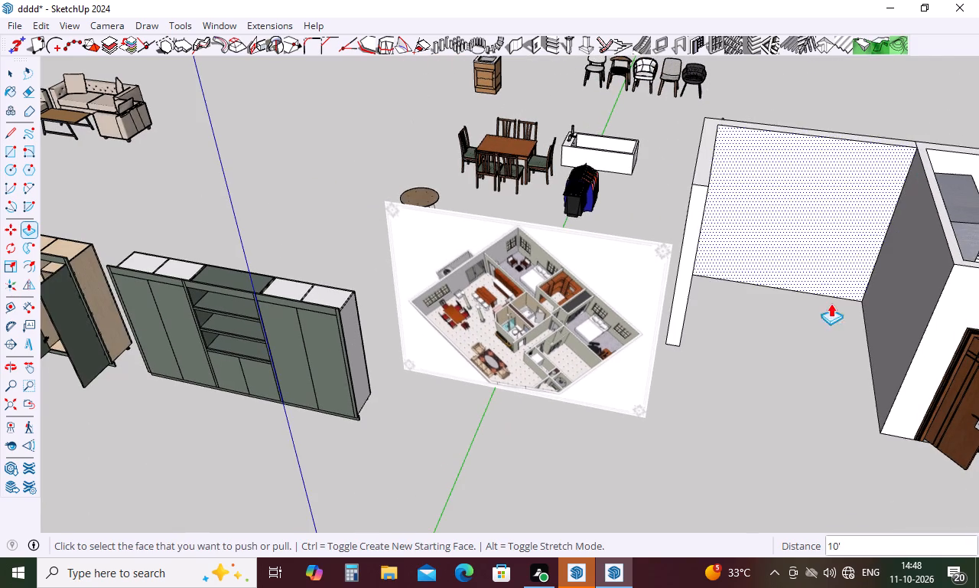
key(Escape)
Open the group holding the open-door and closed-door wardrobes for editing, at the level where both wardrobes' parts are accessible.
scroll(807, 336, down, 4)
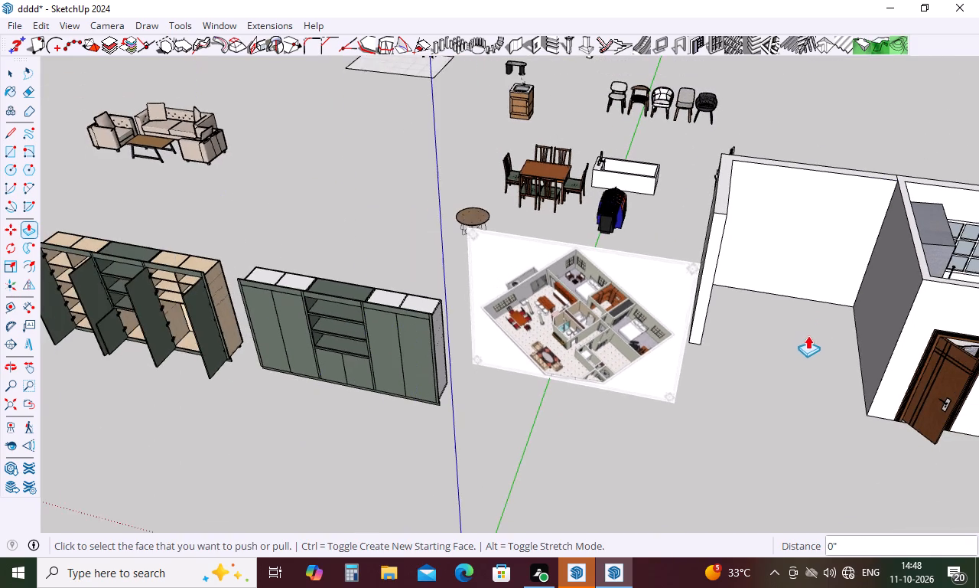
scroll(819, 328, down, 3)
middle_drag(320, 377, 600, 337)
key(space)
double_click(382, 425)
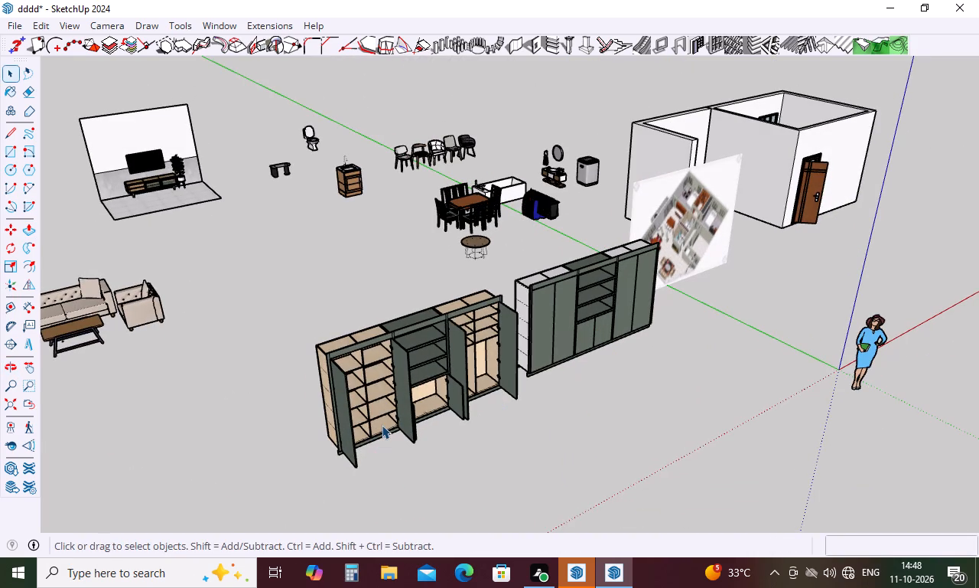
double_click(403, 416)
double_click(403, 416)
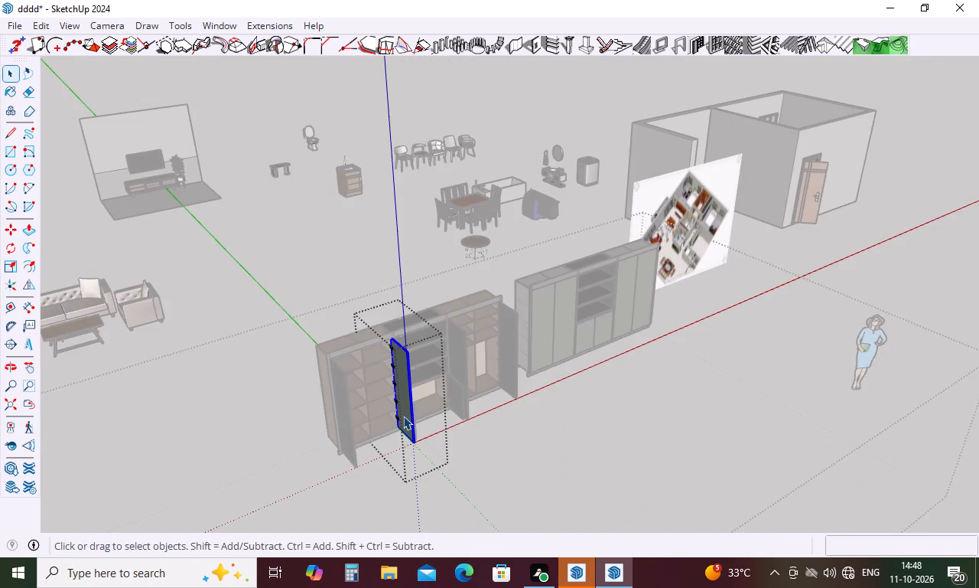
click(581, 444)
click(584, 446)
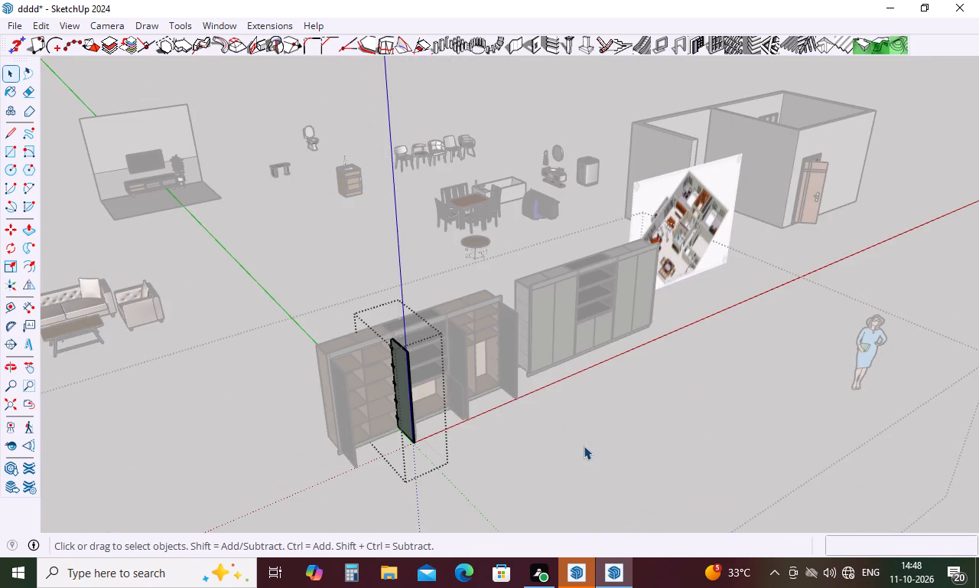
double_click(421, 394)
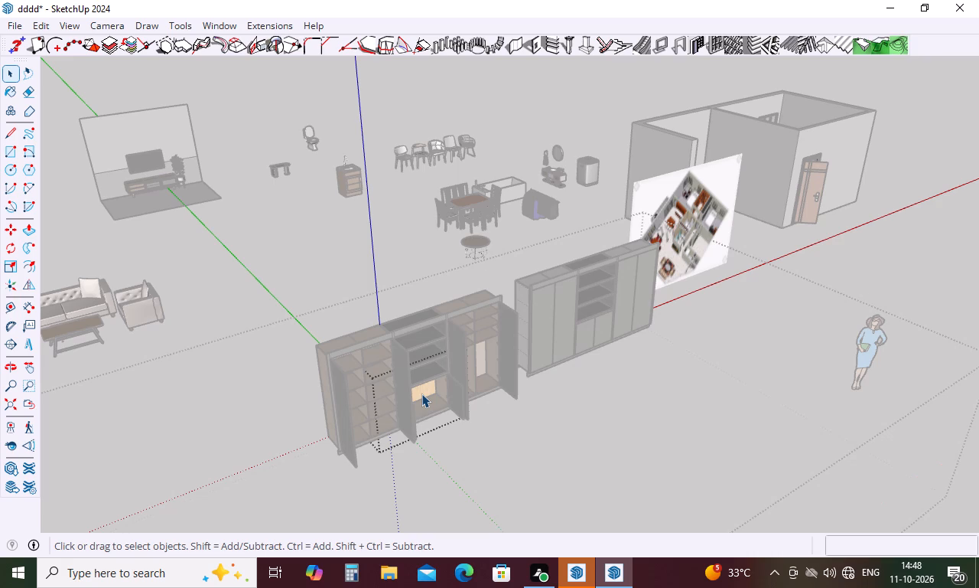
click(691, 436)
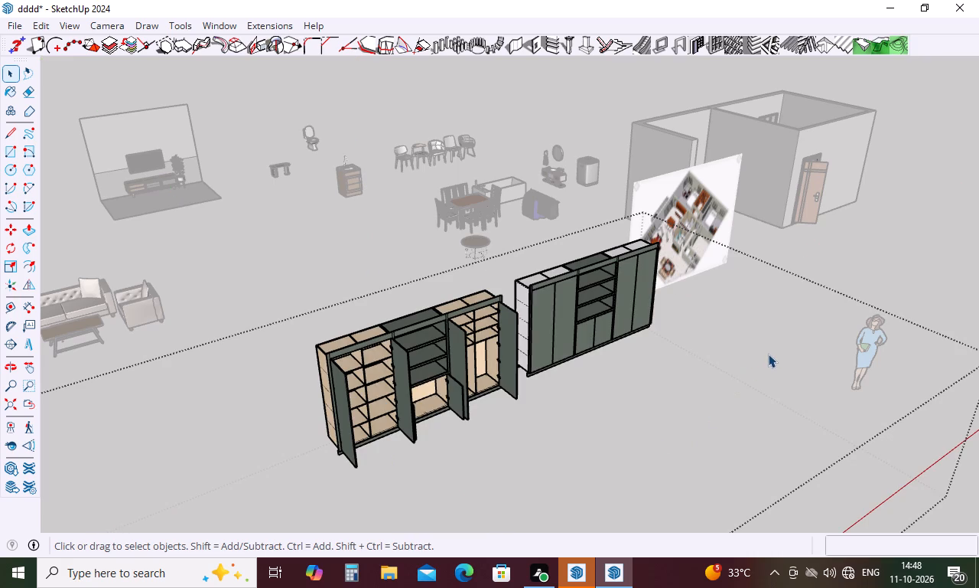
Delete the front frame of the closed-door wardrobe.
click(581, 332)
drag(532, 283, 653, 348)
drag(518, 280, 556, 338)
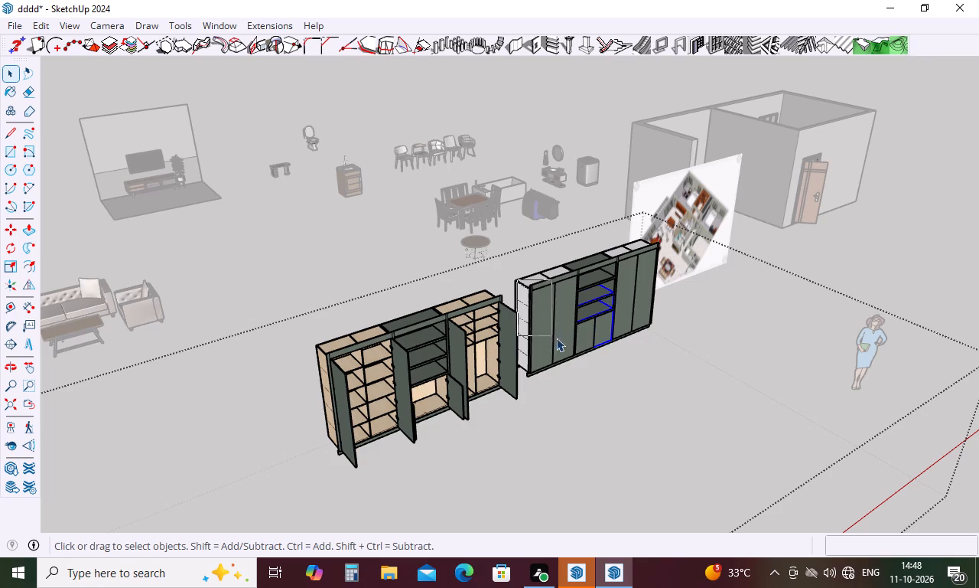
drag(556, 338, 675, 356)
triple_click(548, 284)
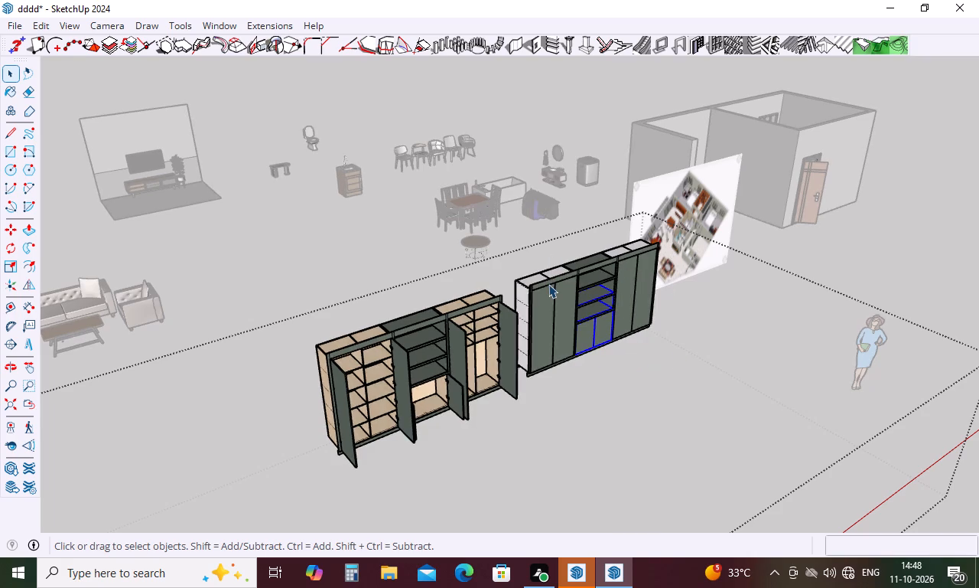
triple_click(548, 284)
triple_click(548, 284)
click(548, 284)
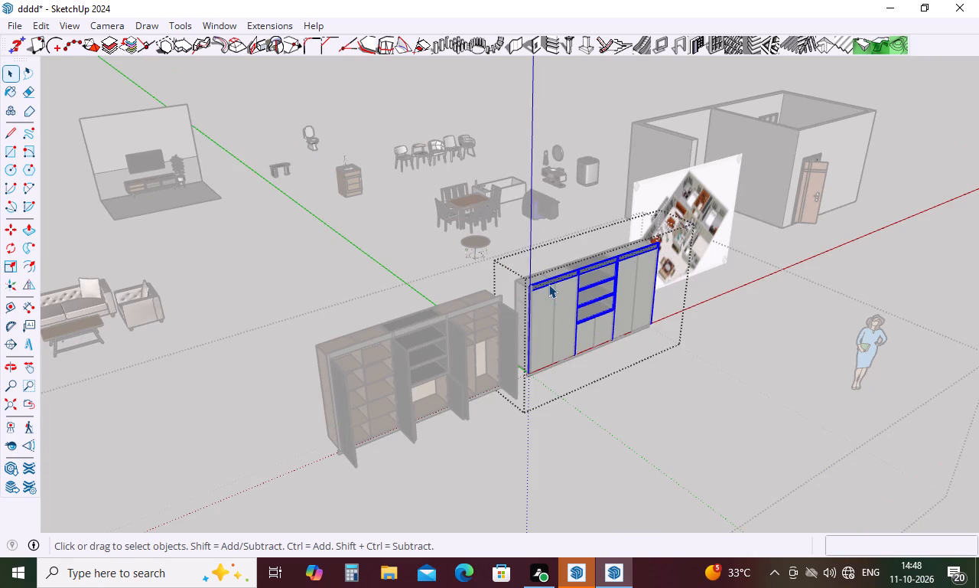
key(Delete)
Delete three tall doors and one small lower door from the closed-door wardrobe, keeping the tall door nearest the reference image.
triple_click(551, 312)
double_click(551, 312)
key(Delete)
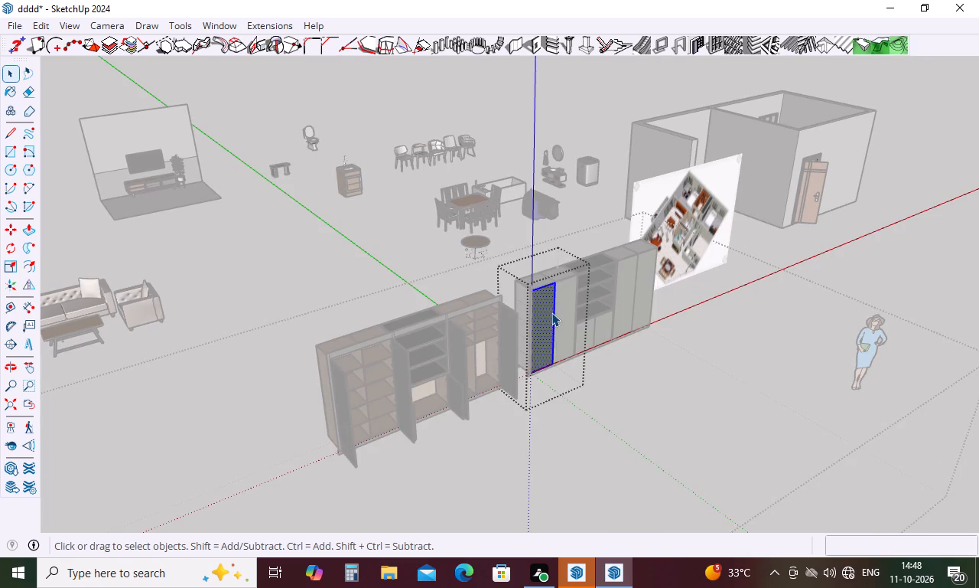
triple_click(557, 311)
click(557, 311)
key(Delete)
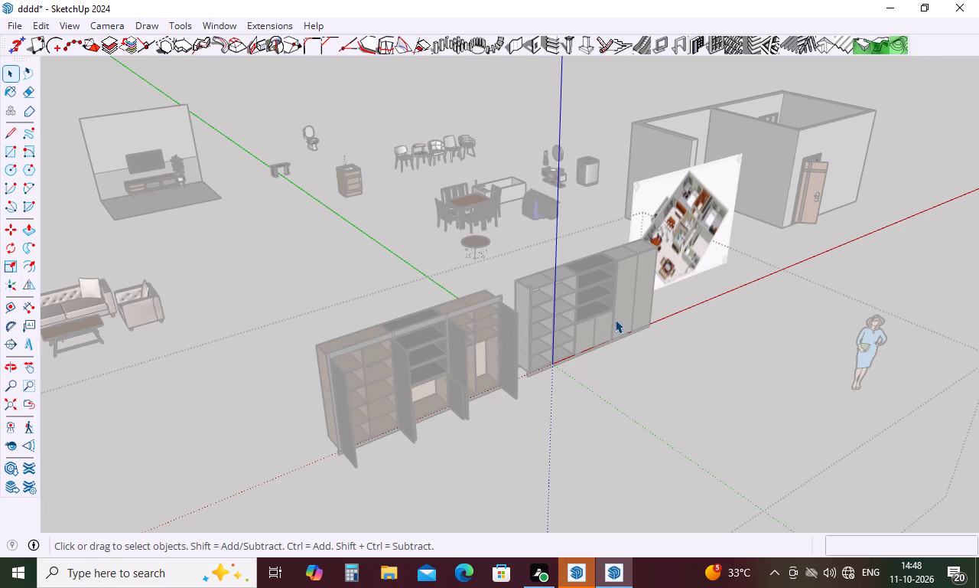
triple_click(615, 319)
triple_click(615, 319)
click(615, 319)
key(Delete)
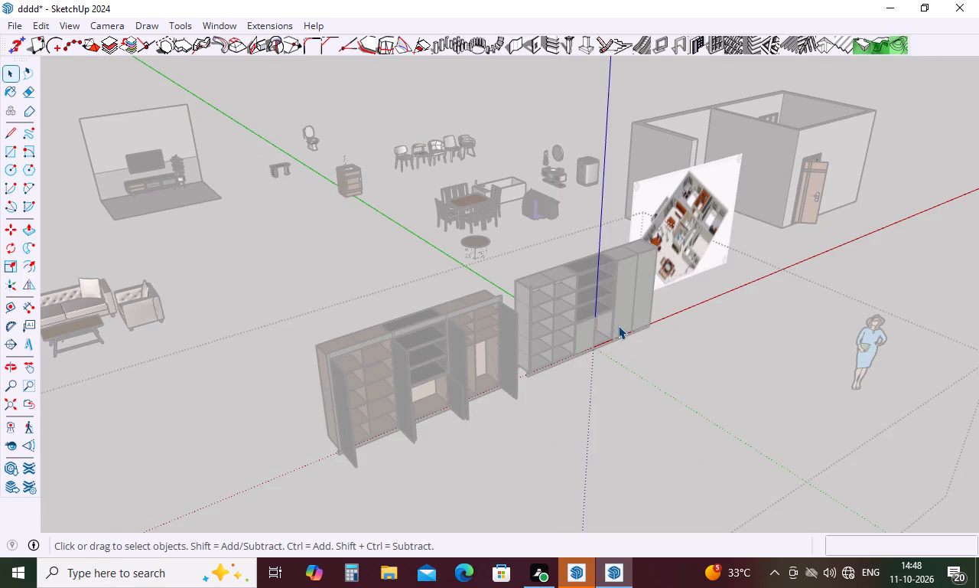
triple_click(614, 306)
click(614, 306)
key(Delete)
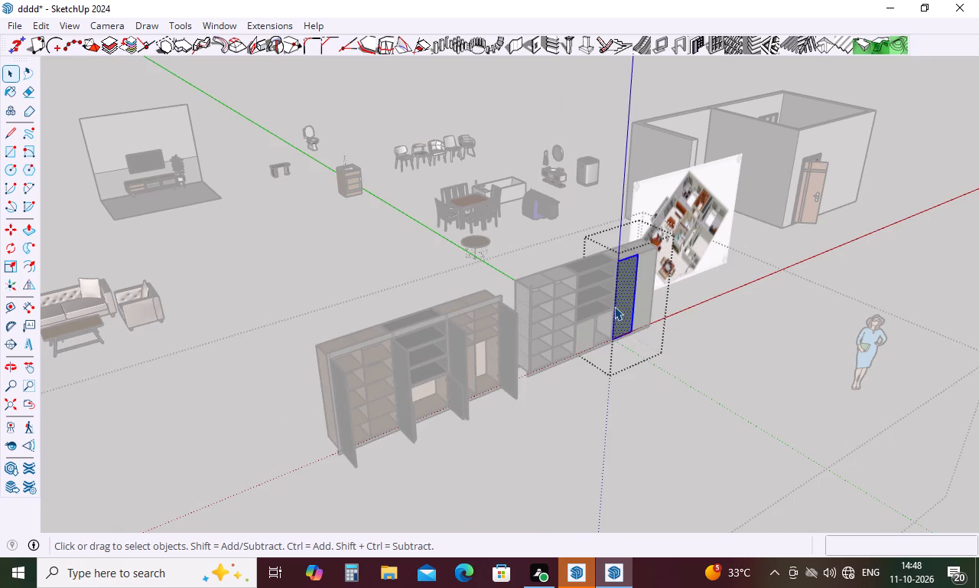
Delete the same wardrobe's base, lower central parts and the shelves in the section nearest the open-door wardrobe.
click(662, 346)
drag(517, 278, 688, 388)
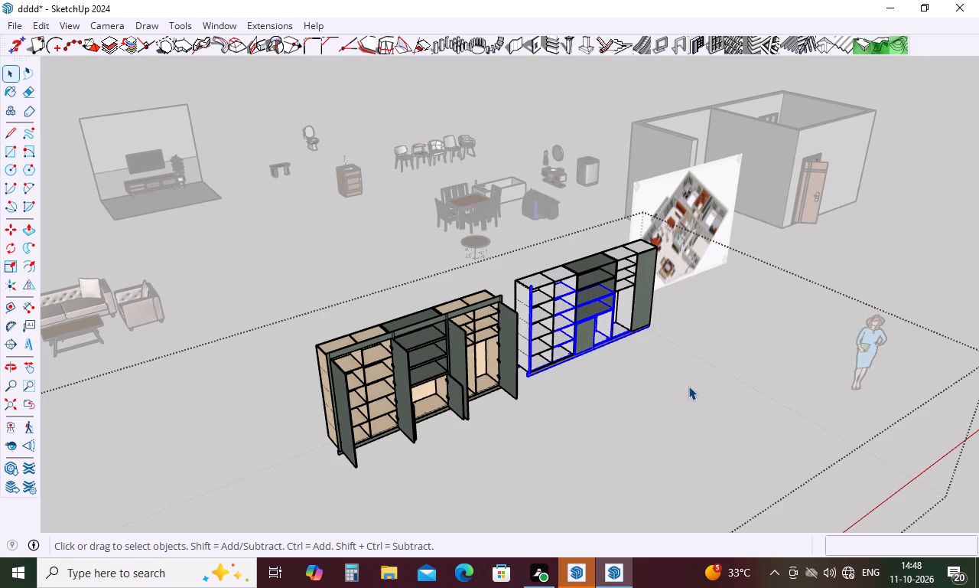
key(Delete)
drag(514, 273, 517, 278)
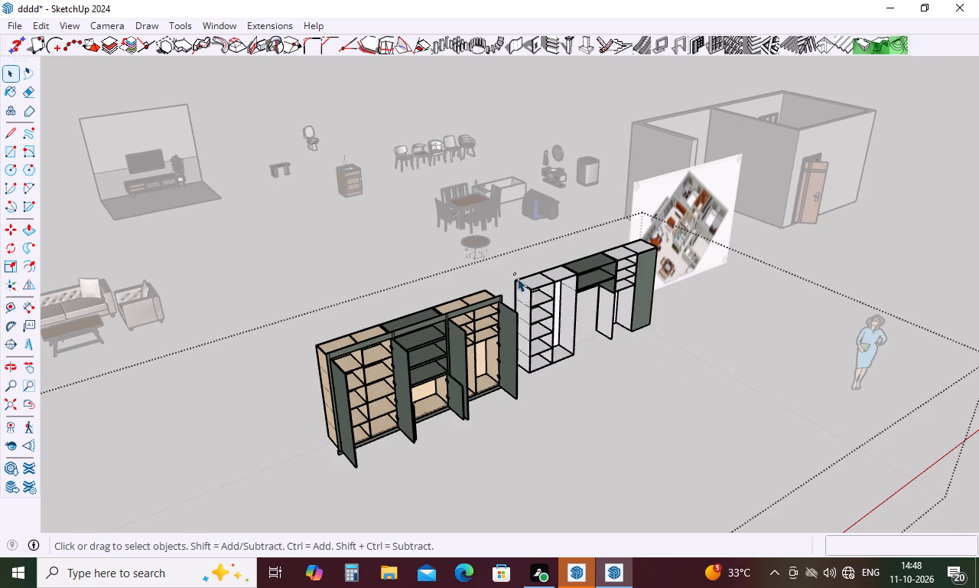
drag(517, 278, 695, 367)
key(Delete)
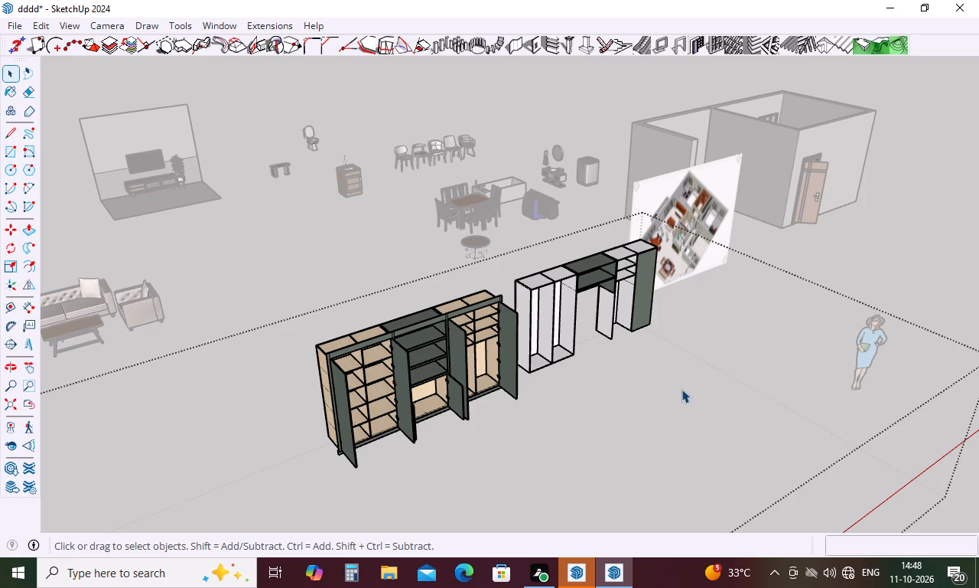
Delete the wardrobe's central section and the end section nearest the floor plan reference image.
middle_drag(569, 263, 548, 419)
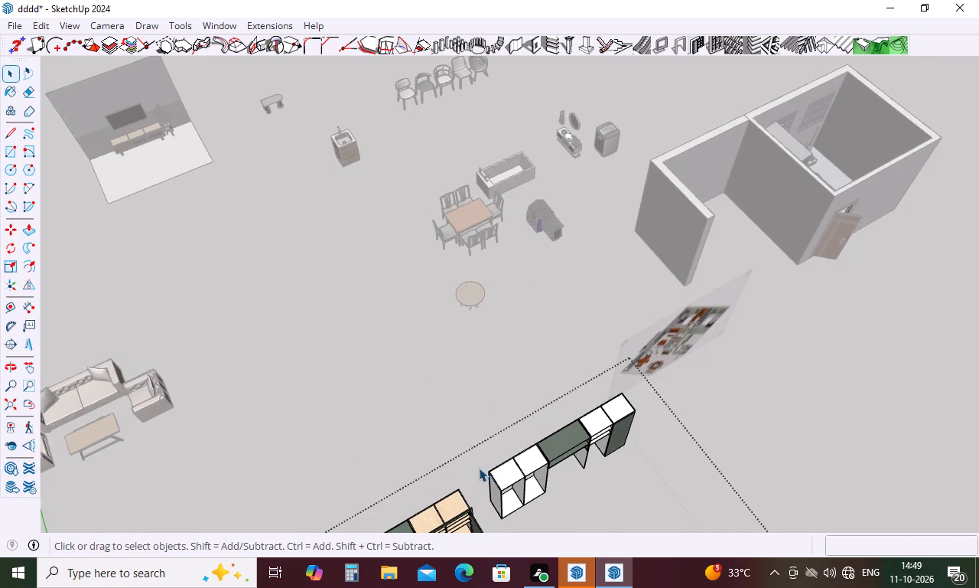
drag(479, 468, 639, 481)
drag(472, 477, 659, 394)
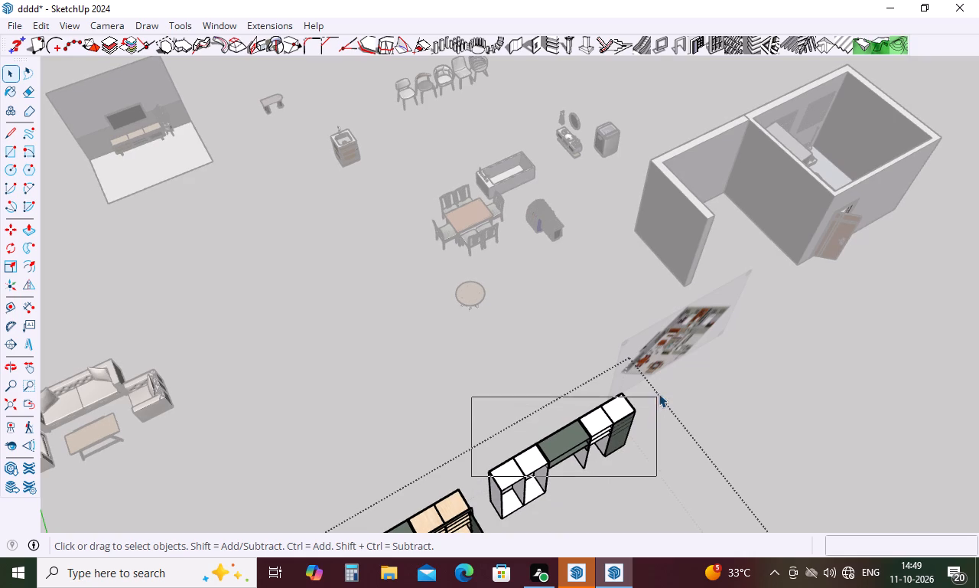
drag(659, 394, 659, 393)
key(Delete)
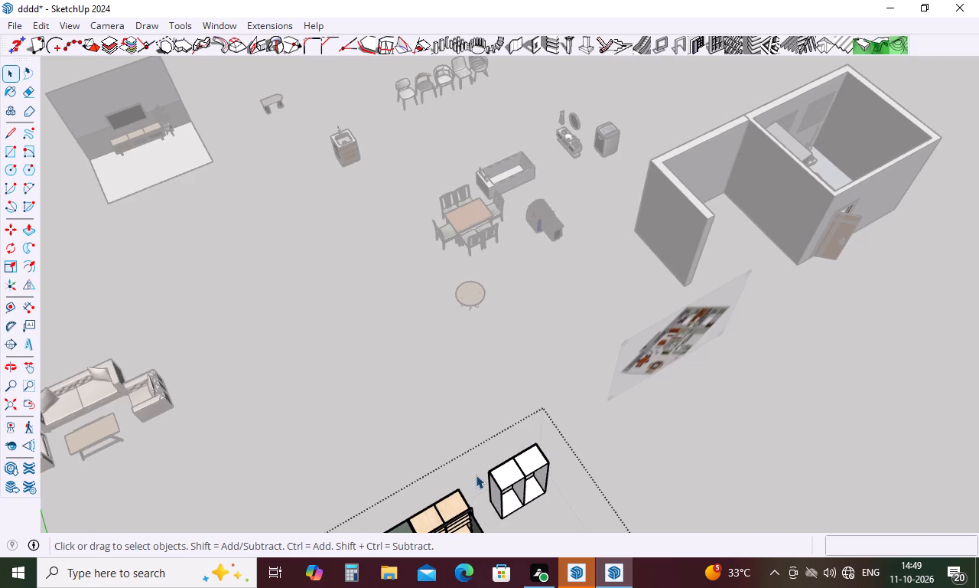
Delete the top and bottom panels of the remaining two-bay wardrobe section.
drag(484, 467, 560, 516)
key(Delete)
click(529, 474)
key(Delete)
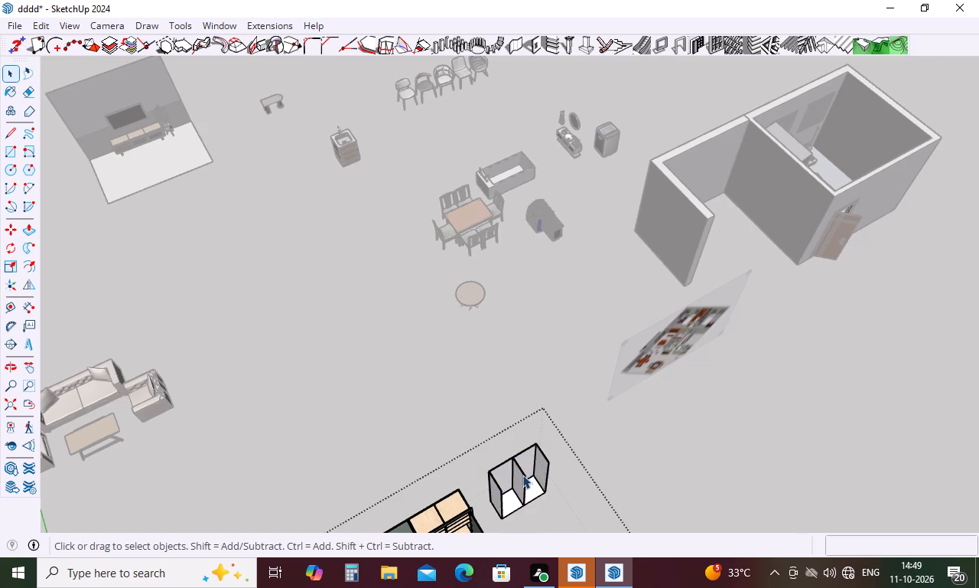
drag(482, 469, 568, 508)
key(Delete)
drag(471, 474, 644, 530)
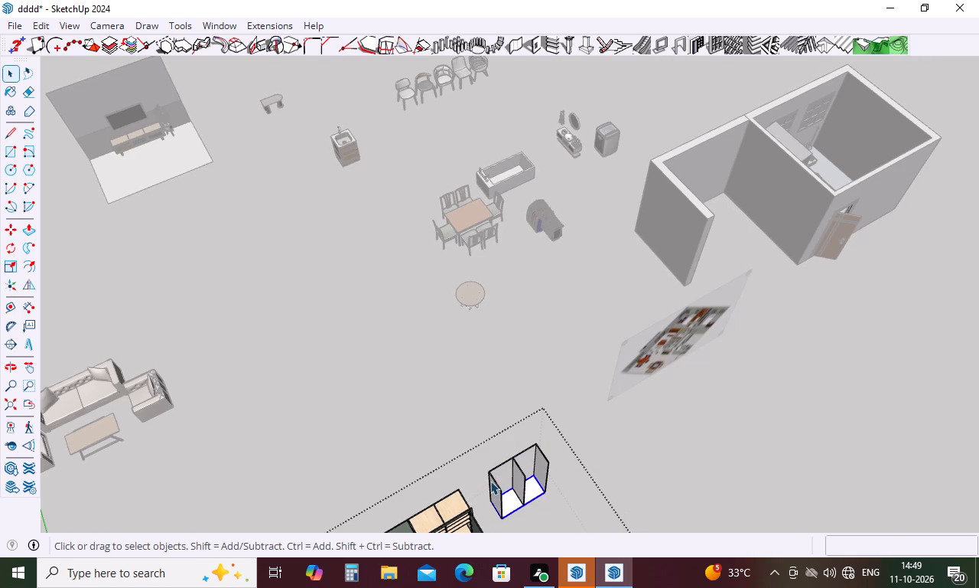
key(Delete)
Delete the remaining upright panels and back panel of the closed-door wardrobe's two-bay remnant.
drag(480, 468, 597, 491)
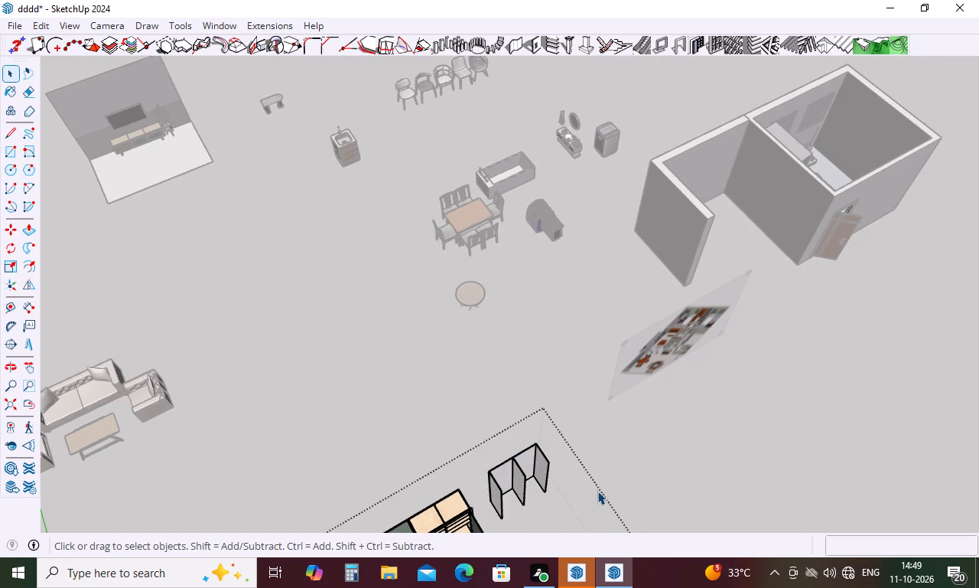
drag(451, 462, 642, 518)
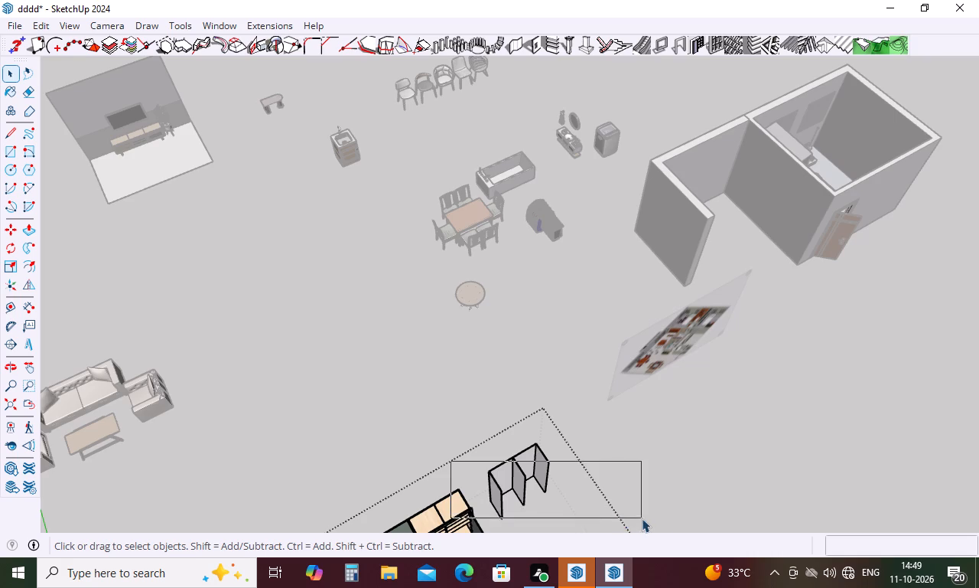
drag(642, 518, 659, 528)
key(Delete)
drag(473, 463, 613, 494)
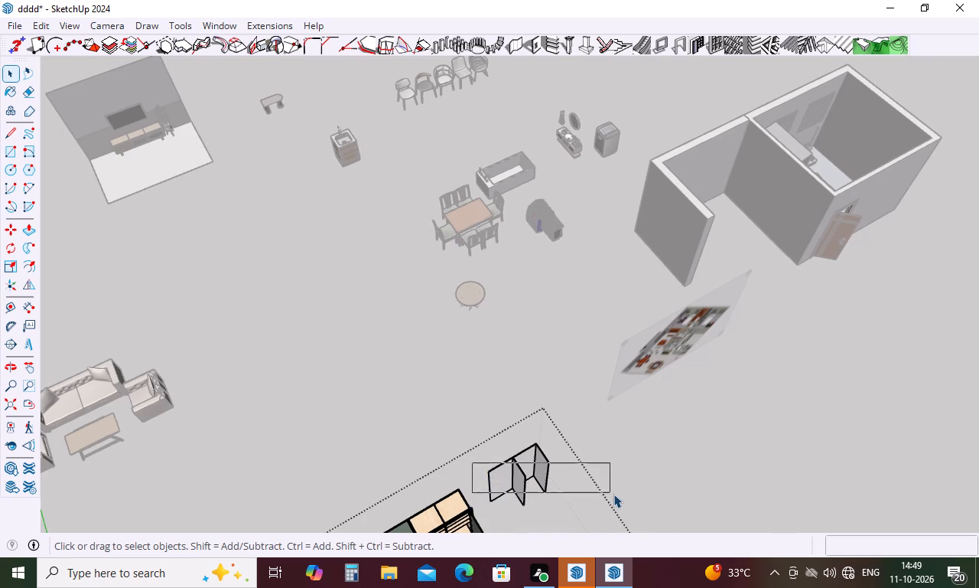
drag(613, 494, 614, 494)
drag(450, 457, 655, 529)
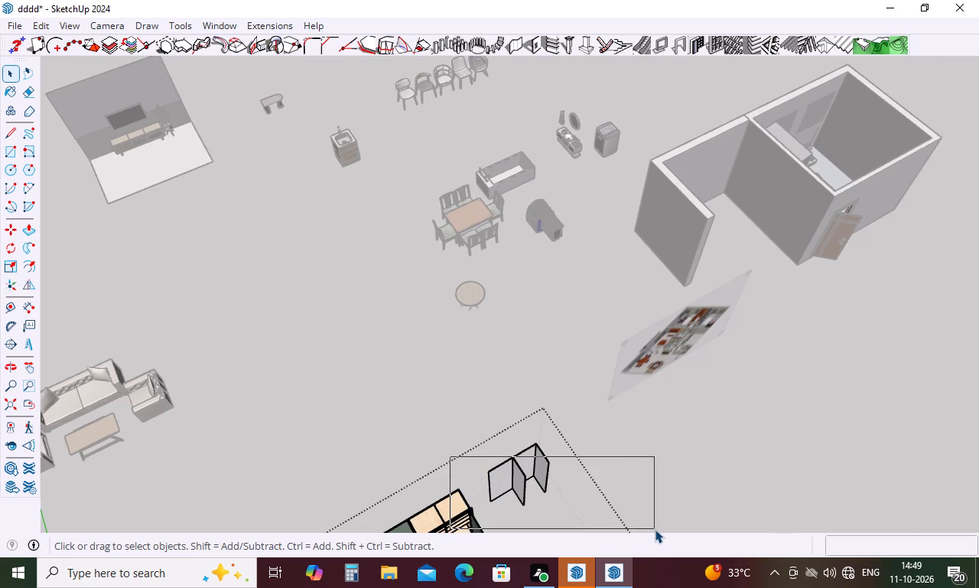
key(Delete)
drag(473, 467, 513, 469)
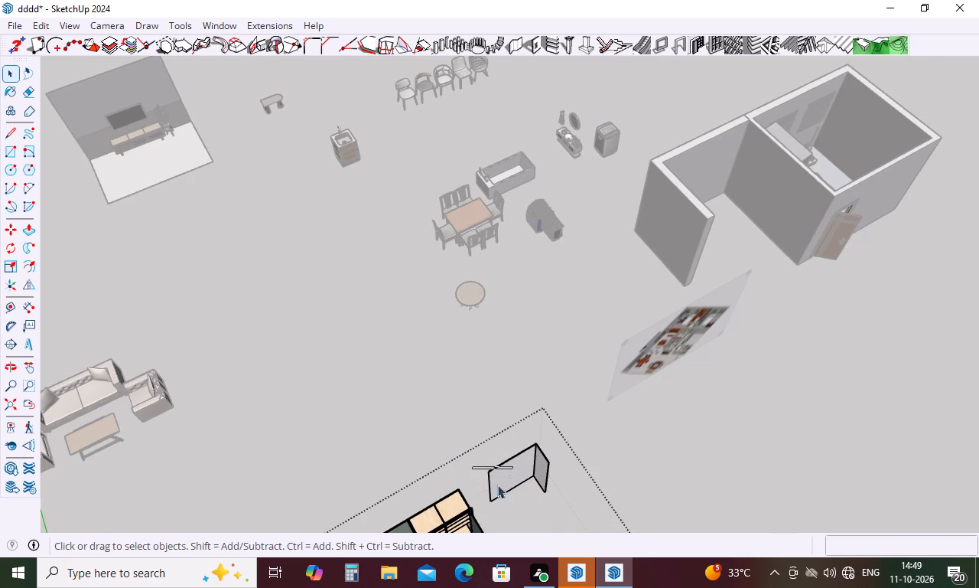
drag(432, 488, 633, 417)
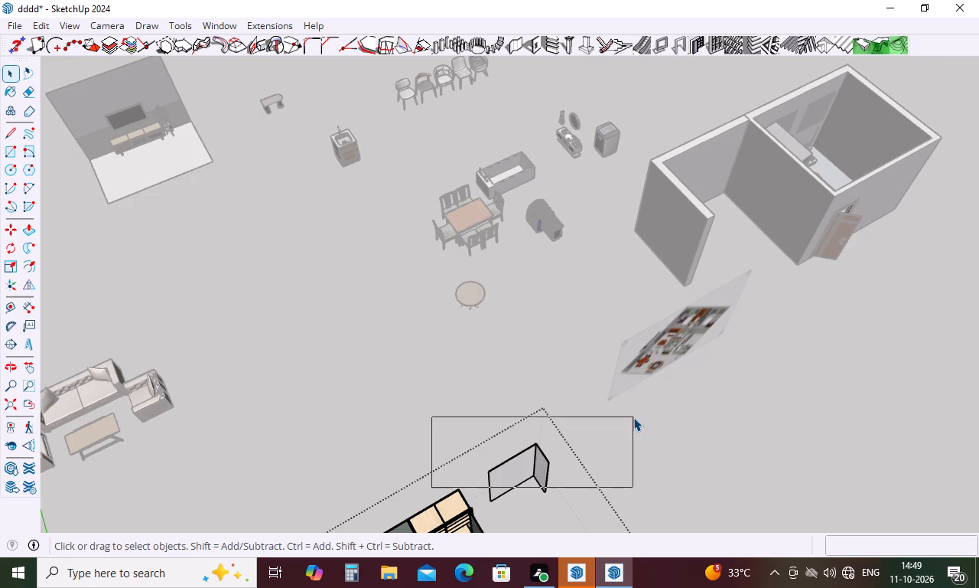
drag(486, 518, 561, 436)
key(Delete)
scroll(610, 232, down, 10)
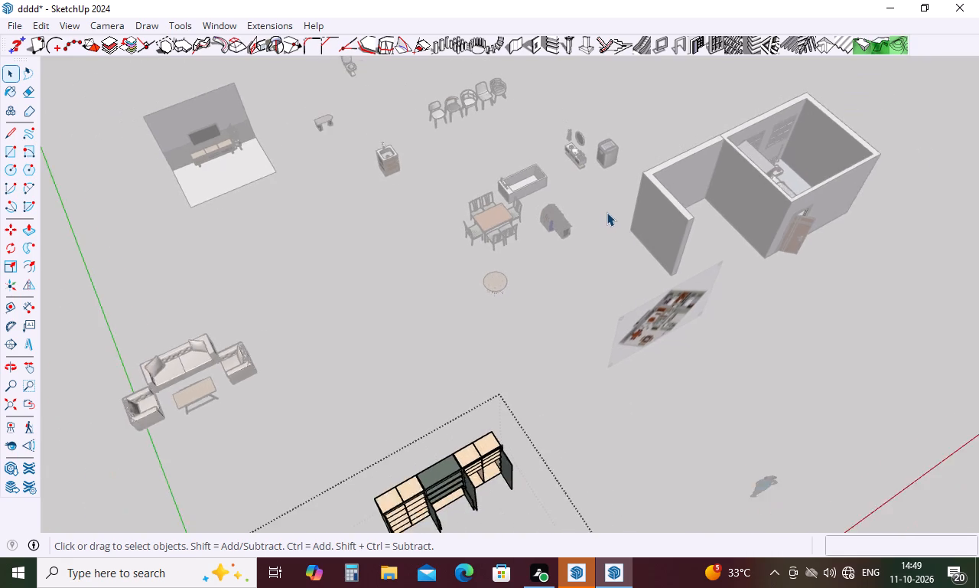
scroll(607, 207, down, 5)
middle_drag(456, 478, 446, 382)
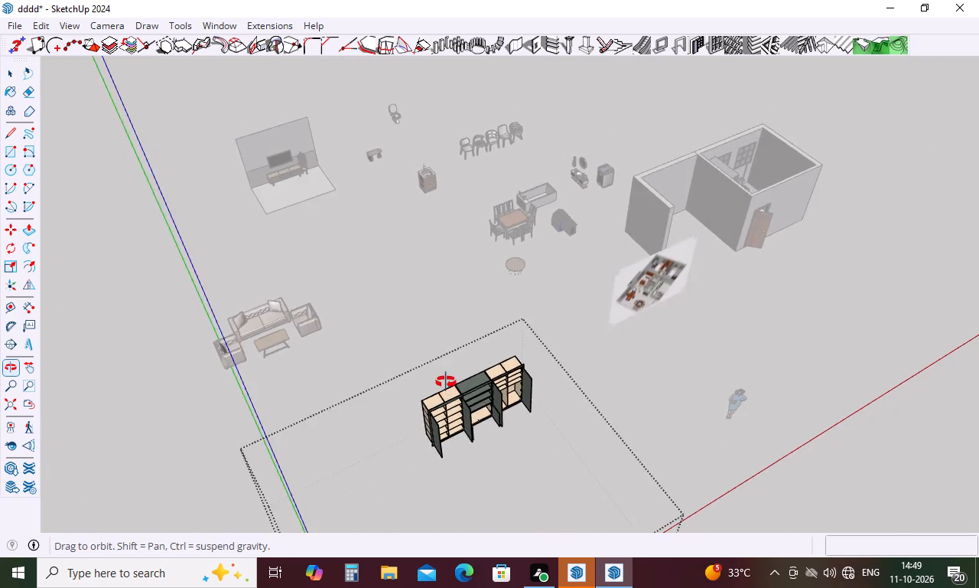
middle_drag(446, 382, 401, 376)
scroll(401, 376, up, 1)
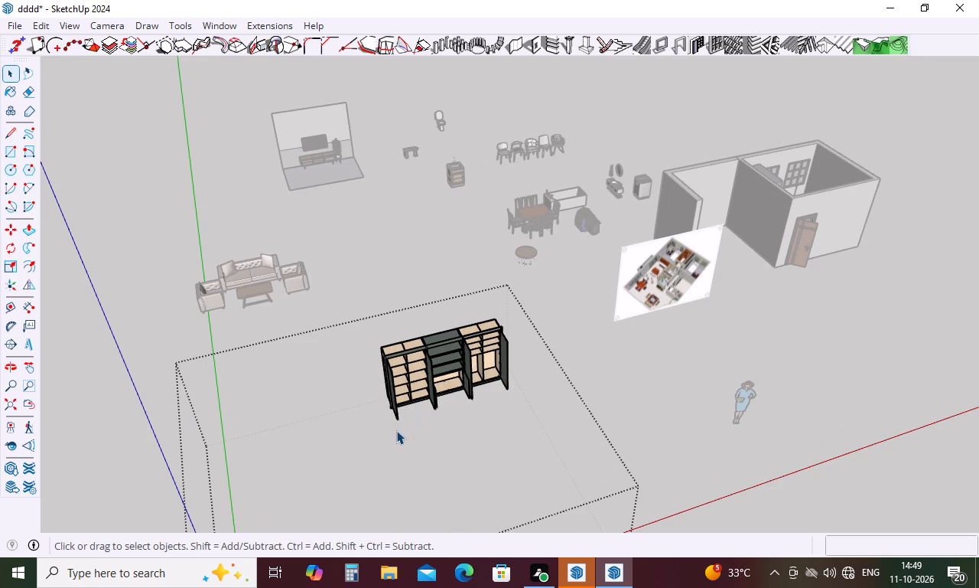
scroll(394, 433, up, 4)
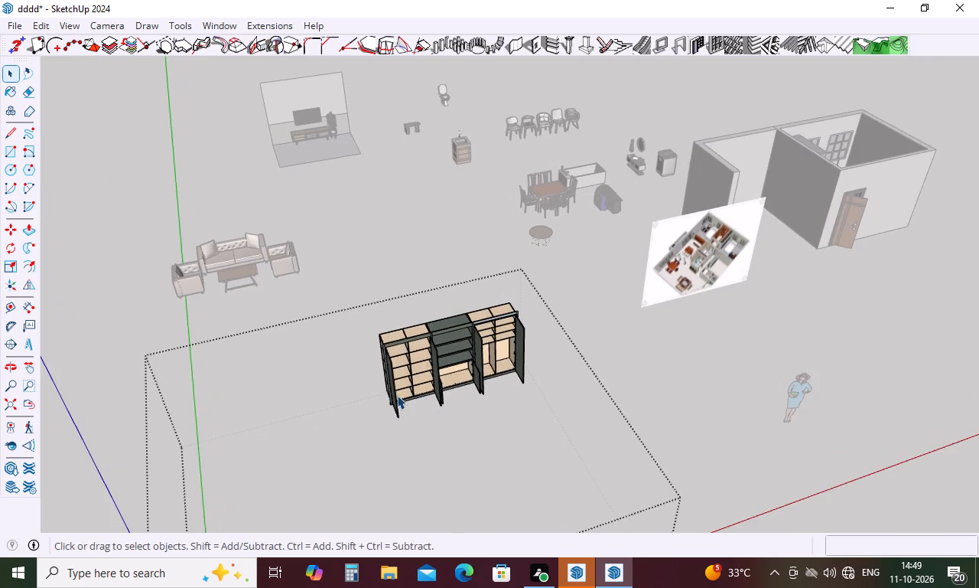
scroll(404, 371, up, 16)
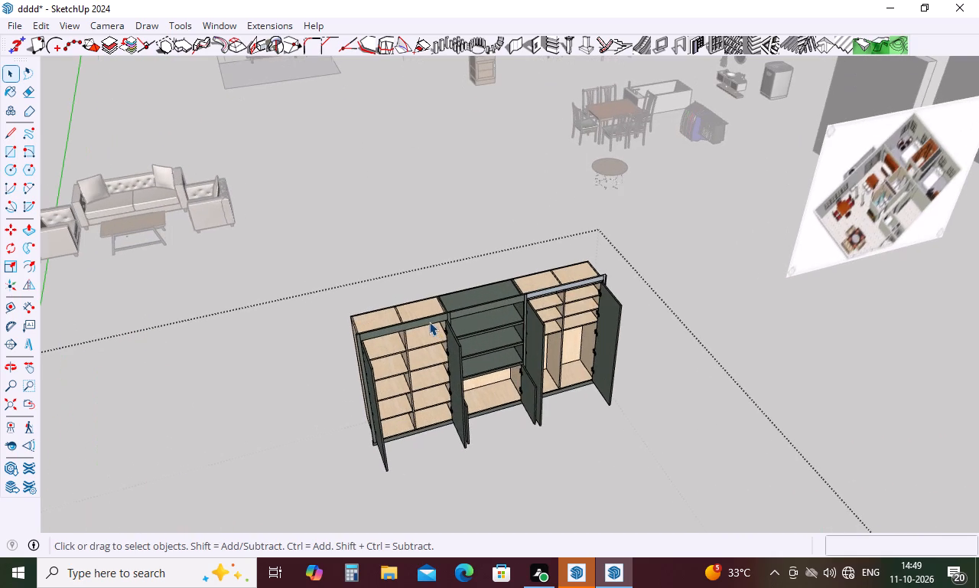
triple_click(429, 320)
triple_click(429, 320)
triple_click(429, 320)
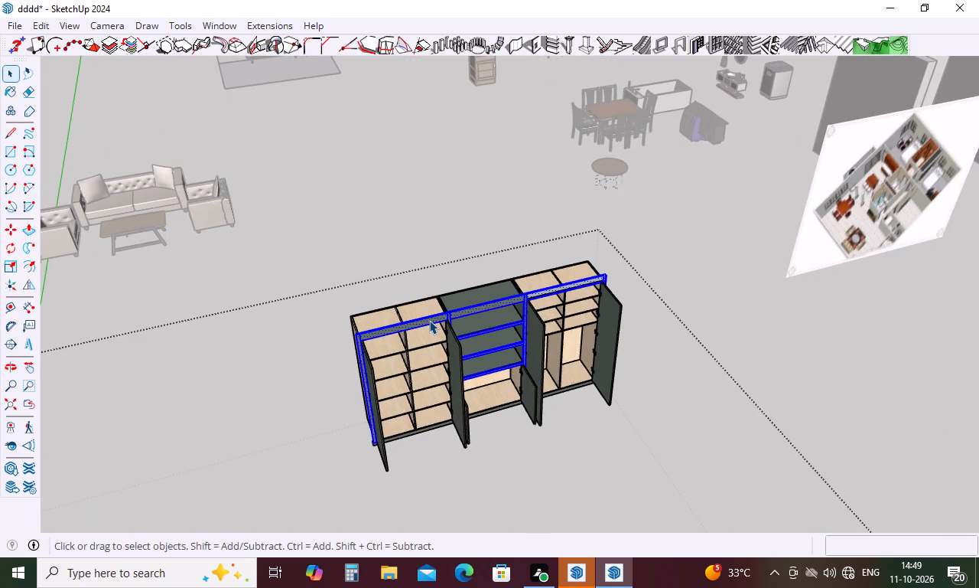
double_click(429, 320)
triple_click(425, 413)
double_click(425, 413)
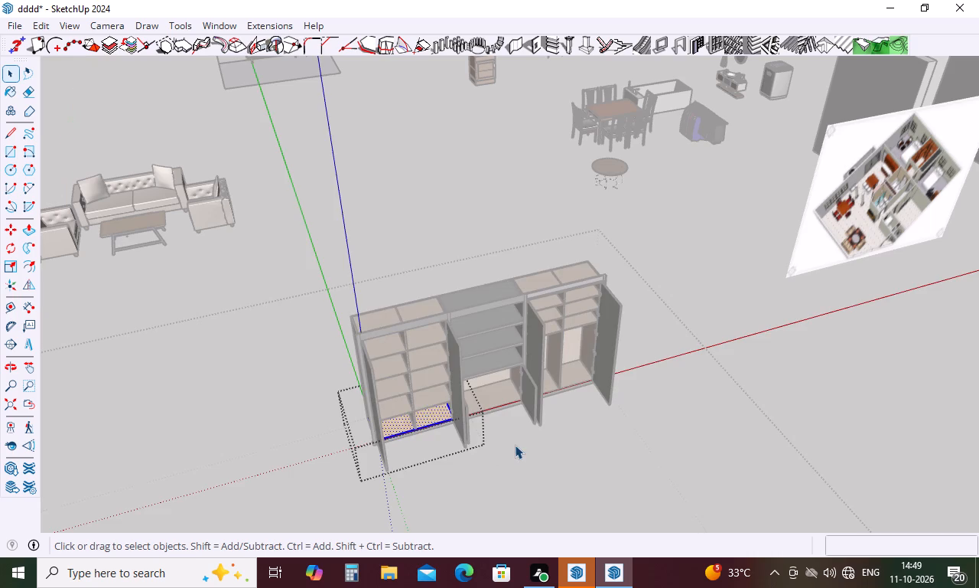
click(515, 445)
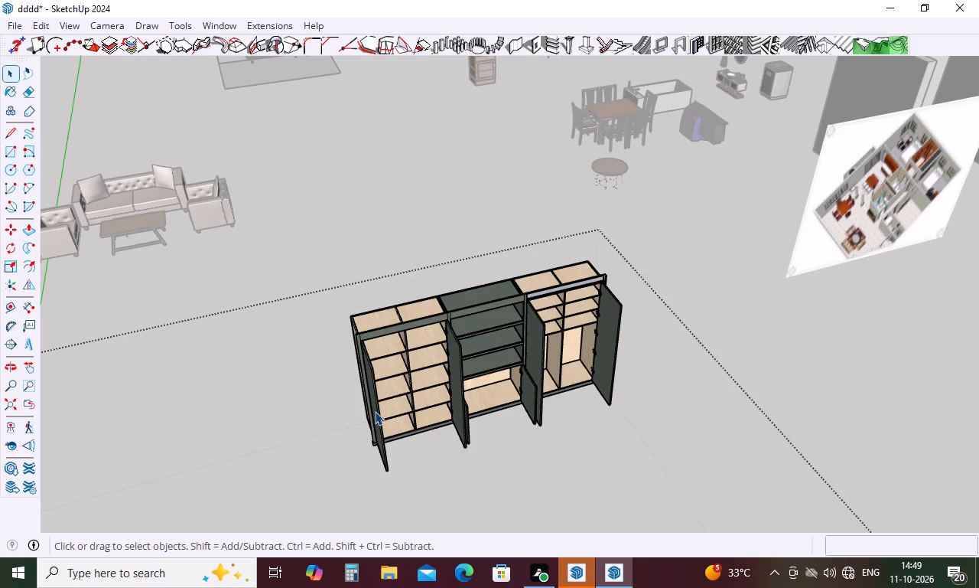
Delete the two tall open doors from the open-door wardrobe's shelved section nearest the sofa set, leaving the hinges.
middle_drag(372, 408, 399, 369)
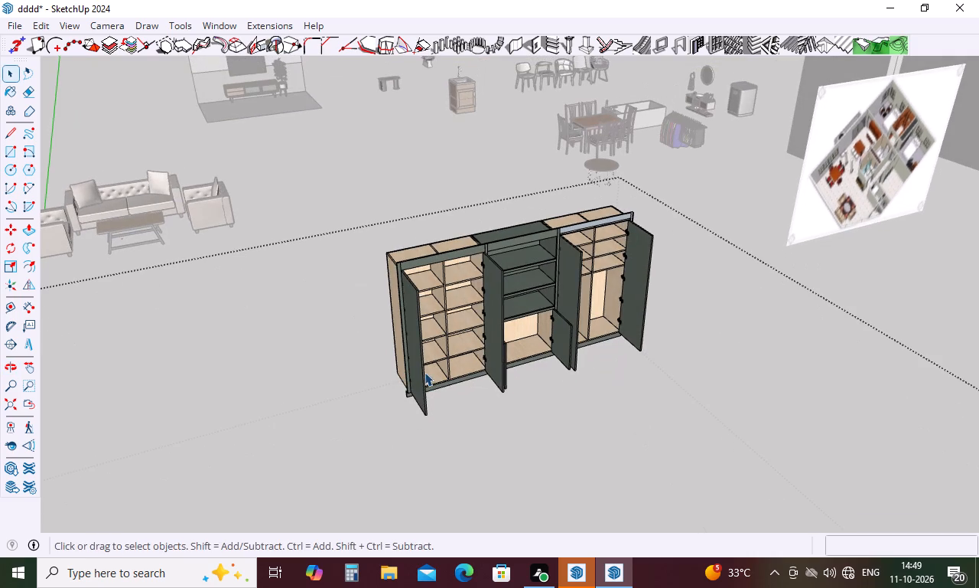
triple_click(421, 372)
click(421, 372)
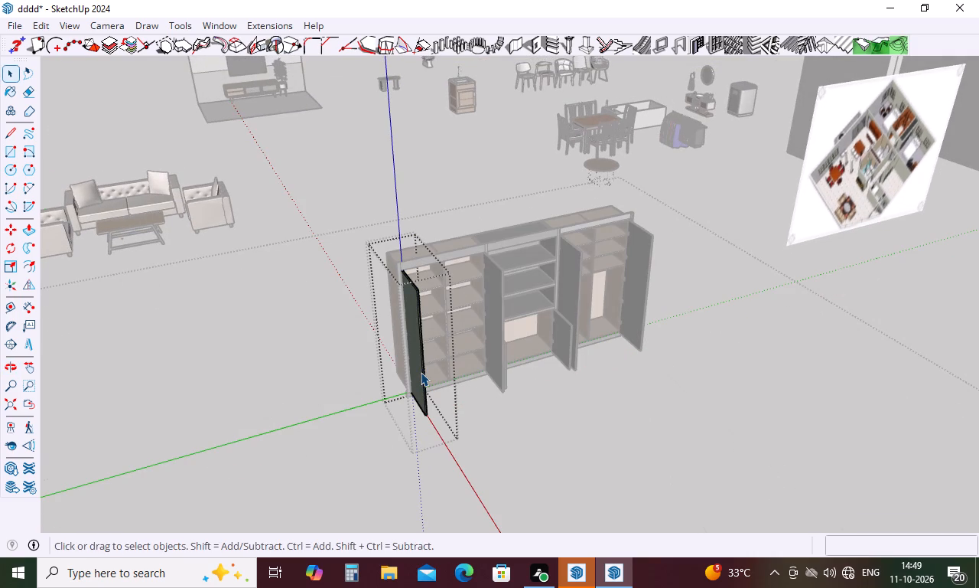
triple_click(421, 372)
triple_click(421, 372)
key(Delete)
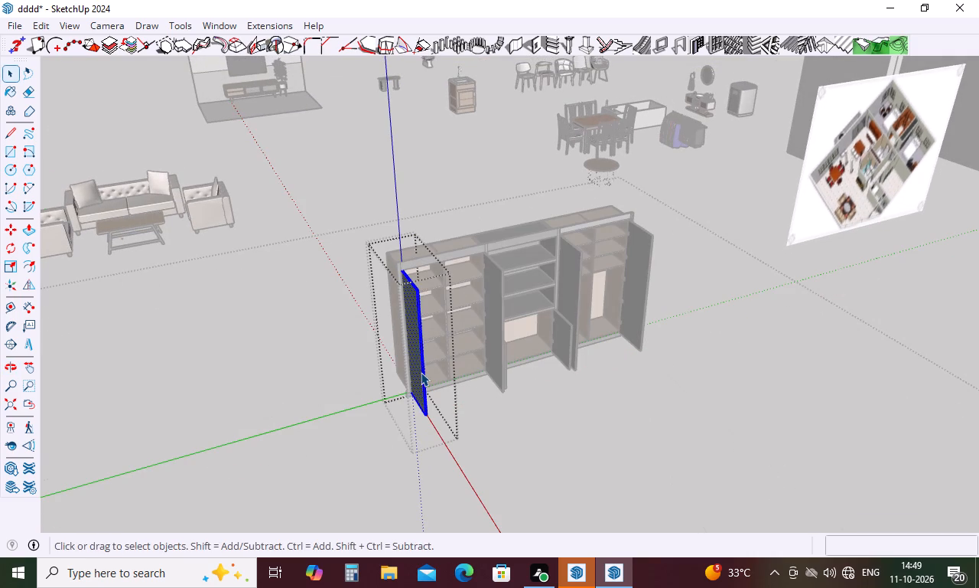
click(485, 424)
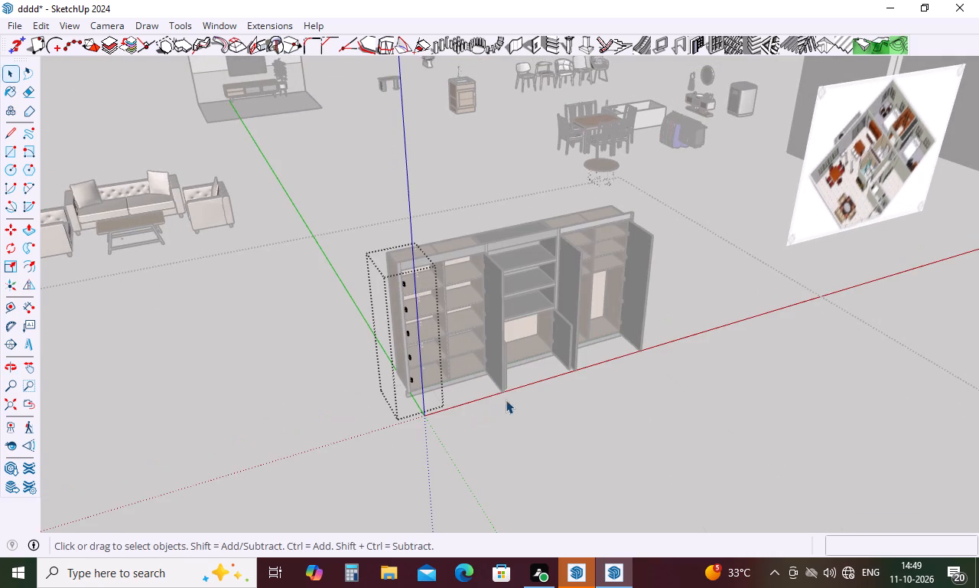
click(509, 408)
triple_click(502, 378)
double_click(502, 378)
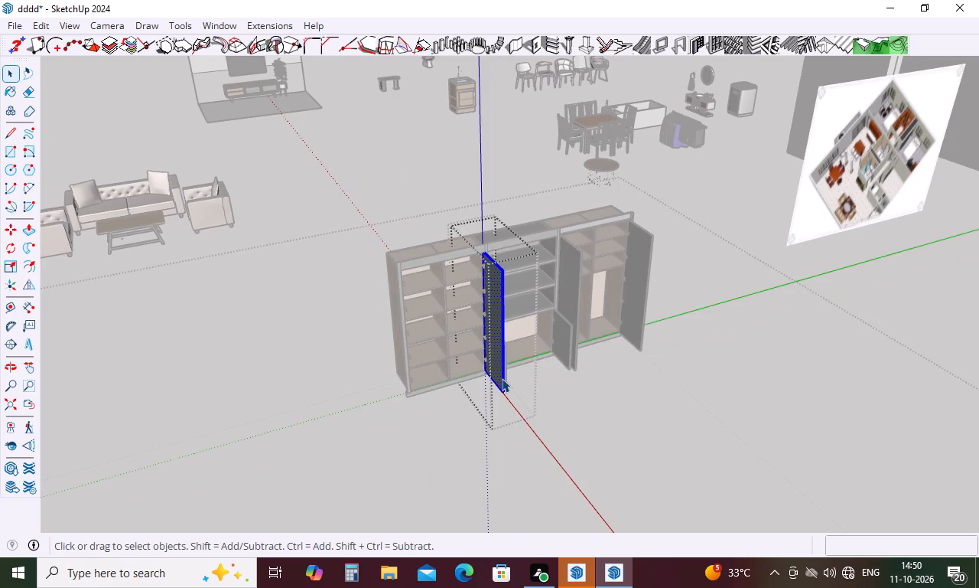
double_click(502, 378)
click(502, 378)
key(Delete)
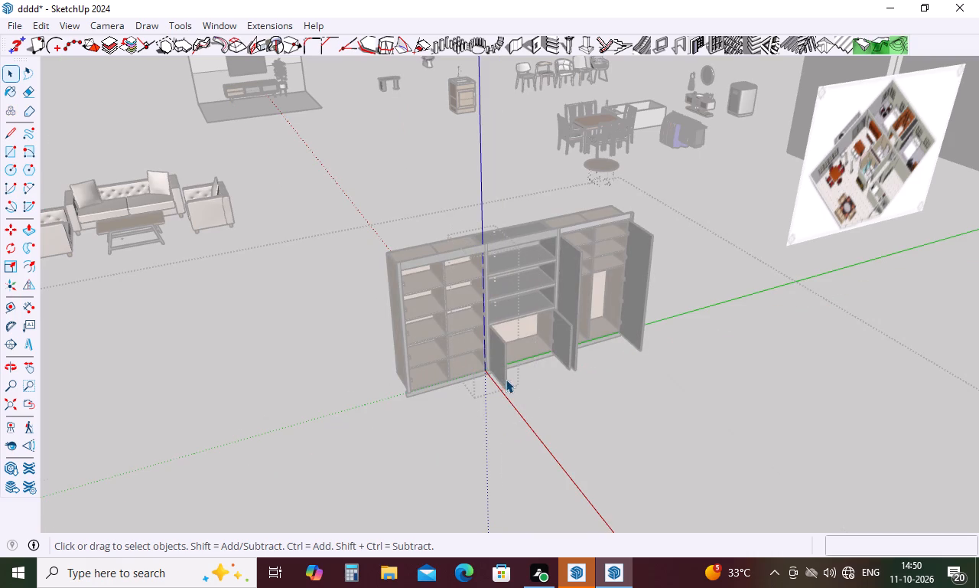
click(567, 397)
click(577, 414)
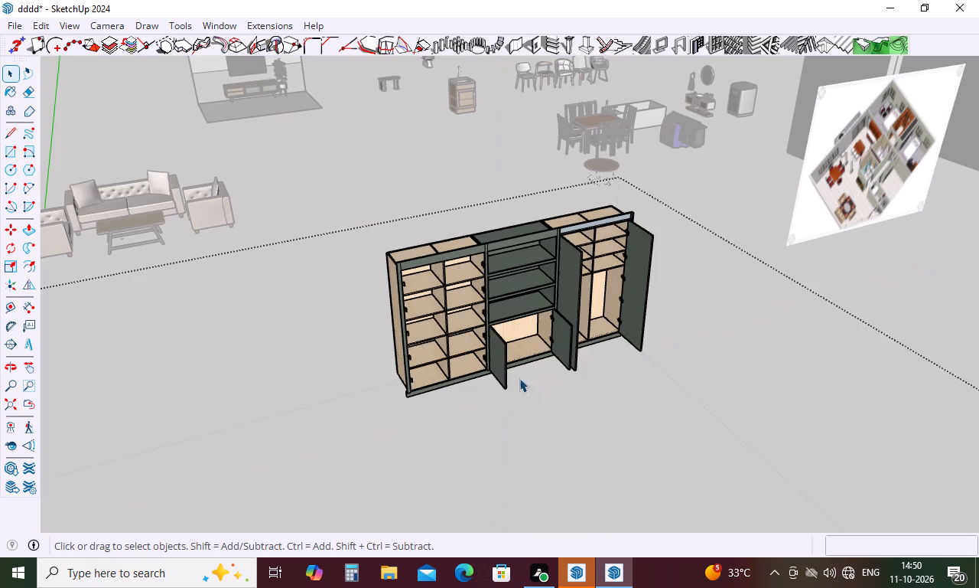
Delete the two short lower doors from the open-door wardrobe's central section, leaving the hinges.
triple_click(506, 370)
key(Delete)
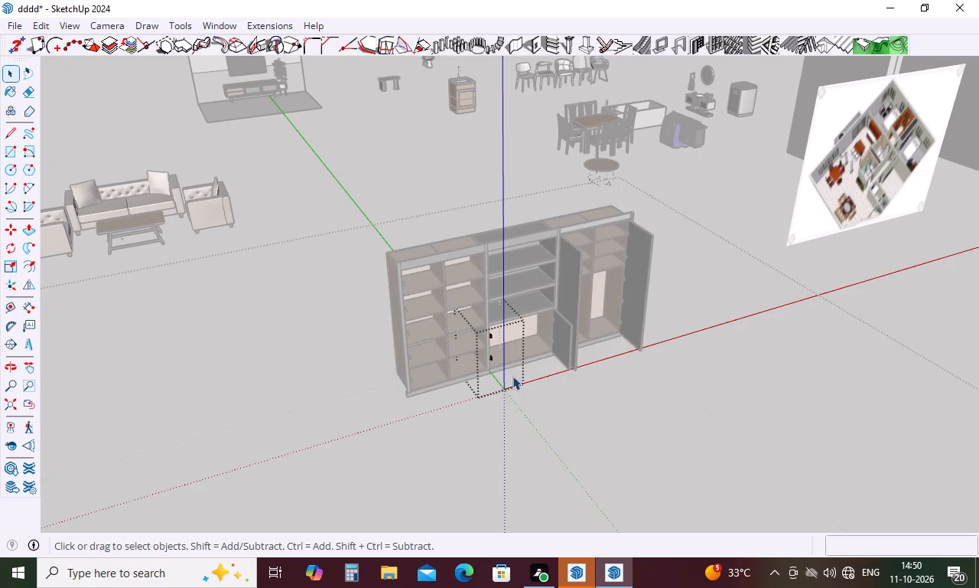
triple_click(570, 351)
click(570, 351)
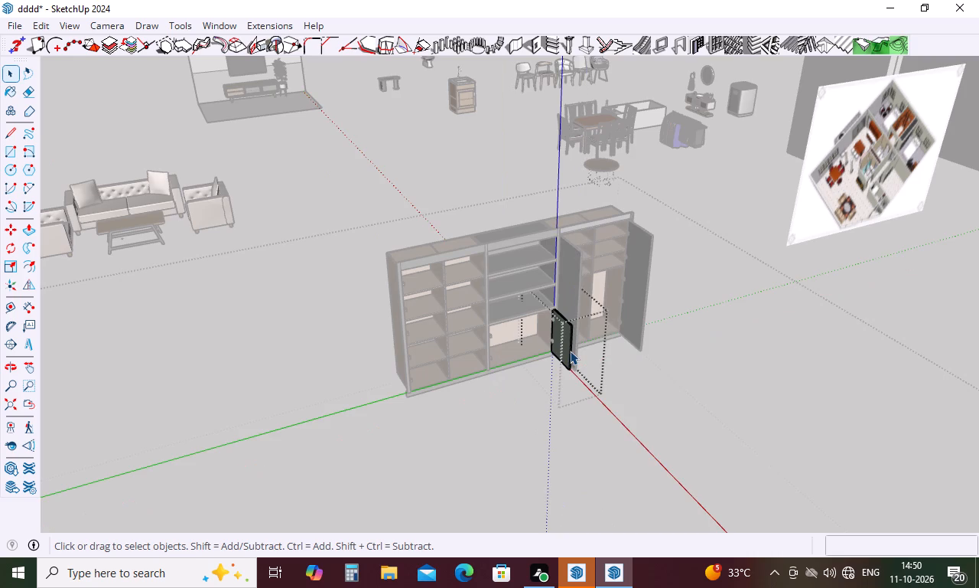
key(Delete)
triple_click(570, 351)
double_click(570, 351)
key(Delete)
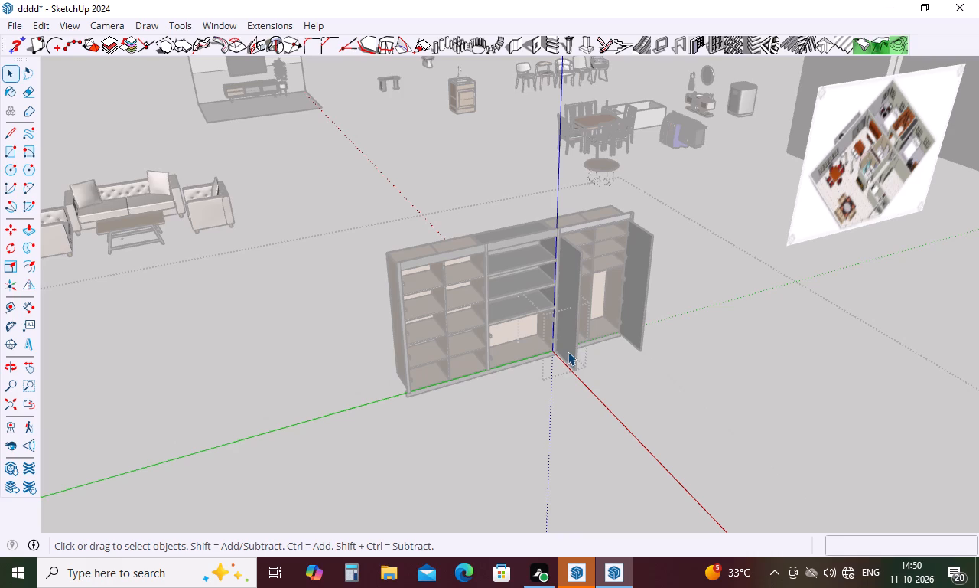
Delete the two tall doors from the wardrobe's end section nearest the floor plan reference image, leaving the hinges.
click(578, 341)
triple_click(571, 340)
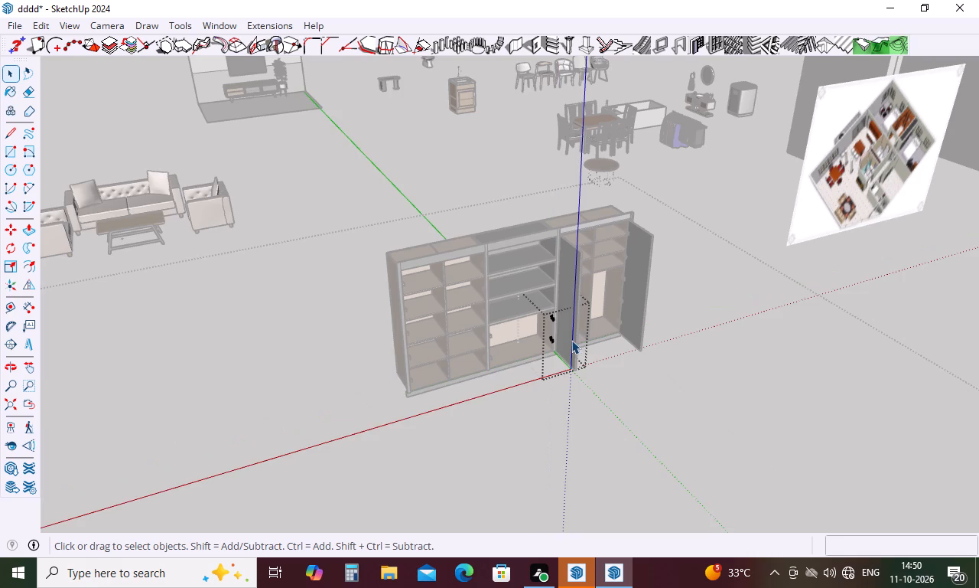
click(571, 340)
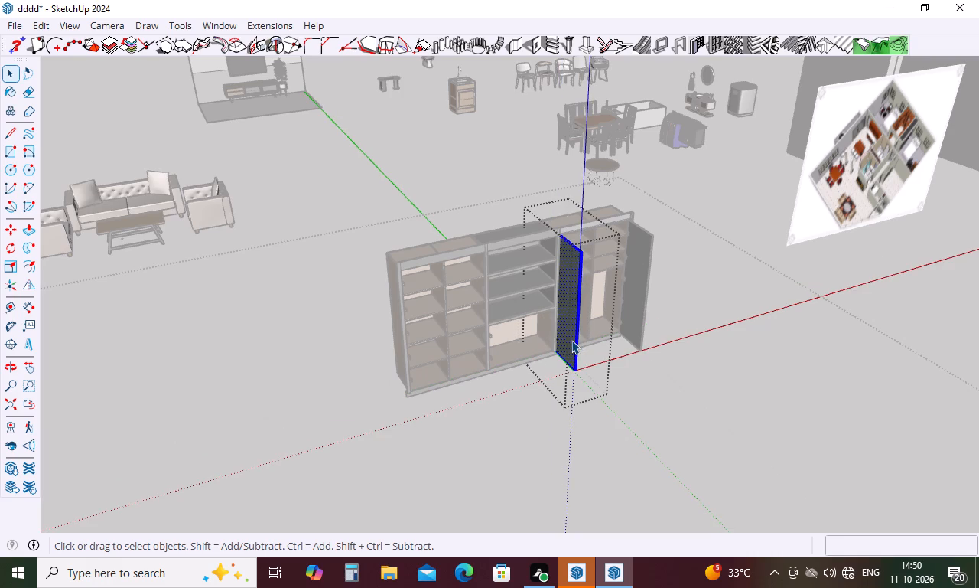
key(Delete)
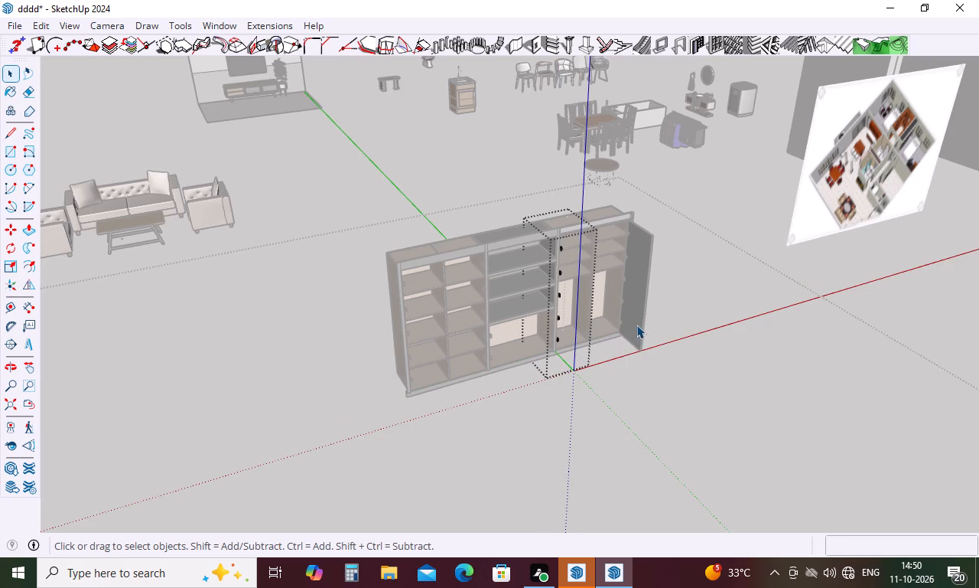
double_click(642, 317)
triple_click(642, 317)
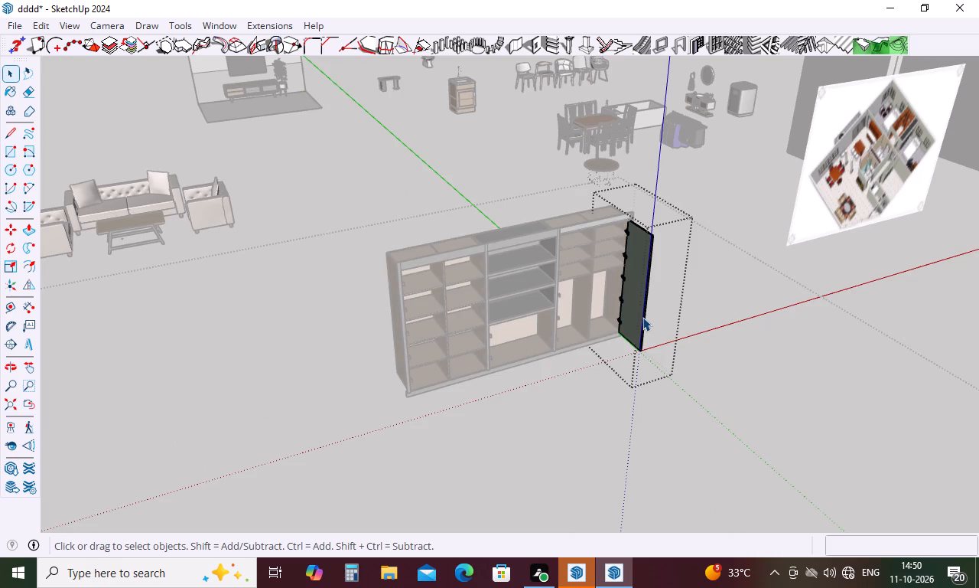
click(642, 317)
key(Delete)
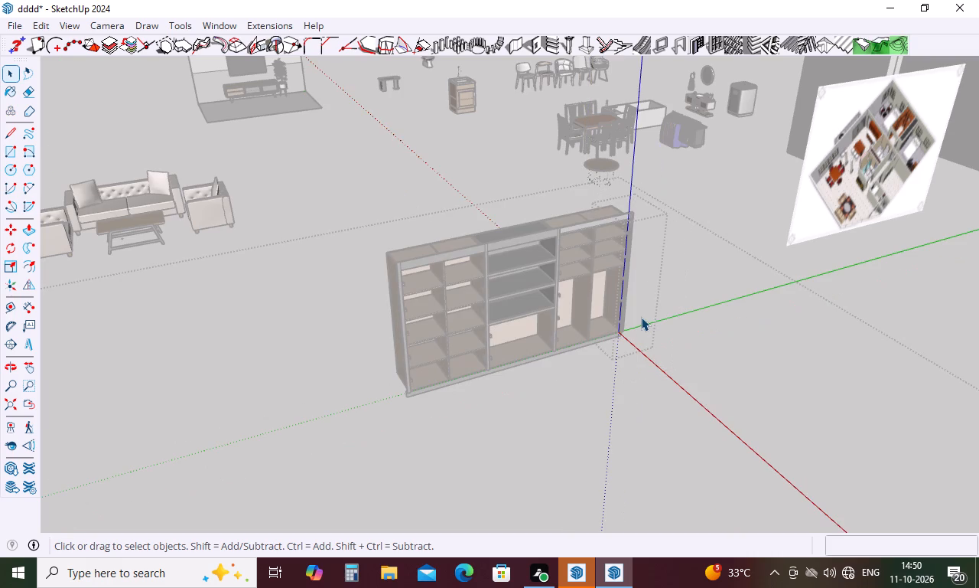
scroll(641, 317, down, 3)
click(649, 374)
click(646, 389)
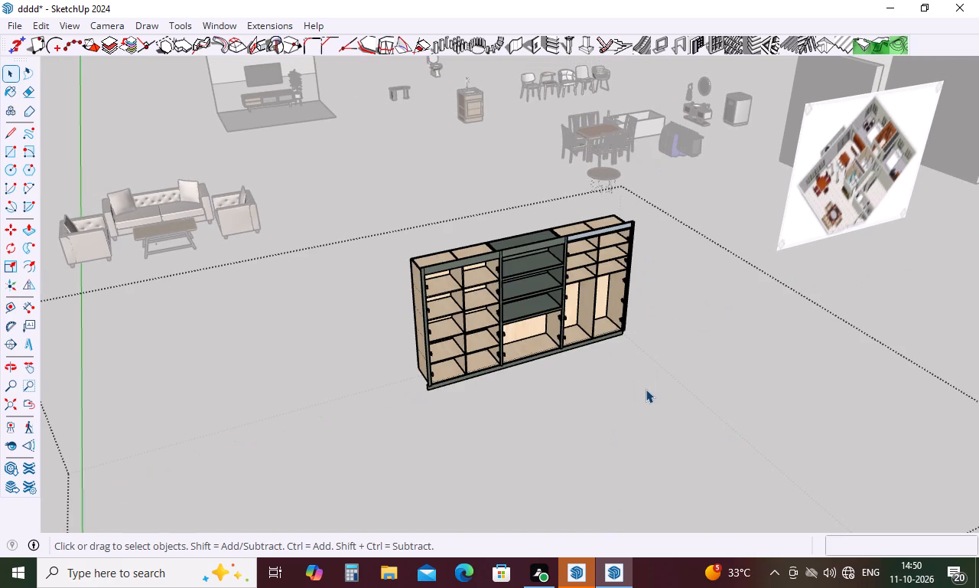
Select the shelves, top and bottom boards, front rail, divider and outer side panel of the wardrobe's end section nearest the floor plan image.
middle_drag(612, 237, 593, 306)
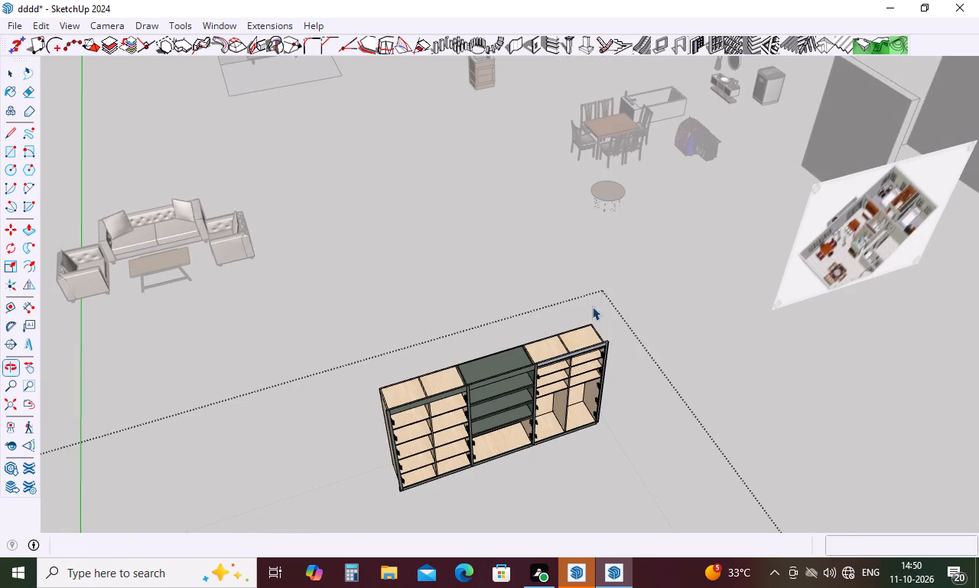
scroll(572, 385, up, 9)
click(571, 376)
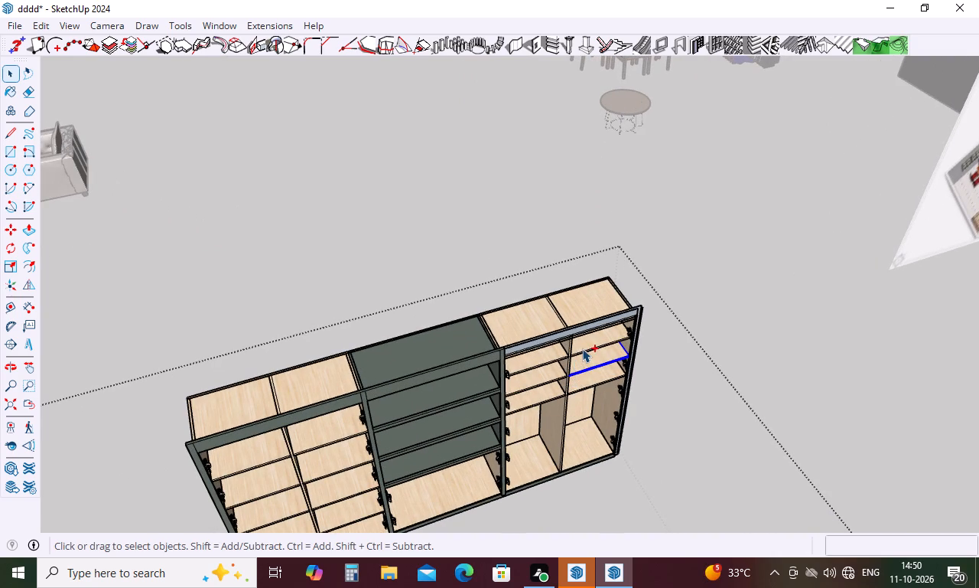
ctrl+click(582, 348)
ctrl+click(567, 329)
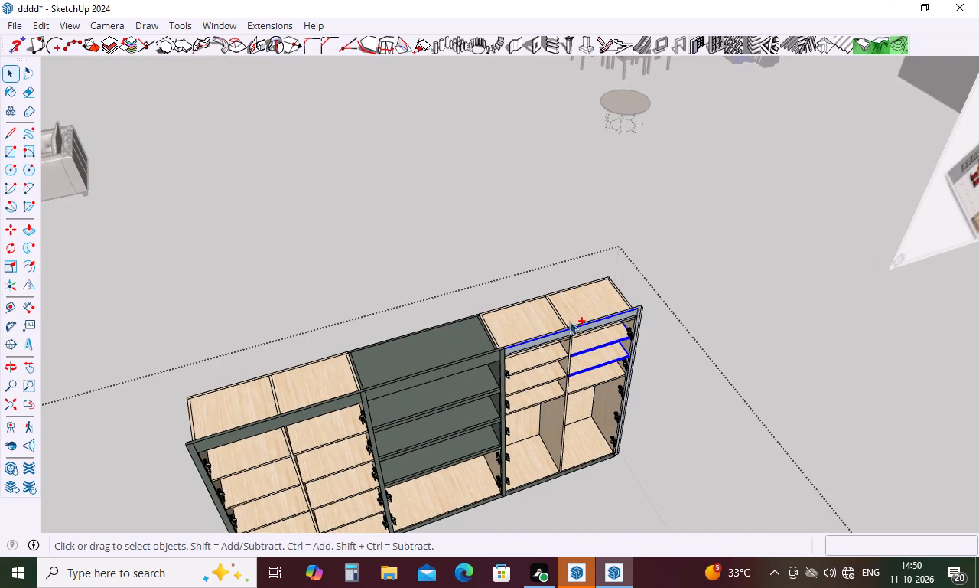
ctrl+click(574, 312)
ctrl+click(551, 318)
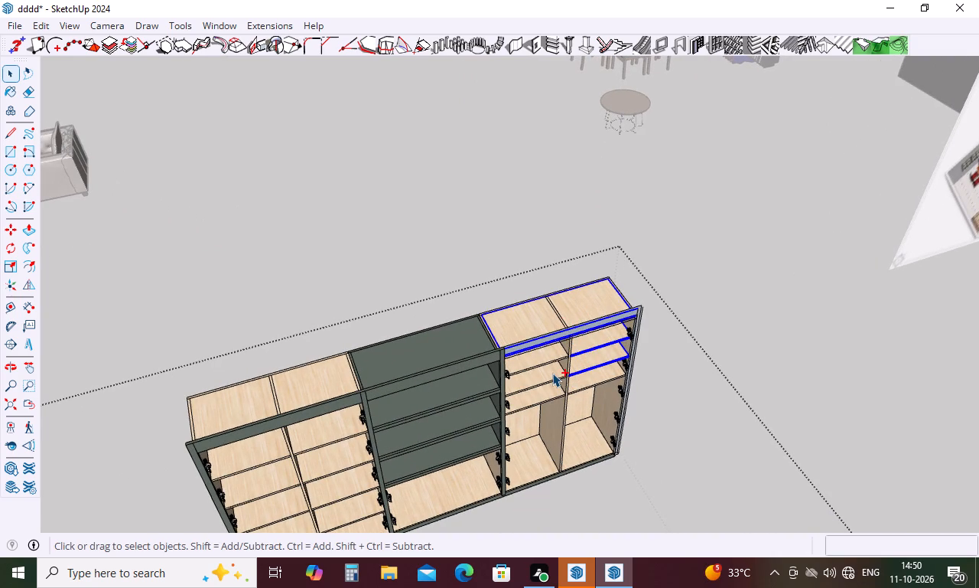
ctrl+click(552, 373)
ctrl+click(547, 358)
ctrl+click(551, 413)
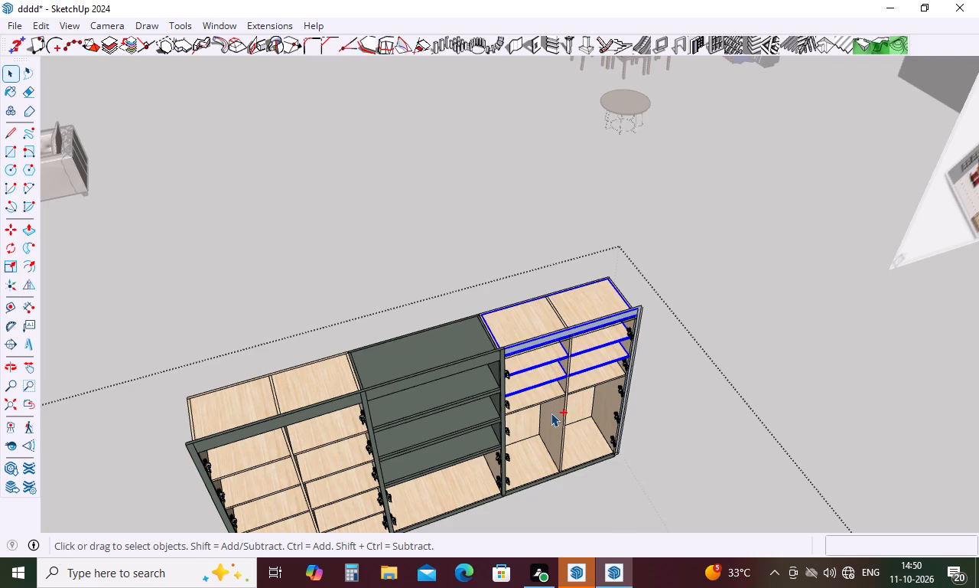
ctrl+click(538, 403)
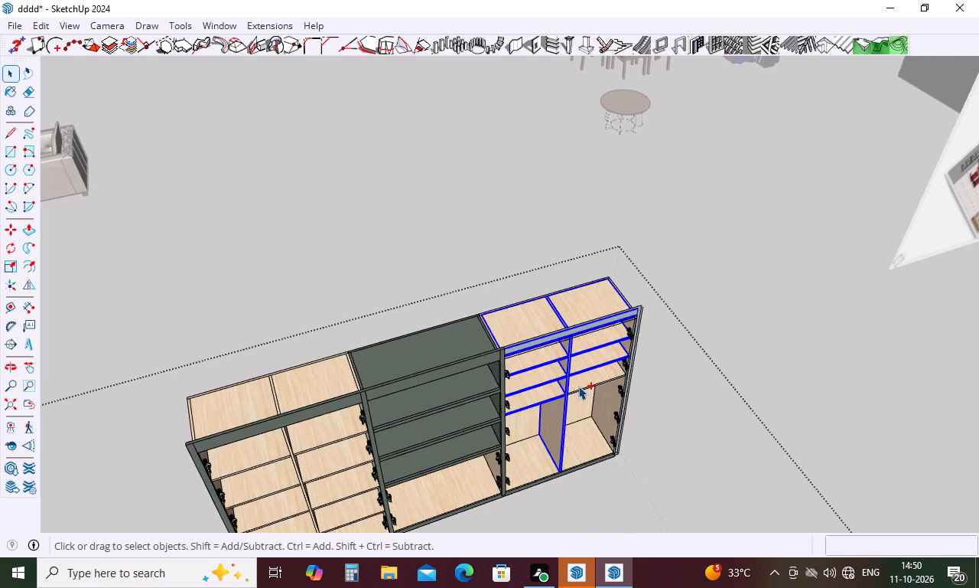
ctrl+click(578, 386)
ctrl+click(598, 440)
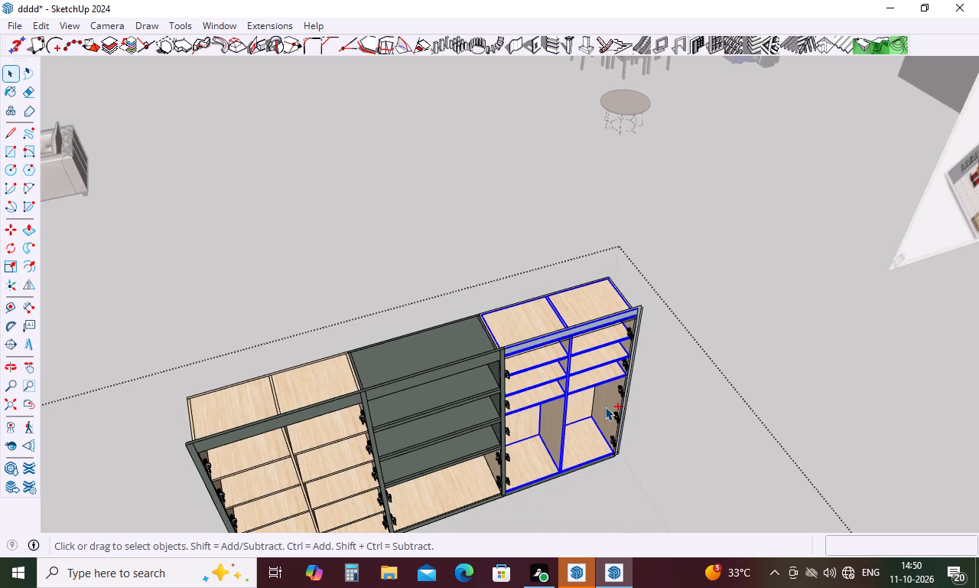
ctrl+click(605, 407)
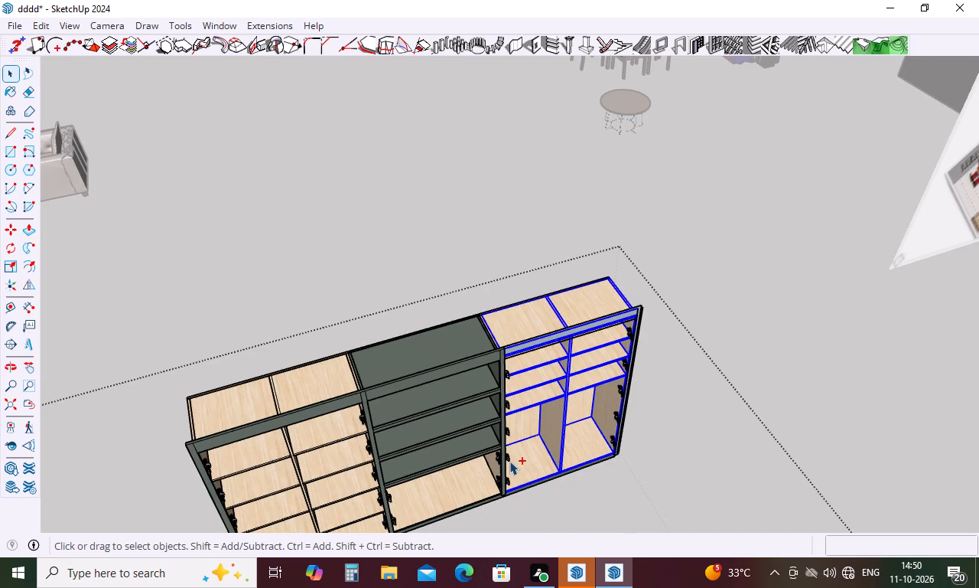
Add the end section's back panel and outer front stile to the selected wardrobe parts.
ctrl+middle_drag(489, 354, 457, 466)
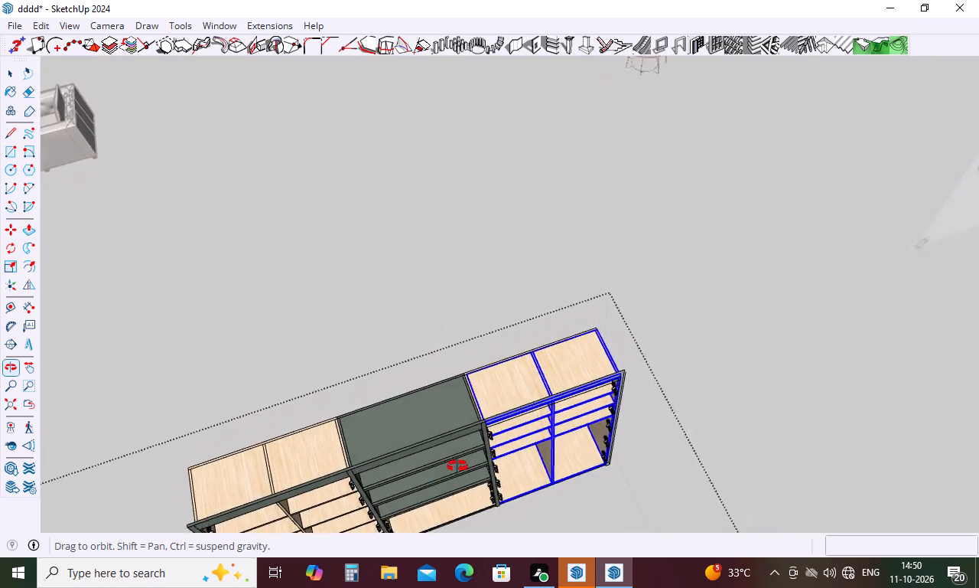
ctrl+middle_drag(457, 466, 828, 587)
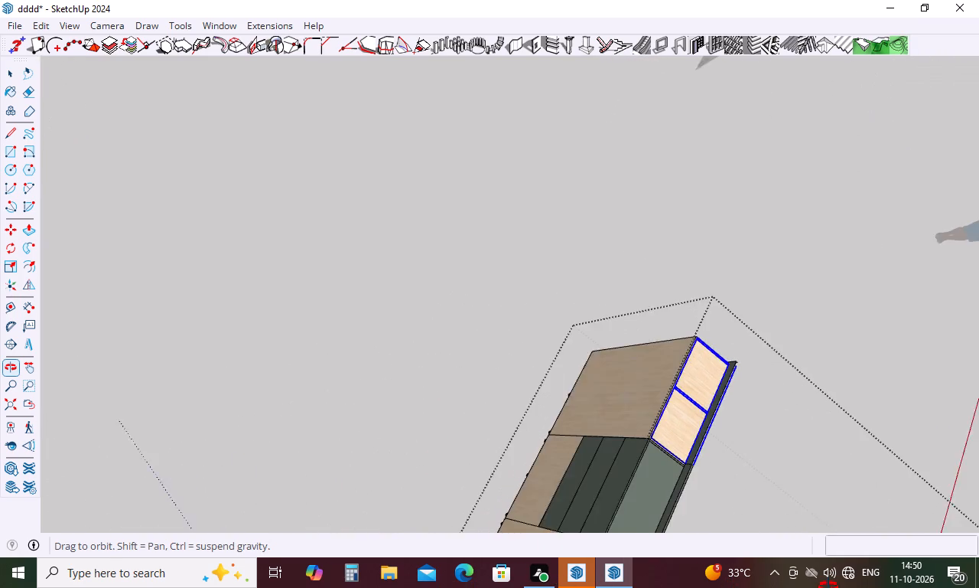
ctrl+middle_drag(828, 587, 829, 586)
ctrl+click(664, 371)
ctrl+middle_drag(676, 371, 577, 269)
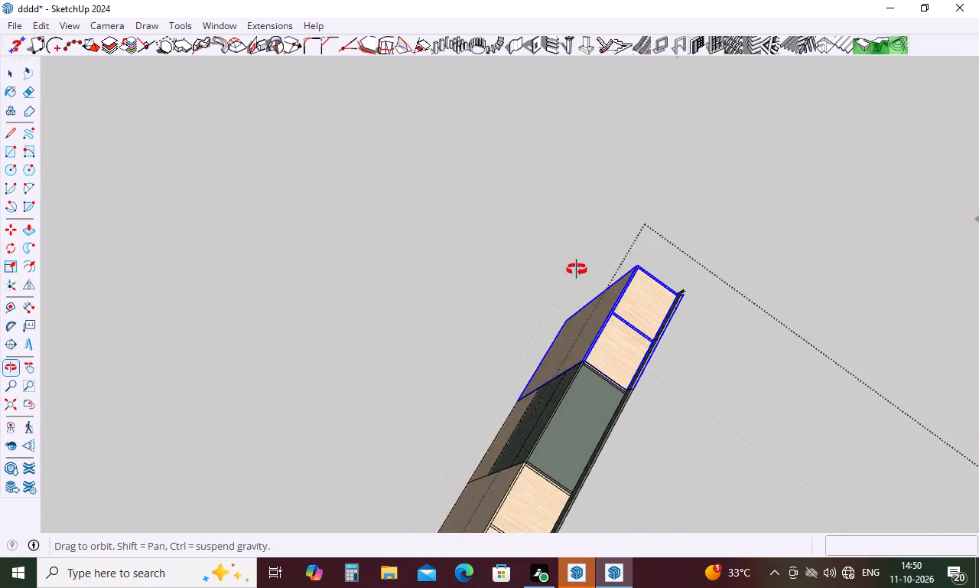
ctrl+middle_drag(577, 269, 402, 201)
ctrl+middle_drag(585, 310, 301, 280)
ctrl+scroll(511, 217, up, 10)
ctrl+click(511, 220)
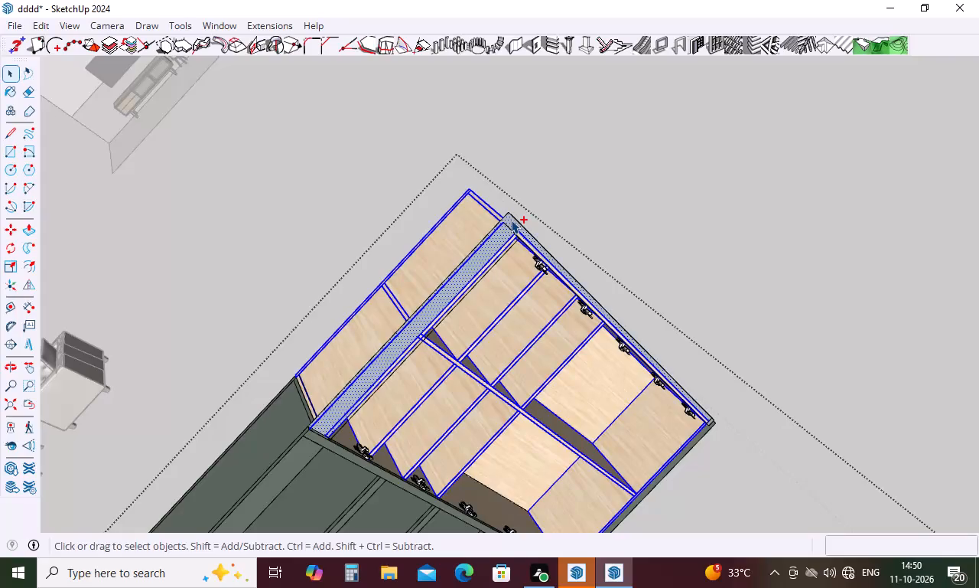
ctrl+middle_drag(549, 243, 462, 414)
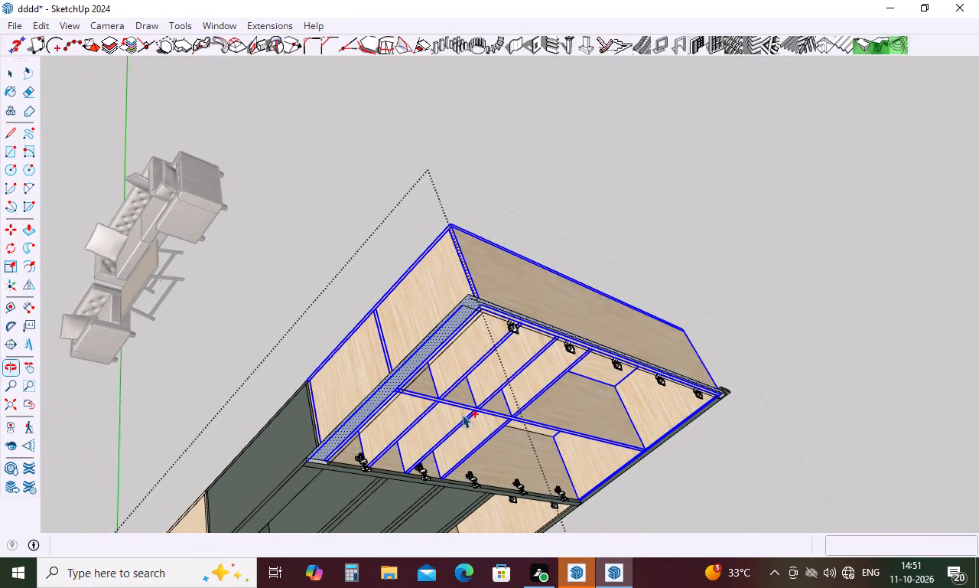
ctrl+middle_drag(462, 414, 462, 417)
ctrl+click(517, 300)
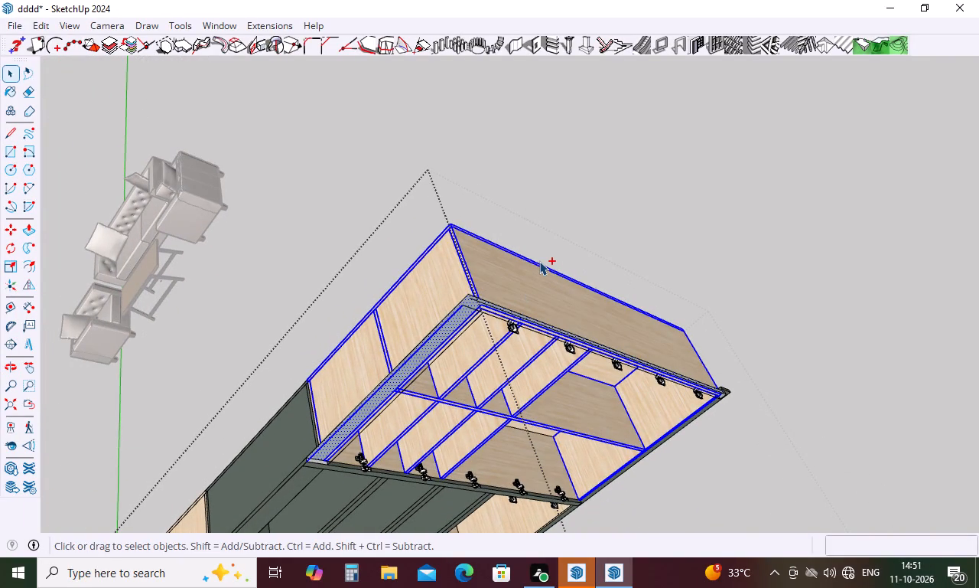
Add the side panel bordering the wardrobe's central section to the selected end-section parts, leaving the full-length plinth out.
ctrl+scroll(539, 262, down, 4)
ctrl+middle_drag(549, 383, 536, 308)
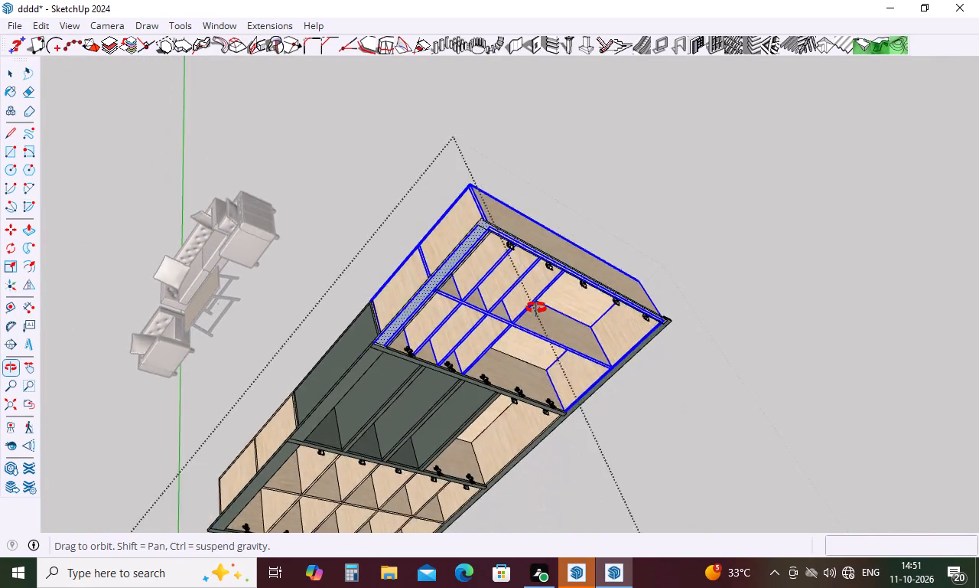
ctrl+middle_drag(536, 308, 532, 190)
ctrl+scroll(473, 224, up, 9)
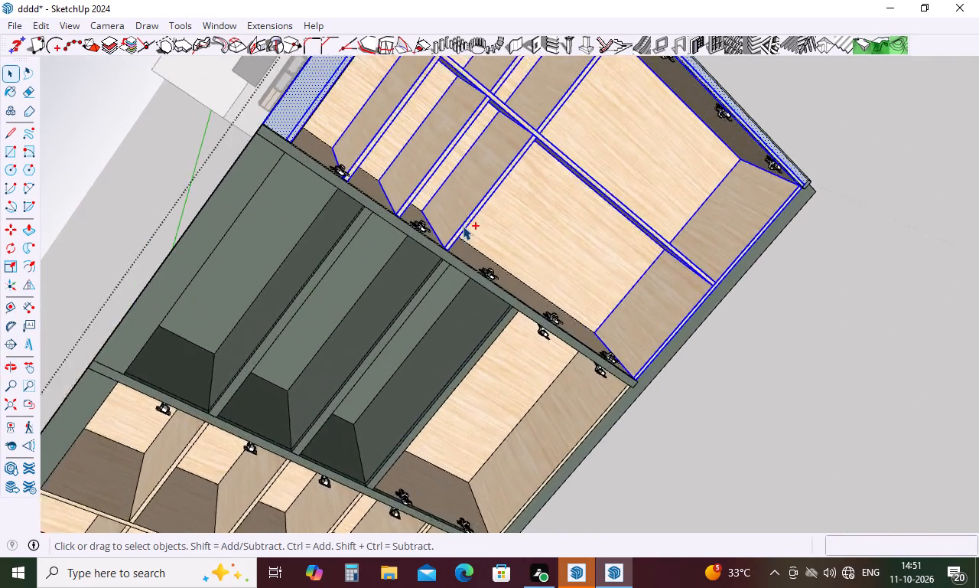
ctrl+scroll(463, 226, up, 6)
ctrl+click(489, 297)
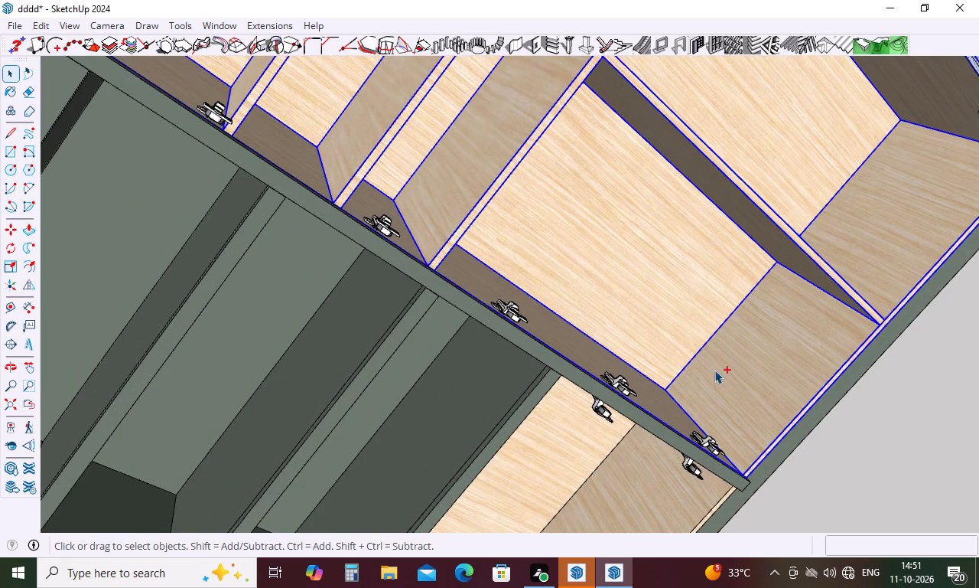
ctrl+middle_drag(705, 332, 301, 155)
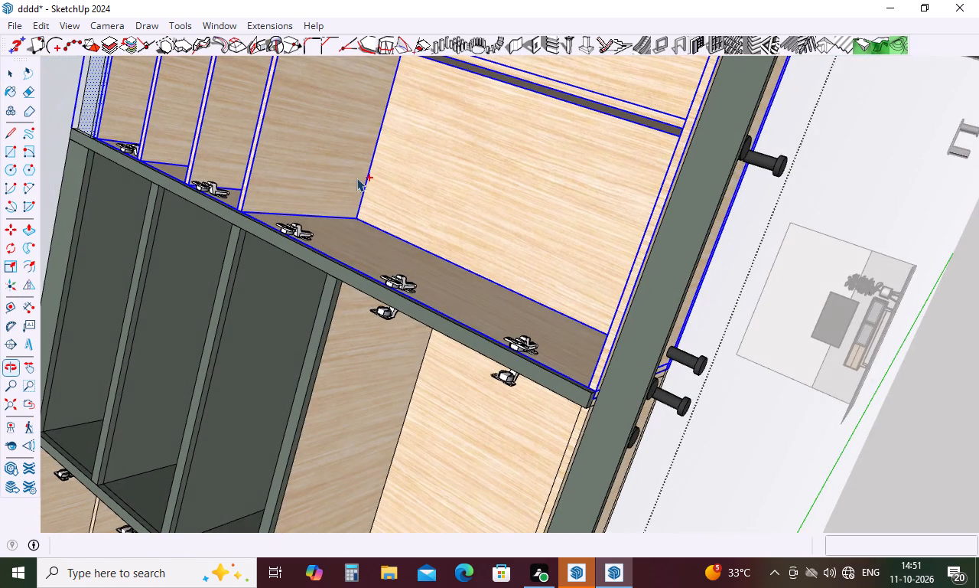
ctrl+click(656, 328)
ctrl+scroll(639, 262, down, 4)
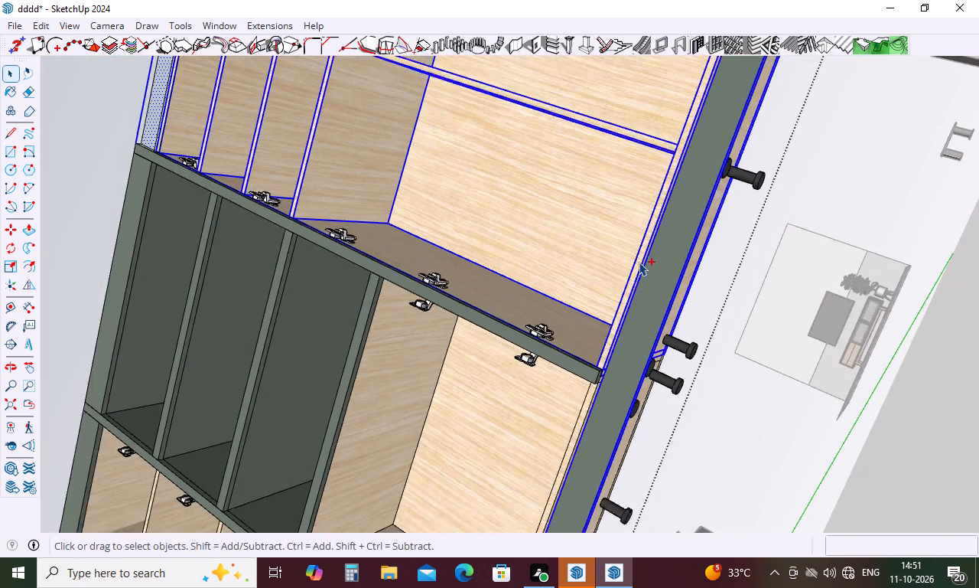
ctrl+scroll(636, 256, down, 6)
ctrl+click(644, 283)
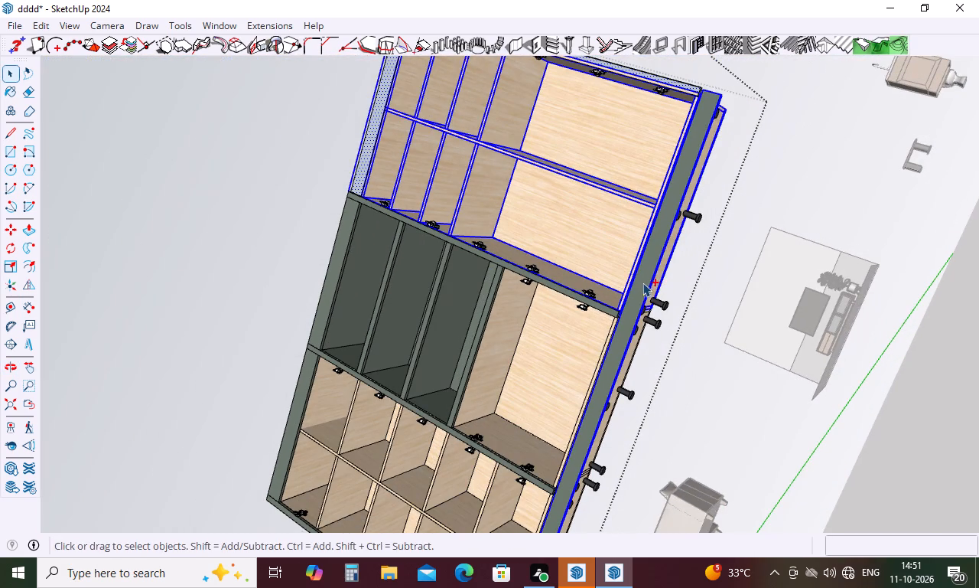
ctrl+click(642, 283)
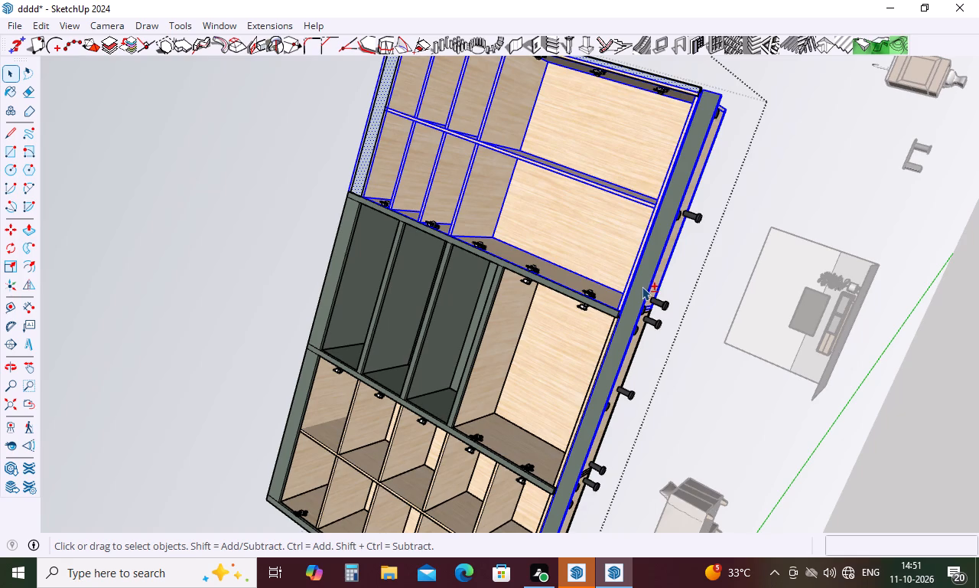
shift+click(642, 289)
scroll(621, 290, down, 4)
middle_drag(622, 290, 670, 384)
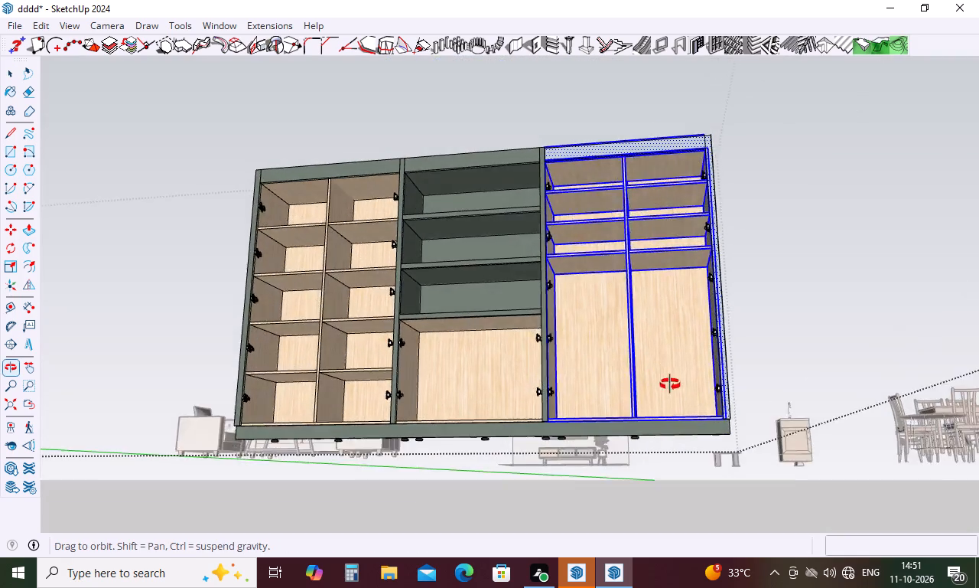
middle_drag(670, 384, 690, 480)
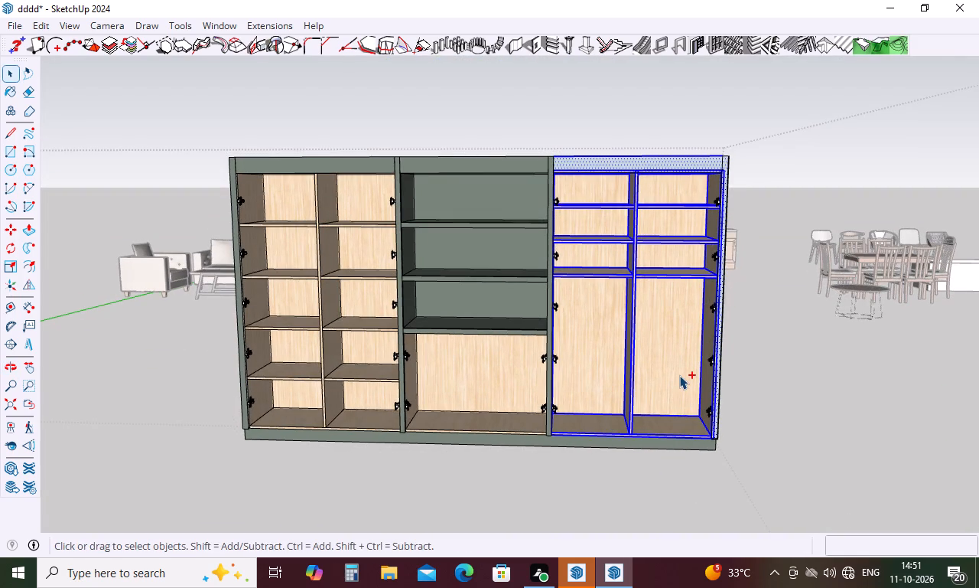
Copy the selected end-section parts out of the wardrobe and place them on open ground between the wardrobe and floor plan image.
key(ctrl+c)
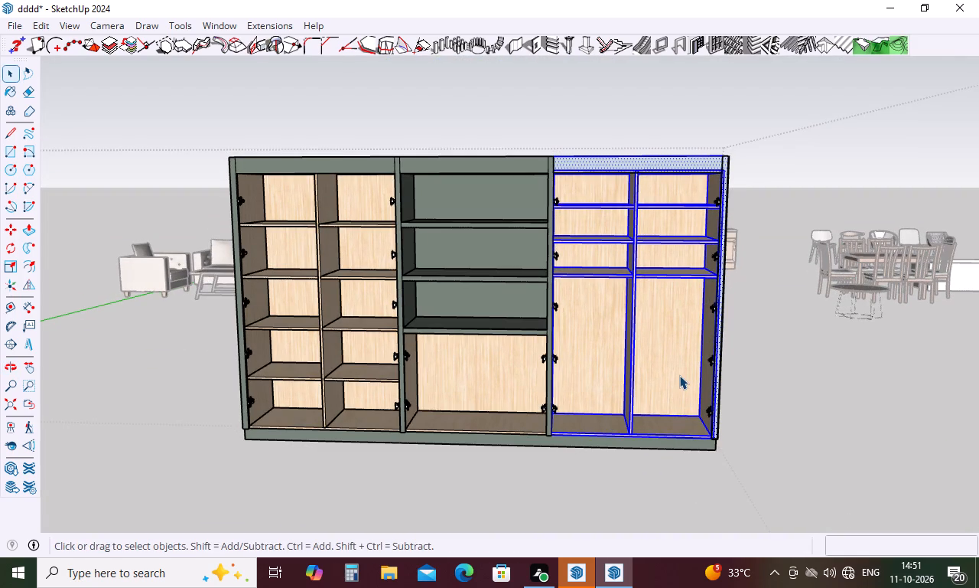
scroll(803, 246, down, 5)
scroll(802, 244, down, 16)
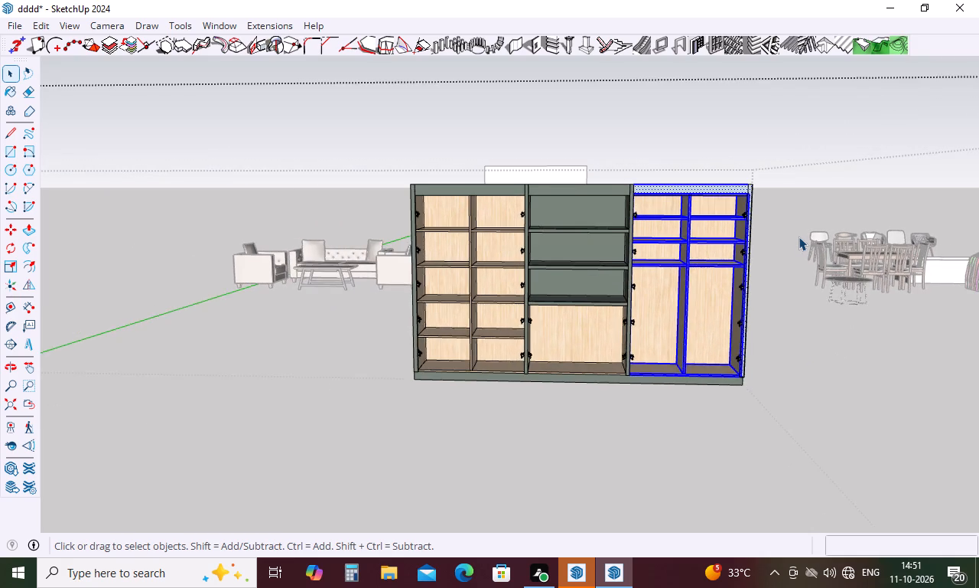
scroll(798, 237, down, 6)
click(470, 414)
scroll(411, 275, down, 5)
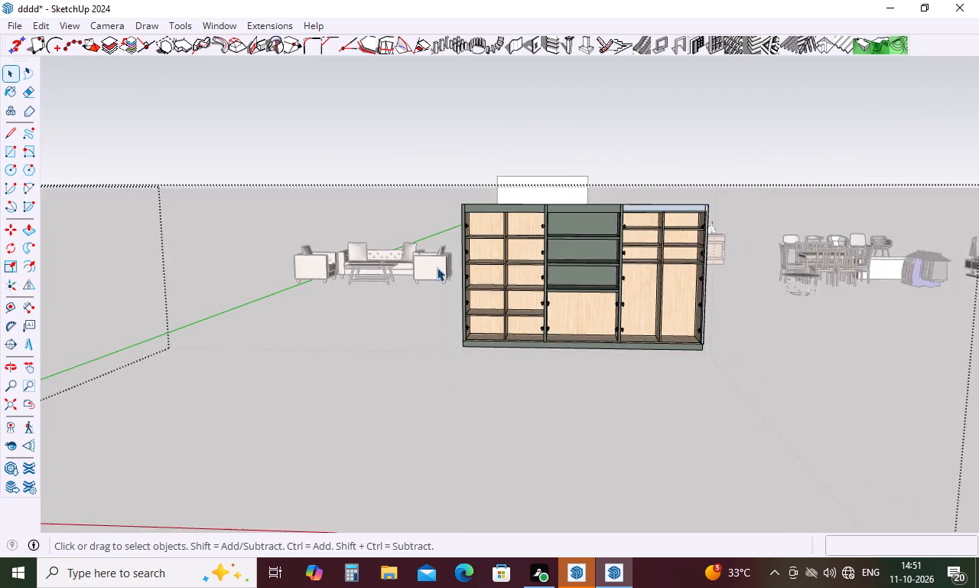
scroll(467, 258, down, 10)
click(651, 323)
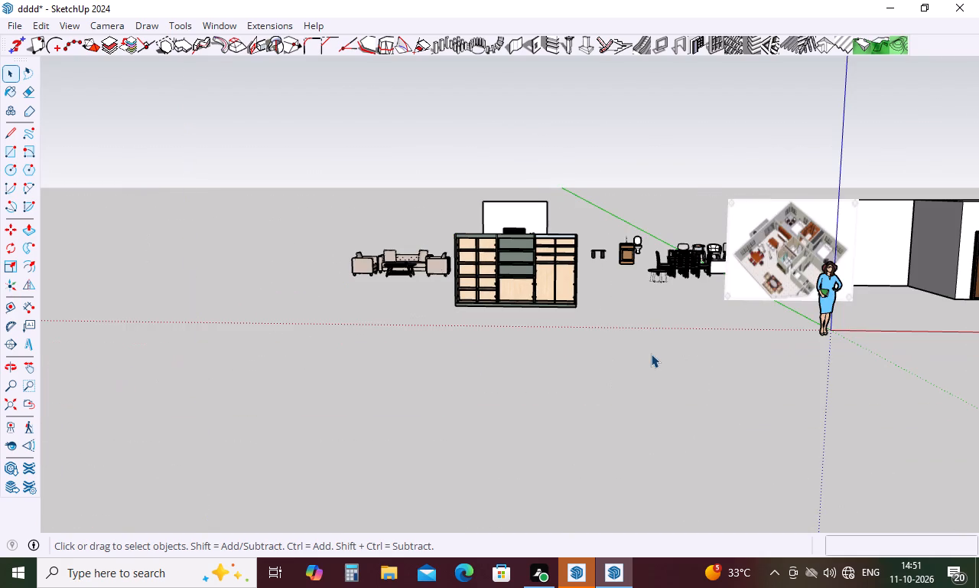
key(ctrl+v)
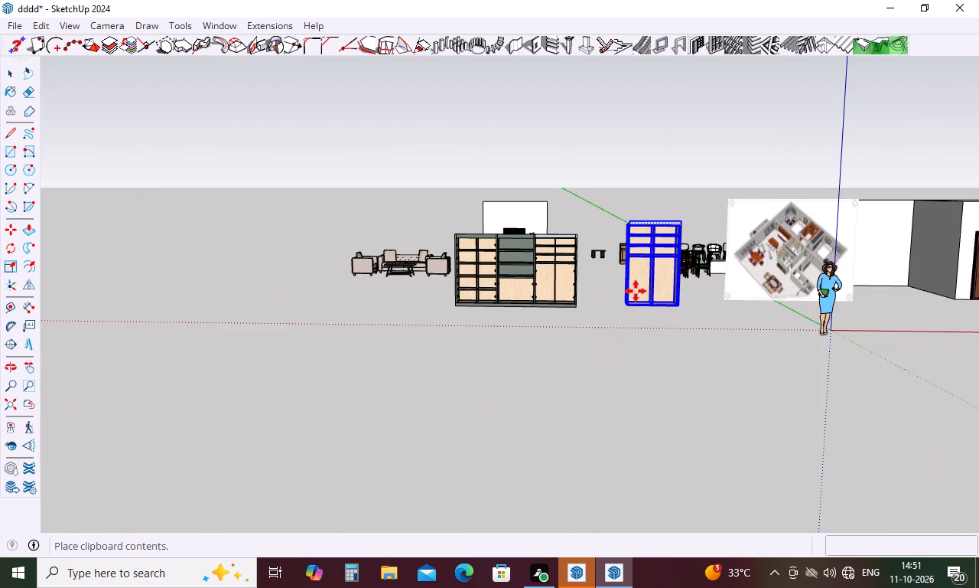
middle_drag(639, 296, 601, 477)
scroll(585, 388, down, 4)
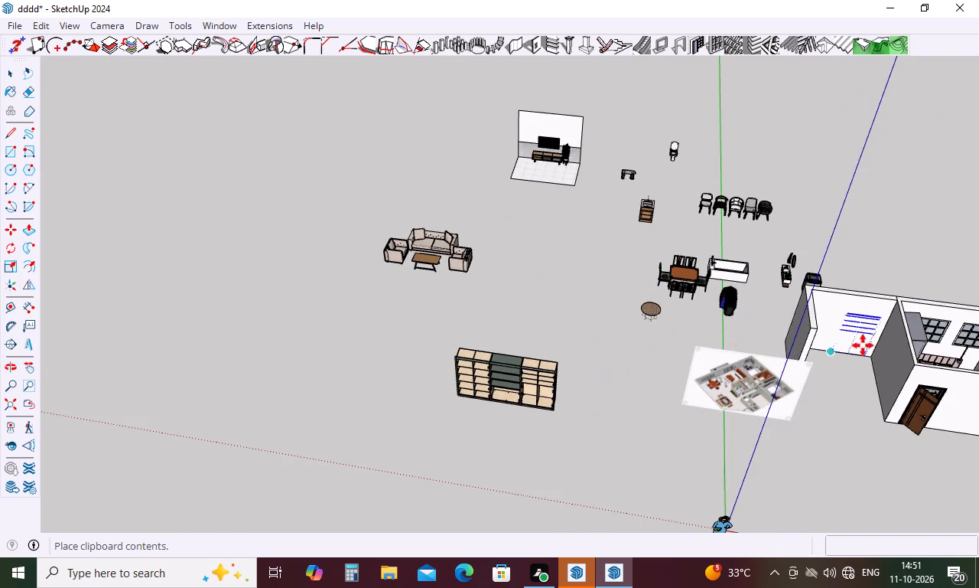
scroll(863, 345, up, 4)
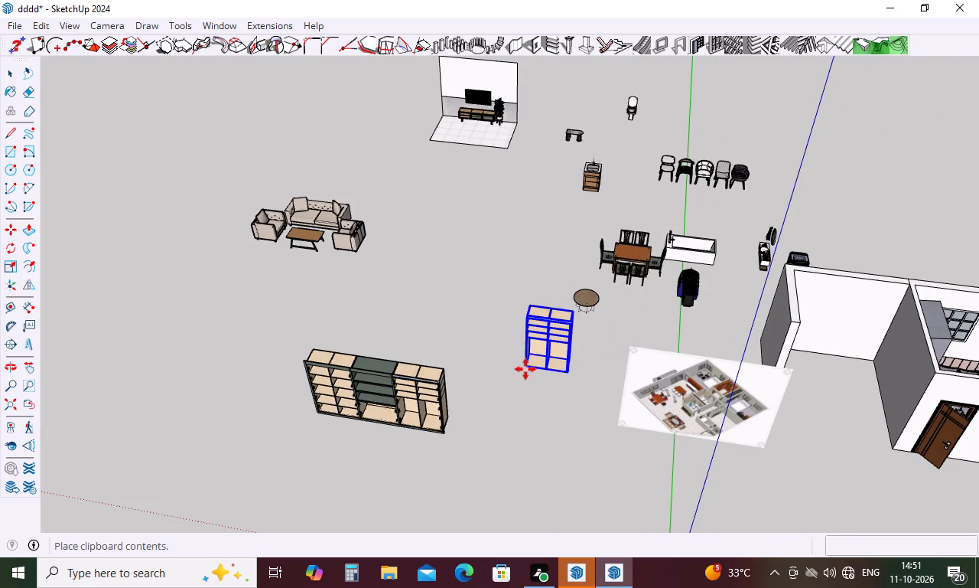
click(531, 369)
key(space)
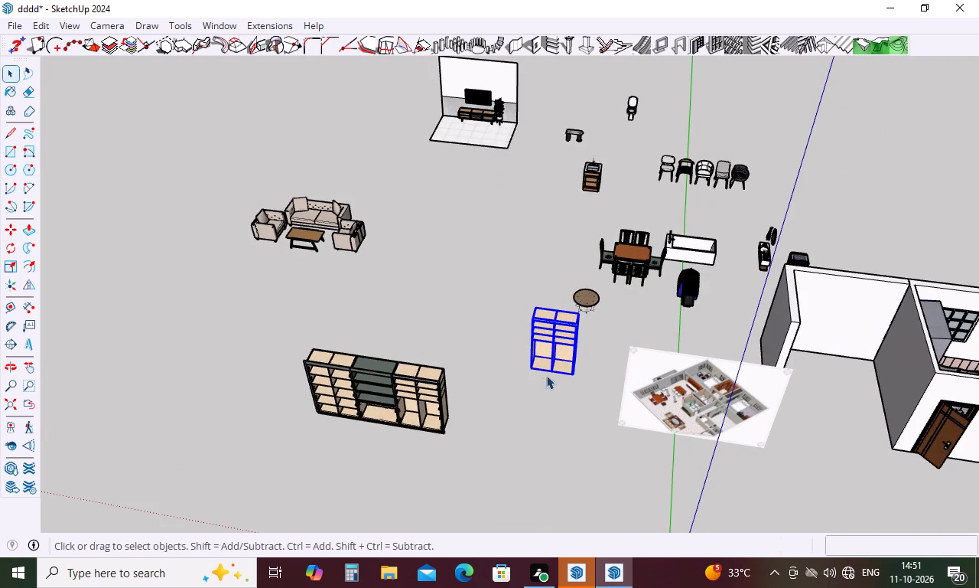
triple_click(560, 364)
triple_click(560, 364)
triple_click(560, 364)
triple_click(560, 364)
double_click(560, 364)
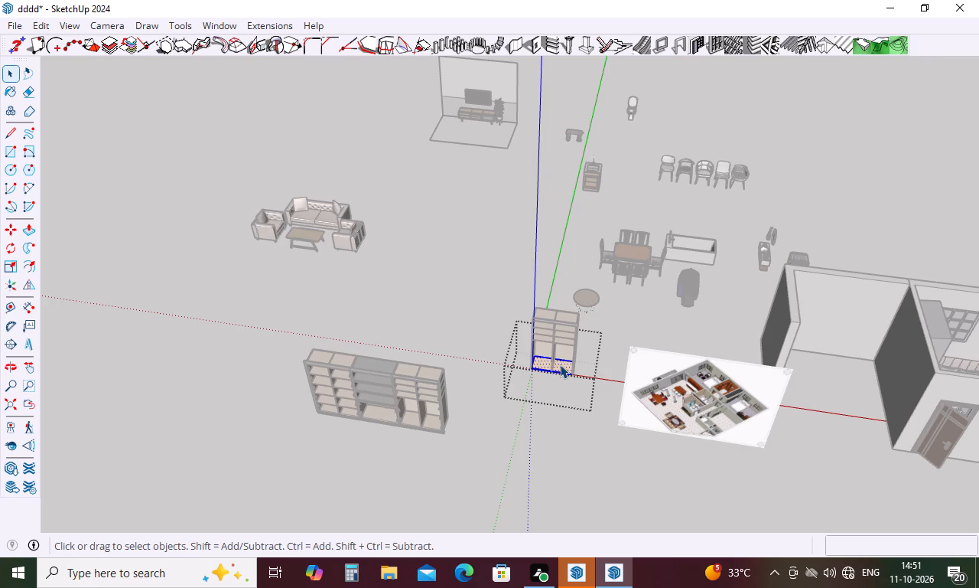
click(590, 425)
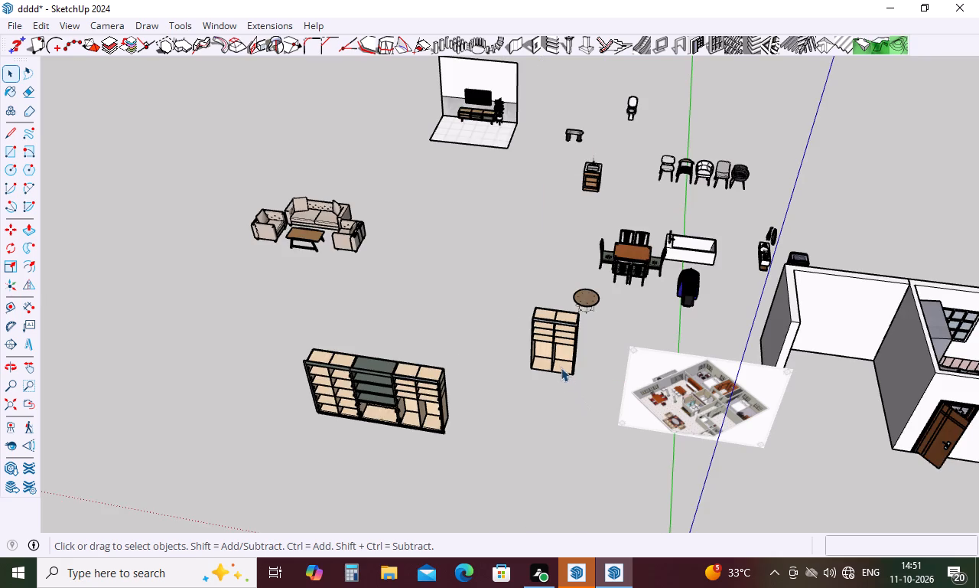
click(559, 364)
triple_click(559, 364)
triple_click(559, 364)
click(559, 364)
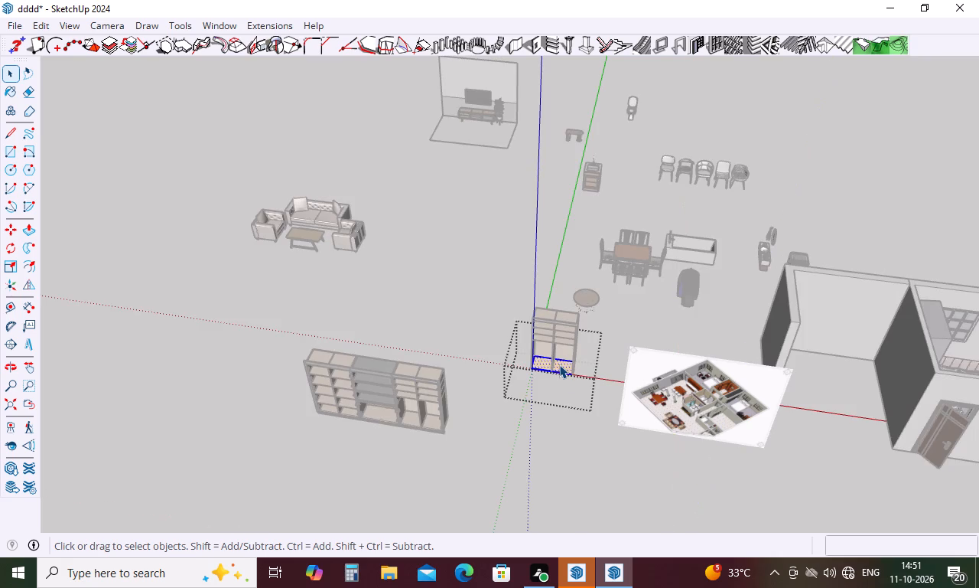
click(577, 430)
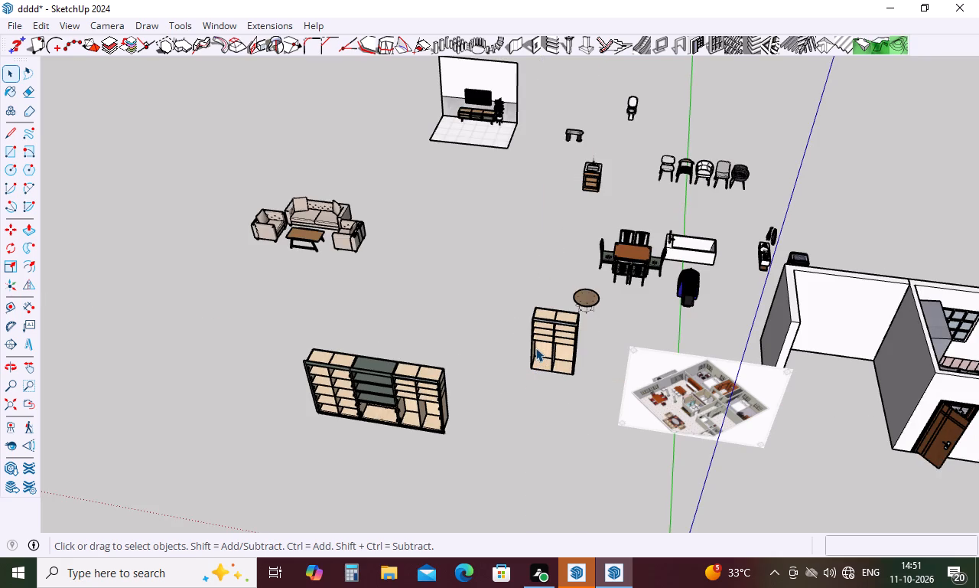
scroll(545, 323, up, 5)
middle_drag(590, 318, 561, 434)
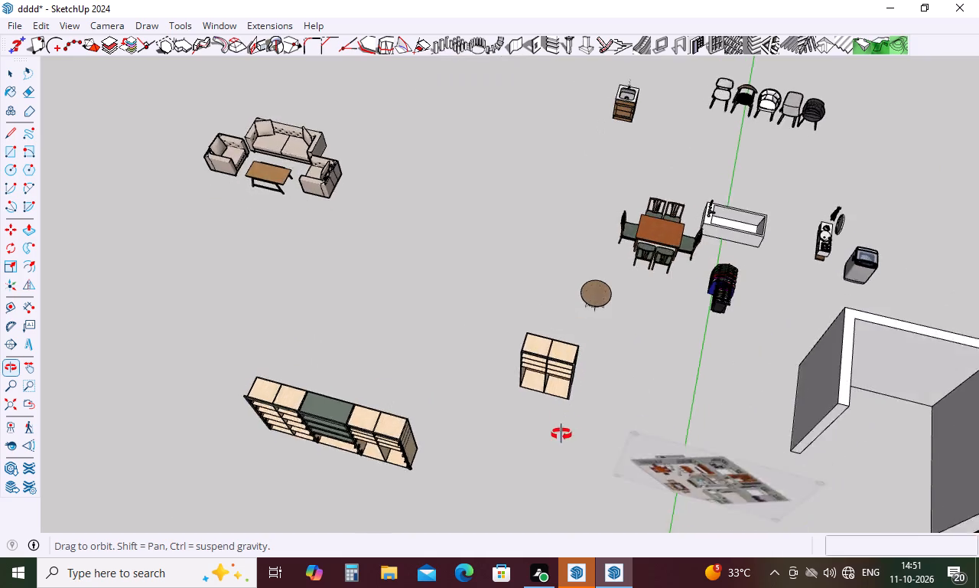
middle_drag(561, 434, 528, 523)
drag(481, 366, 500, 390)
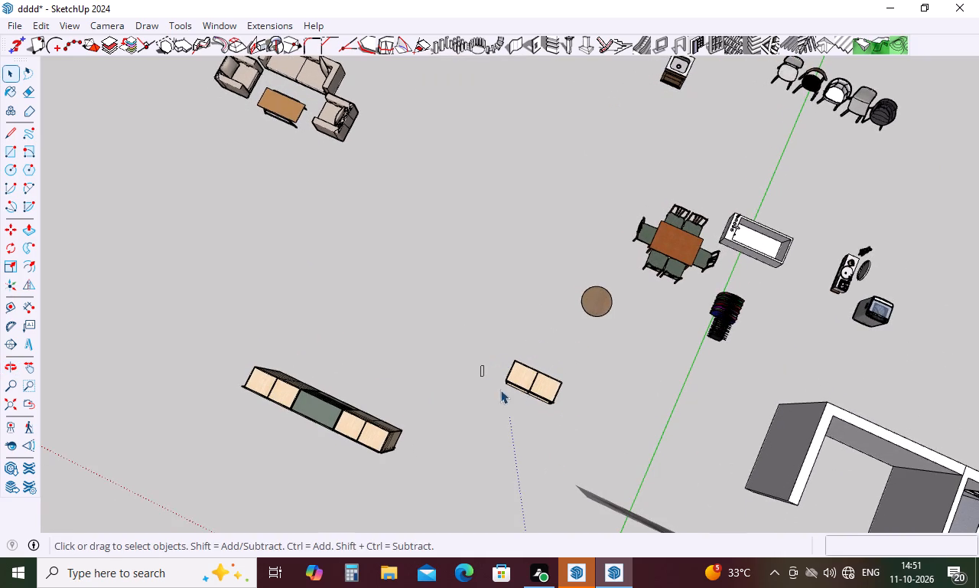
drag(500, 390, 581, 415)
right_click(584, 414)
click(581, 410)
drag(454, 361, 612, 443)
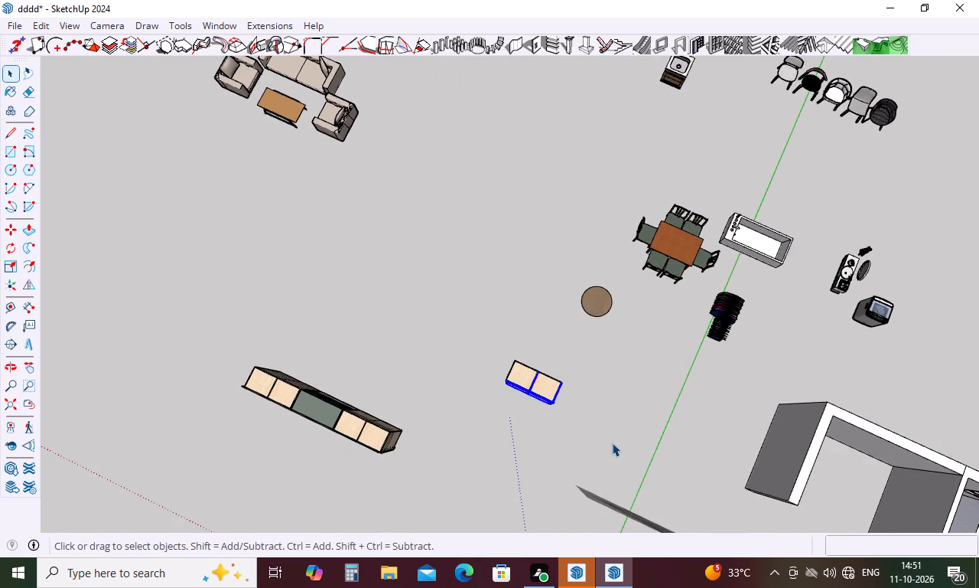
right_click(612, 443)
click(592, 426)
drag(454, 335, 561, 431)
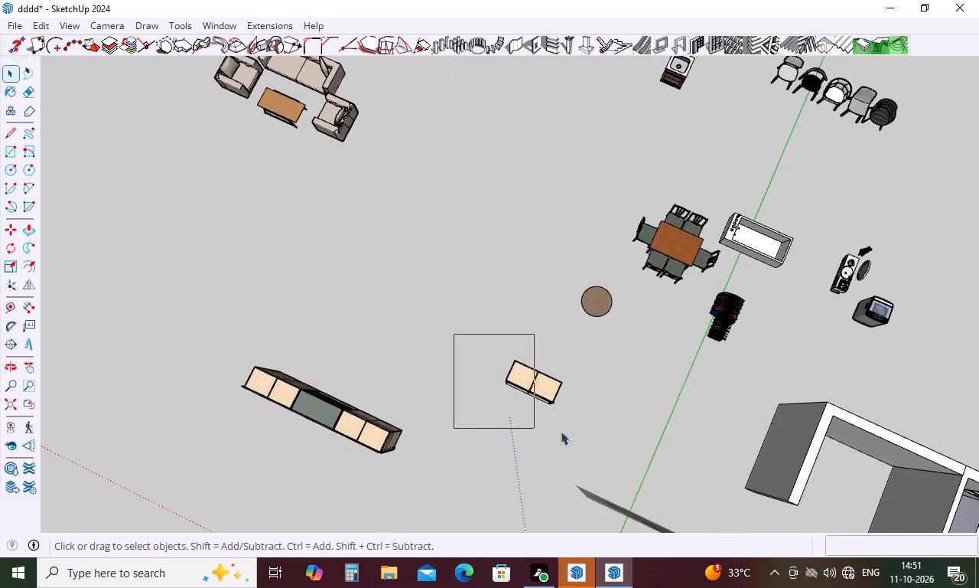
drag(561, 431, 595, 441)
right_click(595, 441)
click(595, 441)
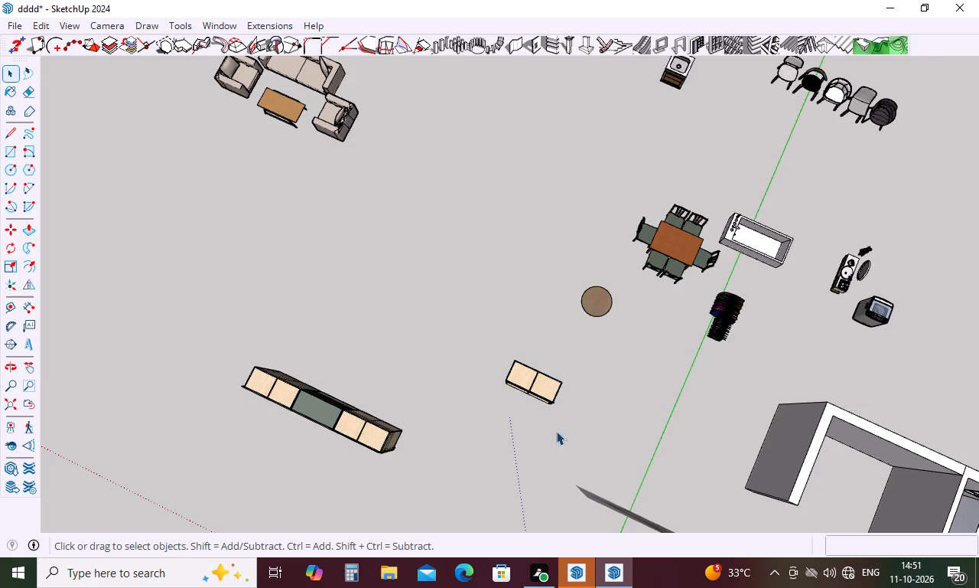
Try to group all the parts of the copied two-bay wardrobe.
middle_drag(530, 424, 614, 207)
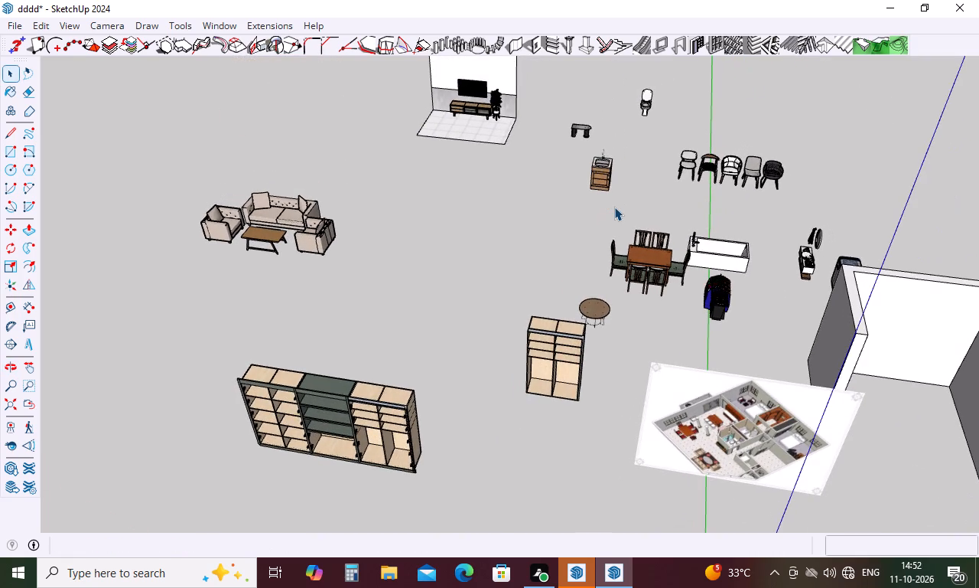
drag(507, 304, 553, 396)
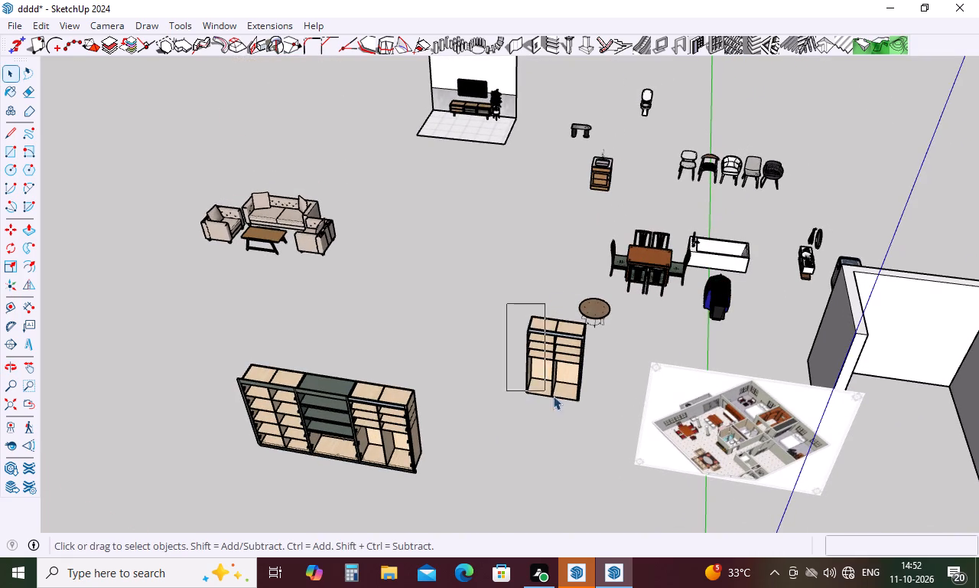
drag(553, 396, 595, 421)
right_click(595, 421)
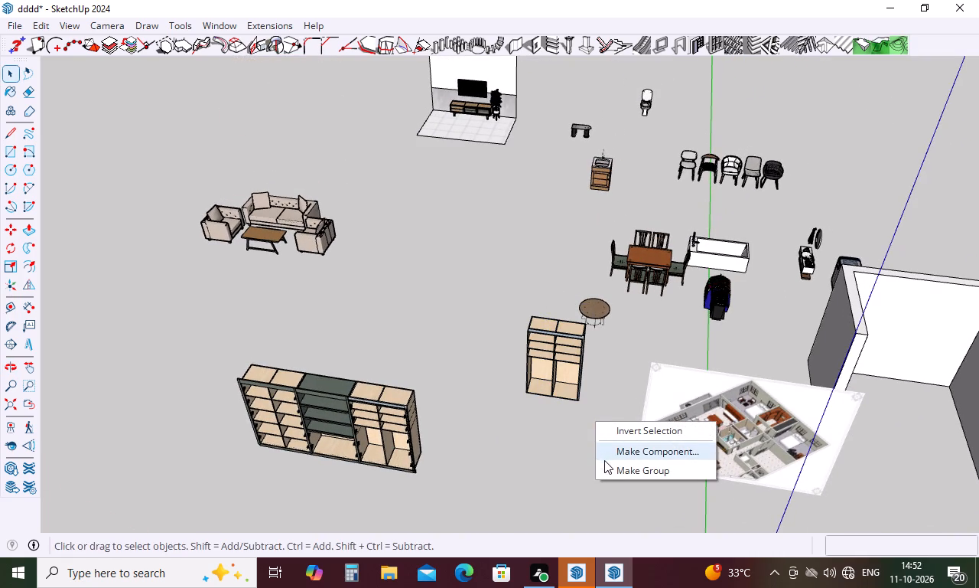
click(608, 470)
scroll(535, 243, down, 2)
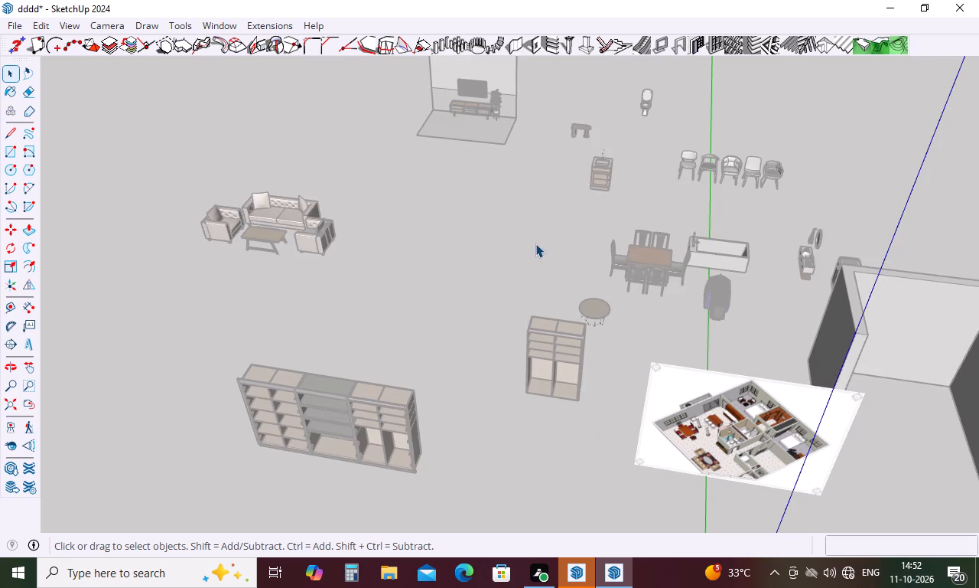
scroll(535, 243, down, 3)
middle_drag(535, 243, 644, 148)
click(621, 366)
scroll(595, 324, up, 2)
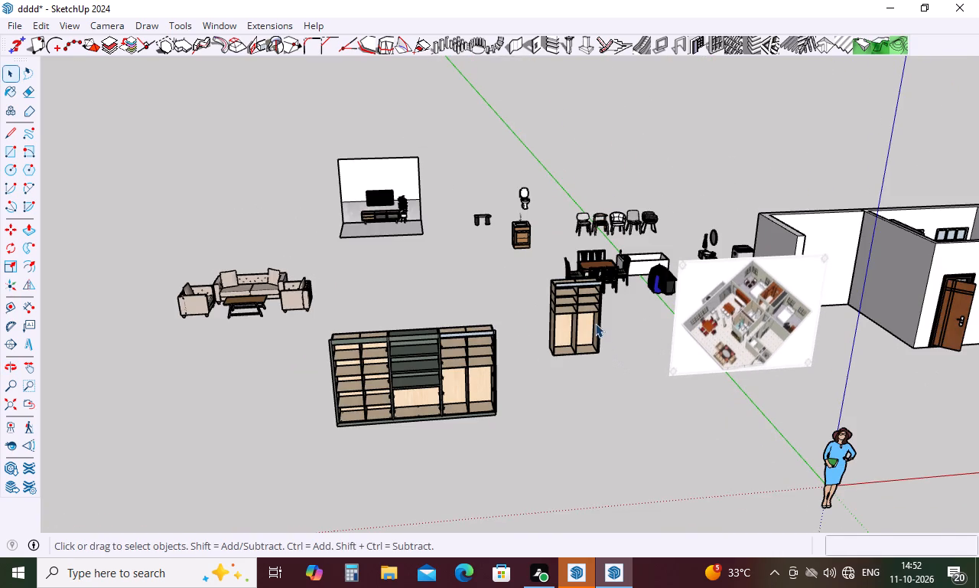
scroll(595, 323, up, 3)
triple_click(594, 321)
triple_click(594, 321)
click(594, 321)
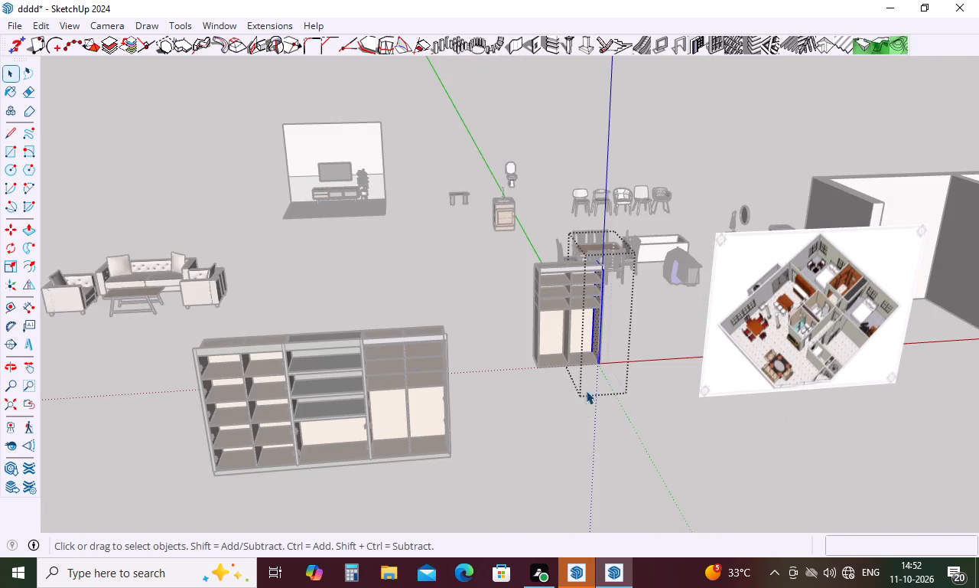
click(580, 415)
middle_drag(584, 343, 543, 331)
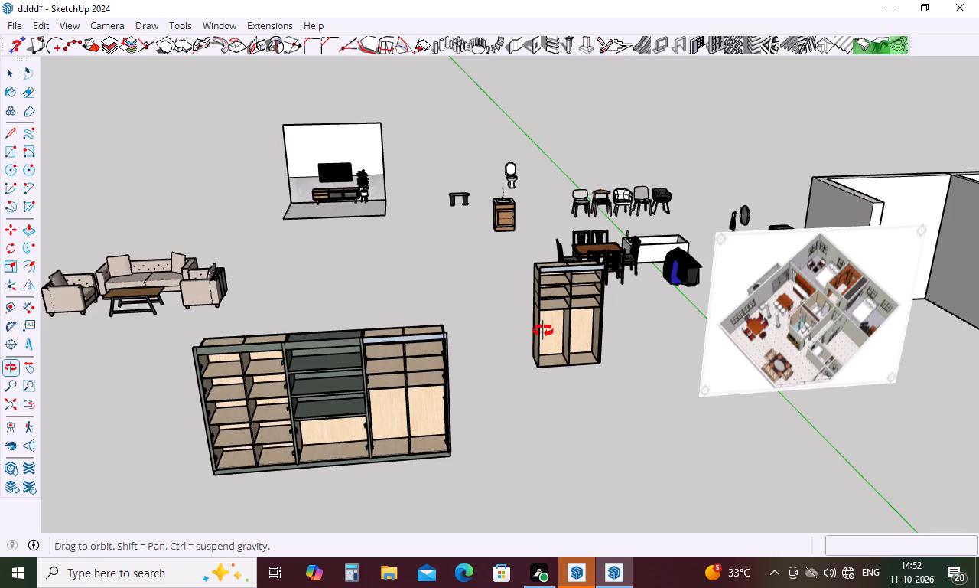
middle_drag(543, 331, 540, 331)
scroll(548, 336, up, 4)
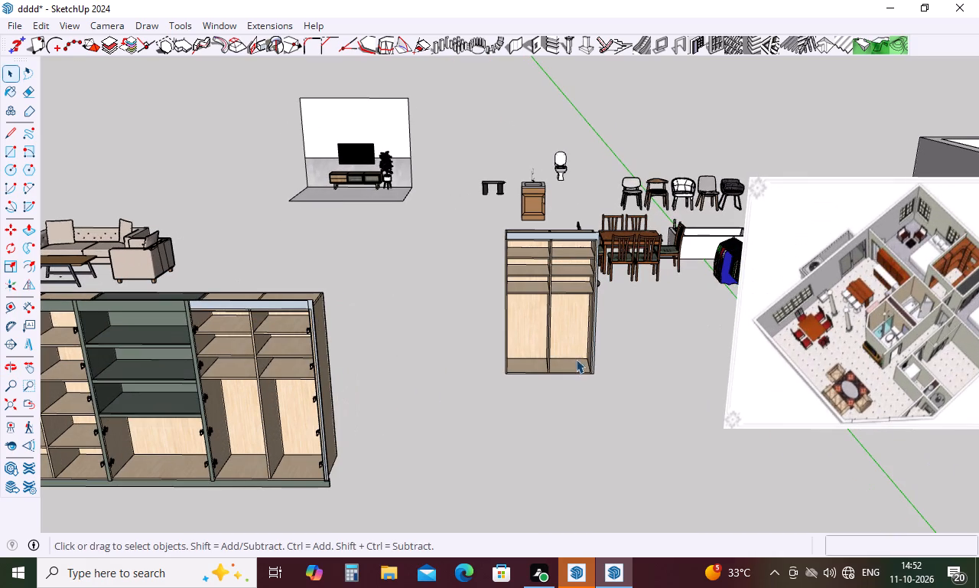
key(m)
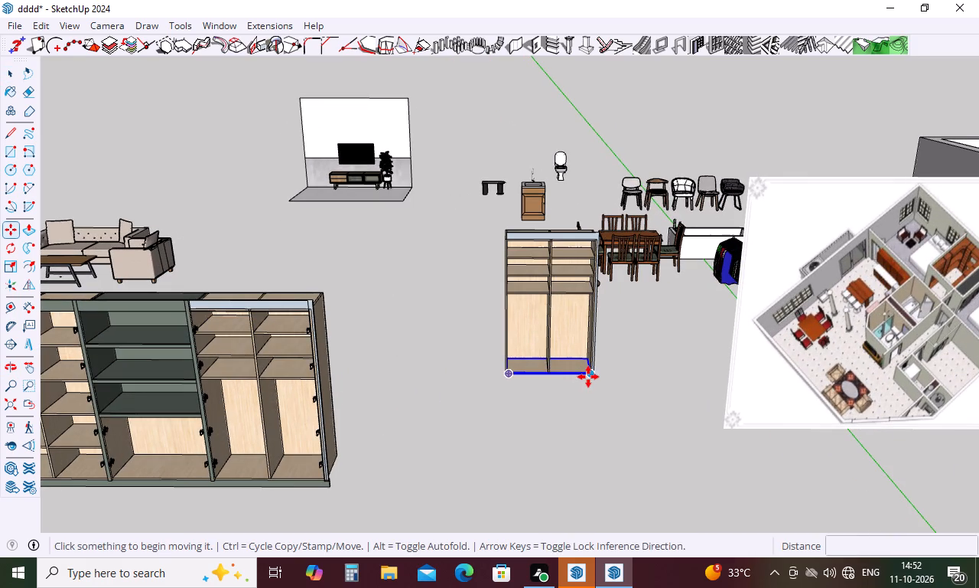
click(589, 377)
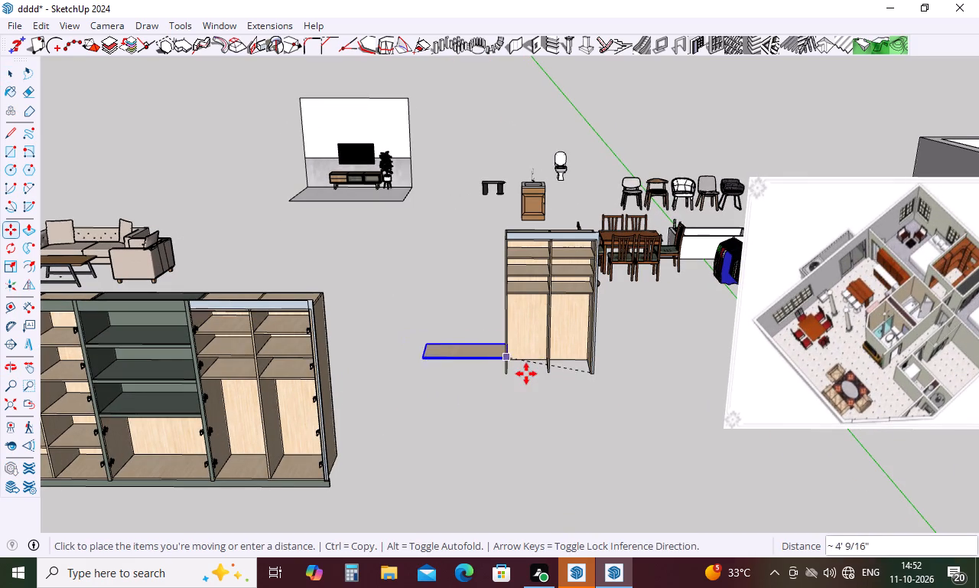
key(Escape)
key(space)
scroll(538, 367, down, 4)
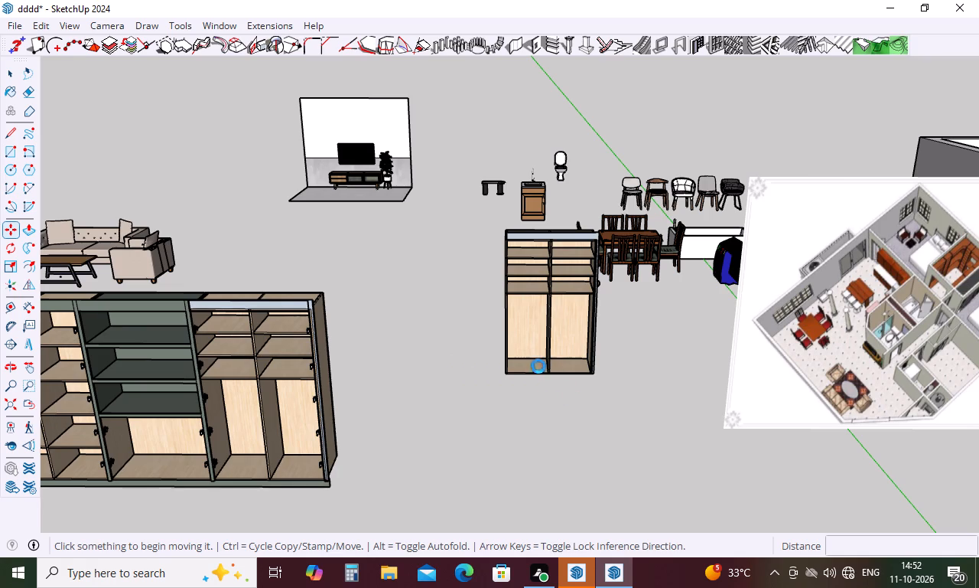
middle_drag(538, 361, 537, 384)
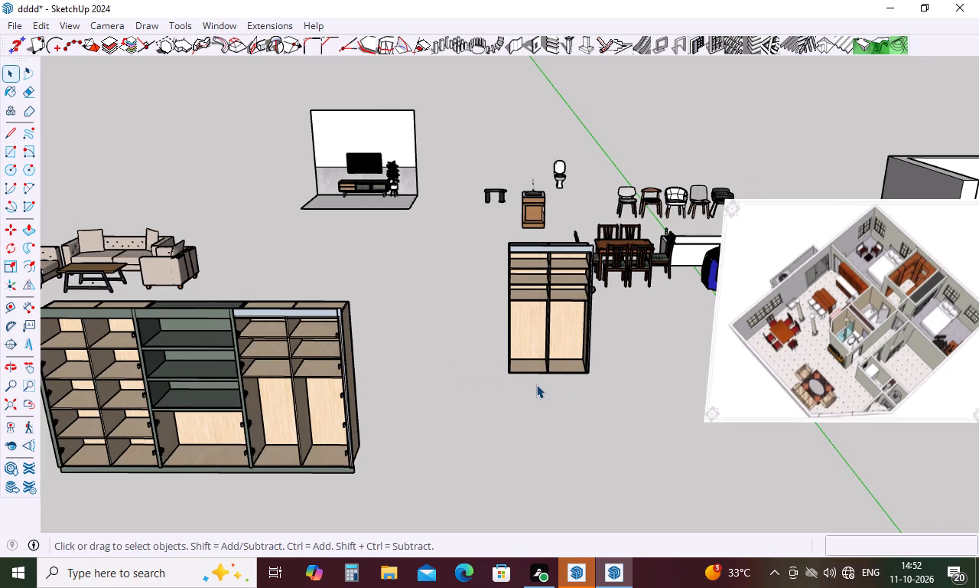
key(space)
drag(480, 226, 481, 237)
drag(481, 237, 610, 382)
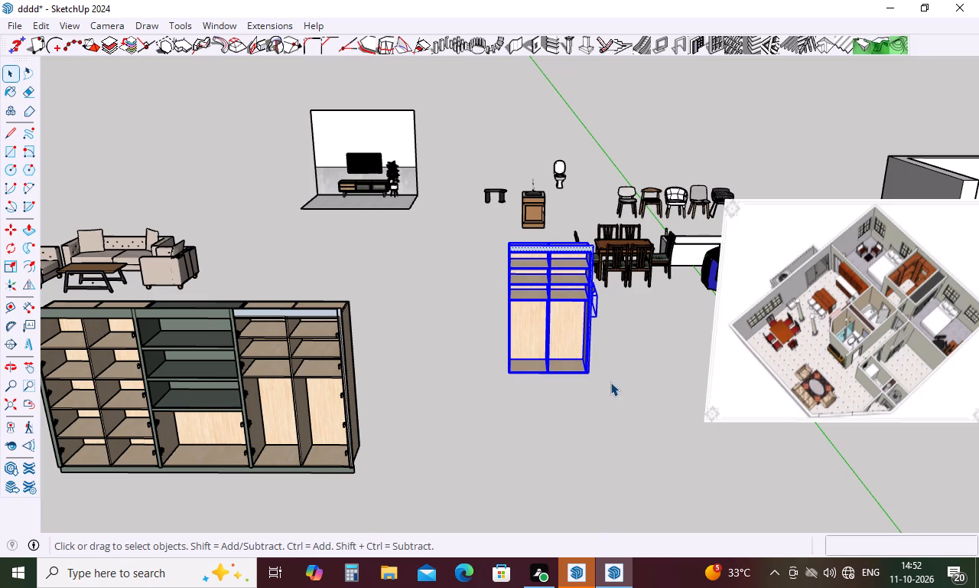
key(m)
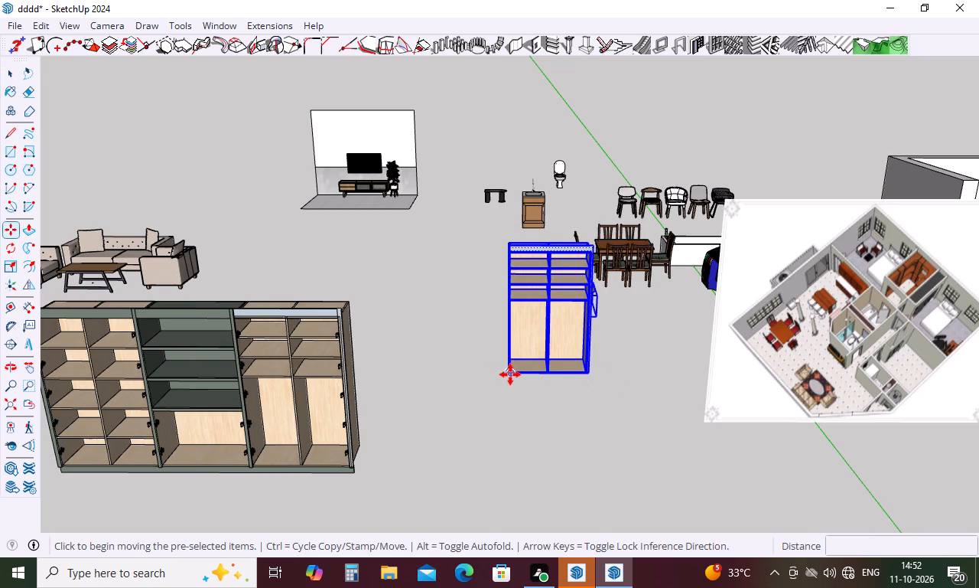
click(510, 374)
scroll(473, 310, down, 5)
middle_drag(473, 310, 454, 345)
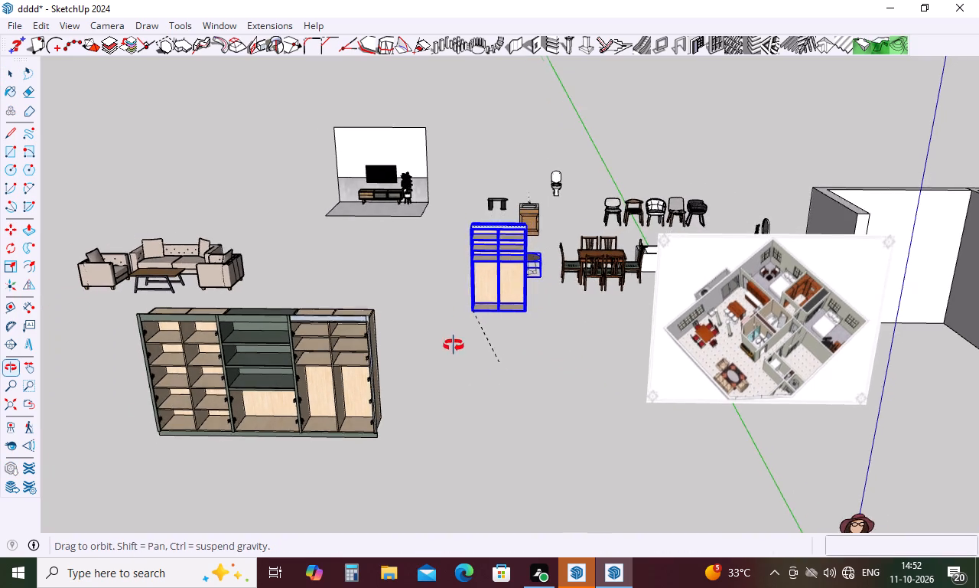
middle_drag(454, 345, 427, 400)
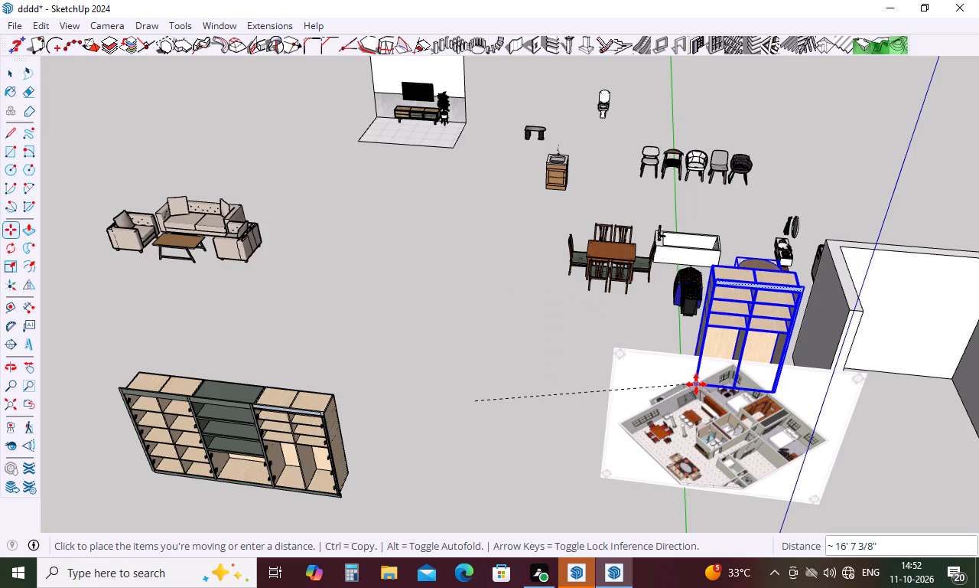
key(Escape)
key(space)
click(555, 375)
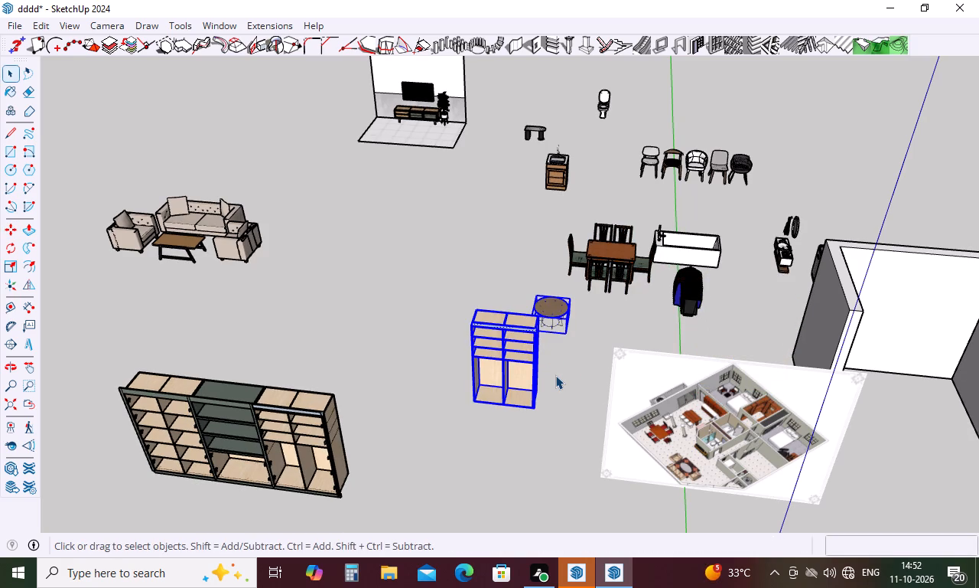
Select only the copied two-bay wardrobe's parts and move them about 24' 9" along the red axis to the open-fronted room.
middle_drag(566, 332, 541, 469)
drag(437, 318, 440, 367)
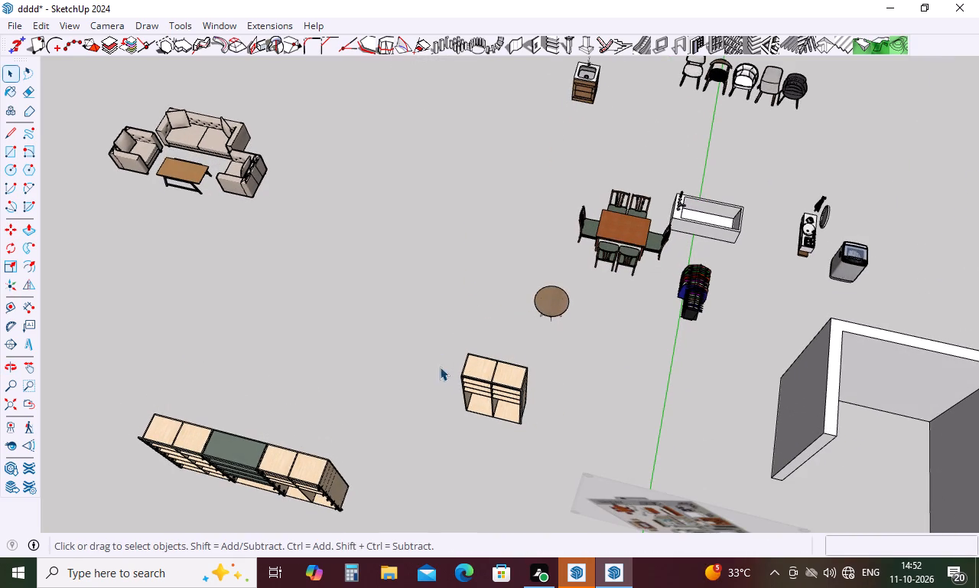
drag(440, 367, 540, 423)
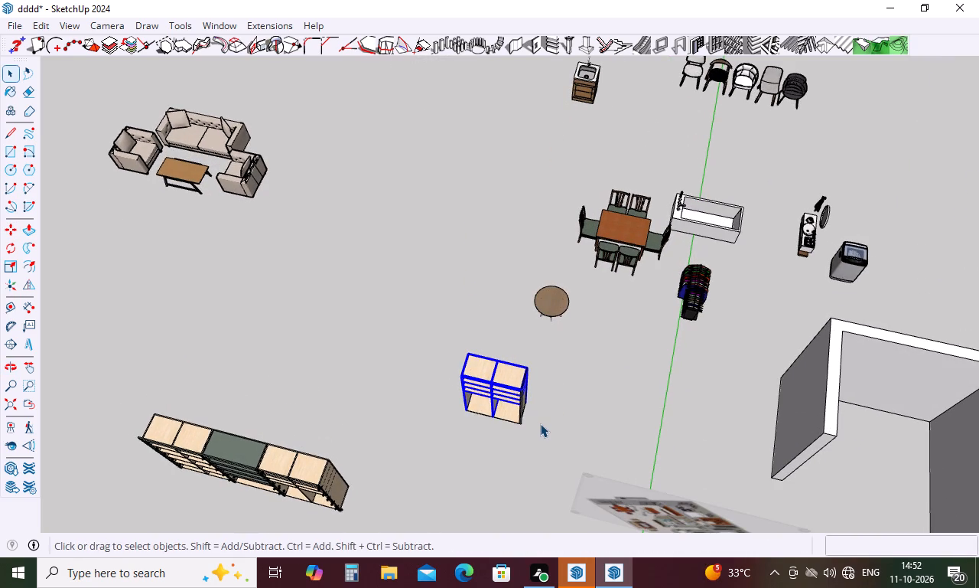
middle_drag(540, 423, 506, 508)
drag(434, 345, 518, 422)
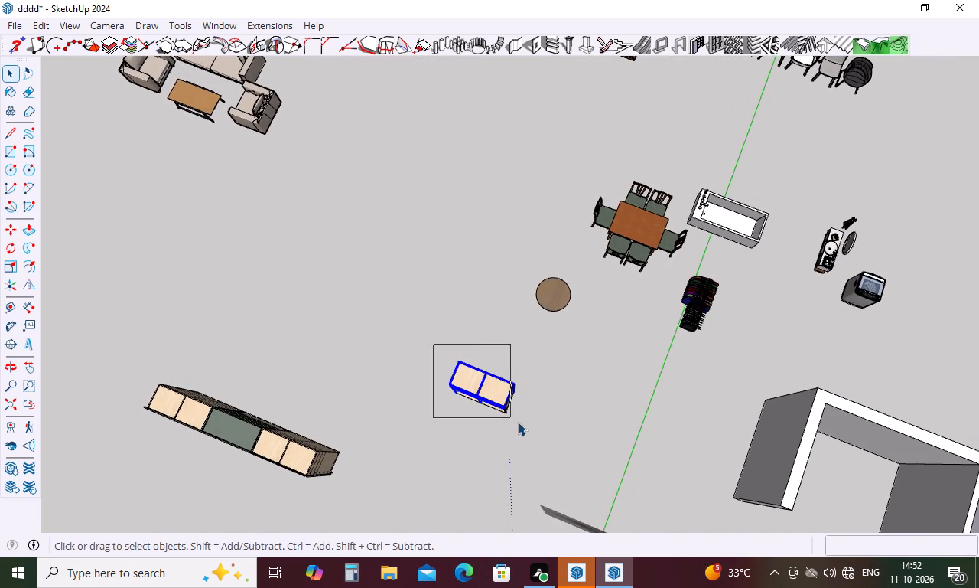
drag(518, 422, 529, 436)
middle_drag(530, 435, 607, 251)
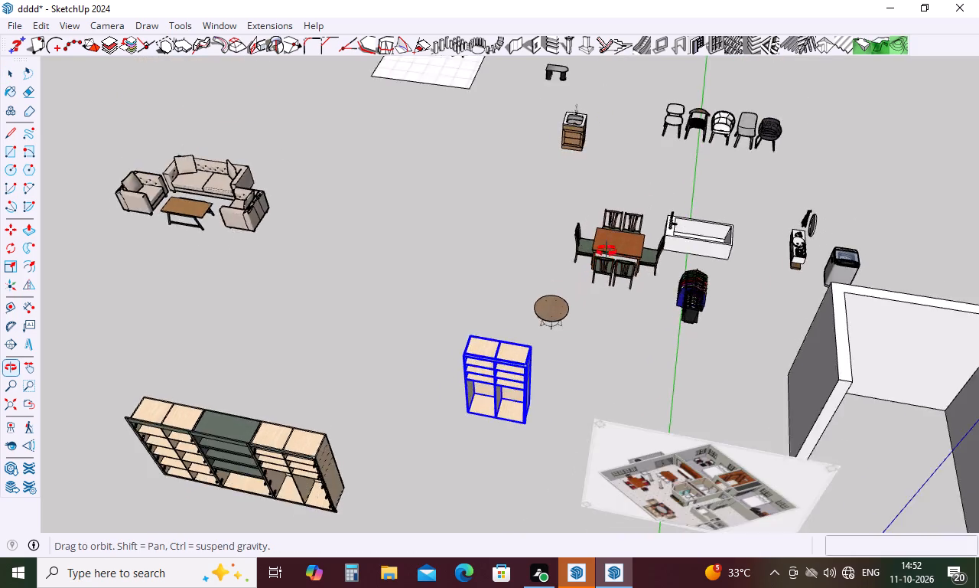
middle_drag(607, 251, 646, 145)
key(m)
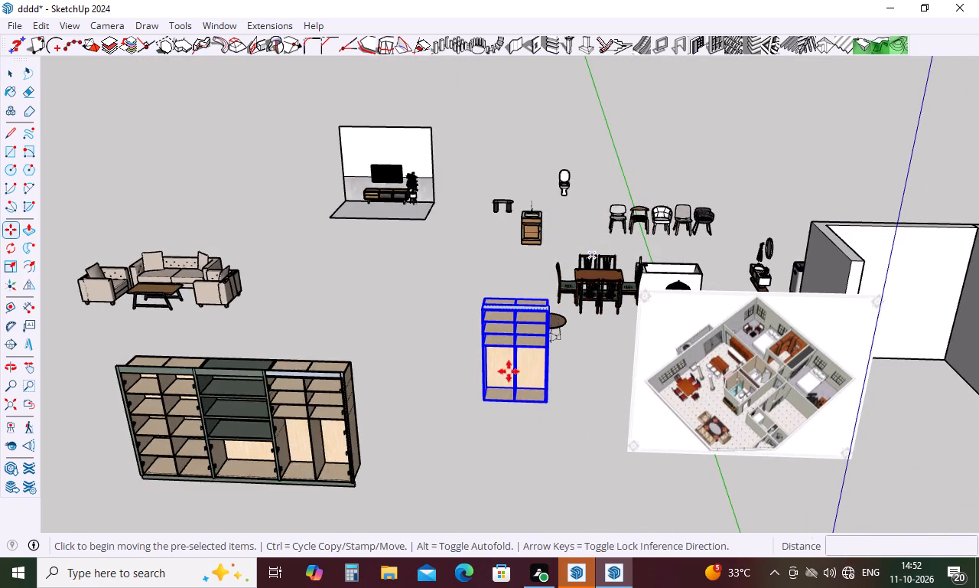
click(480, 403)
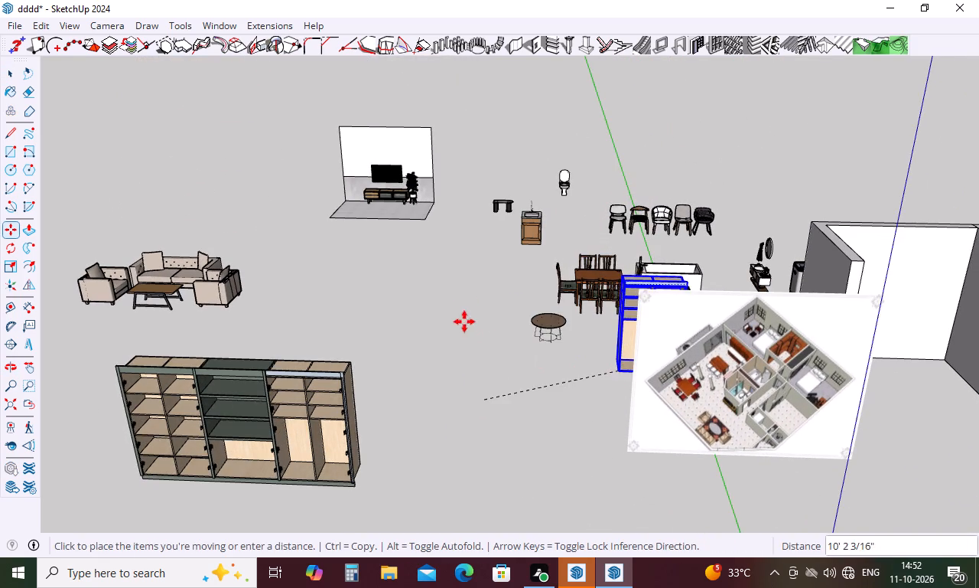
scroll(446, 313, down, 9)
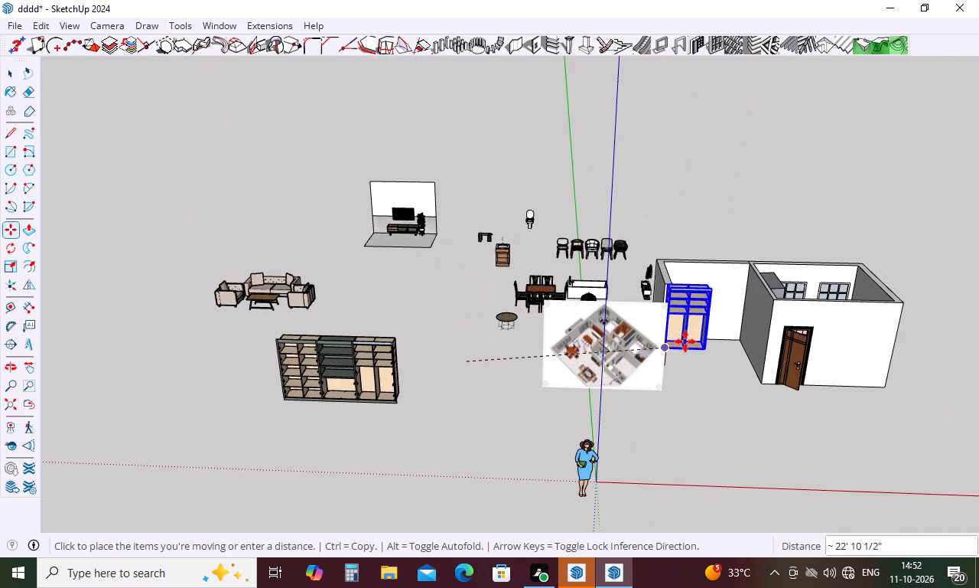
middle_drag(703, 336, 596, 348)
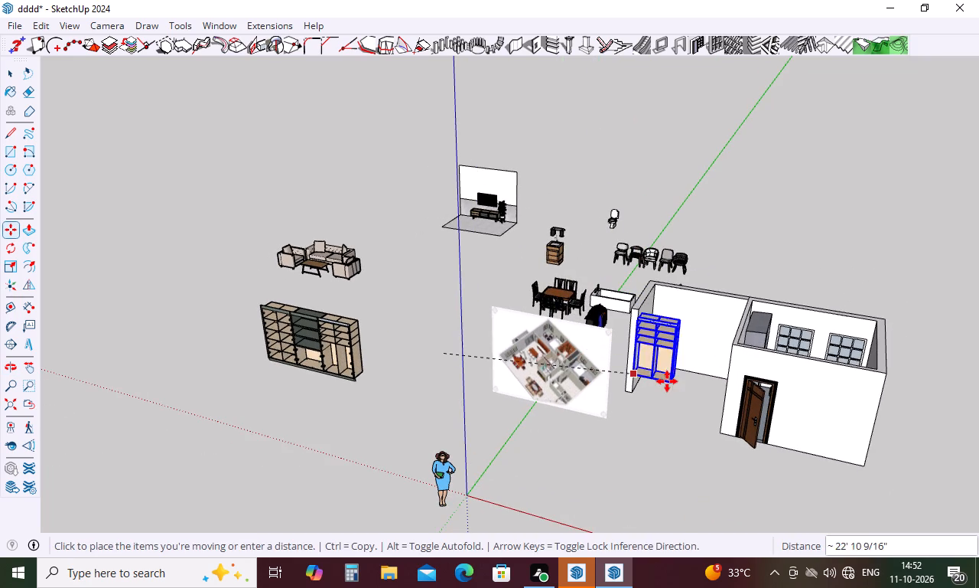
middle_drag(667, 381, 682, 304)
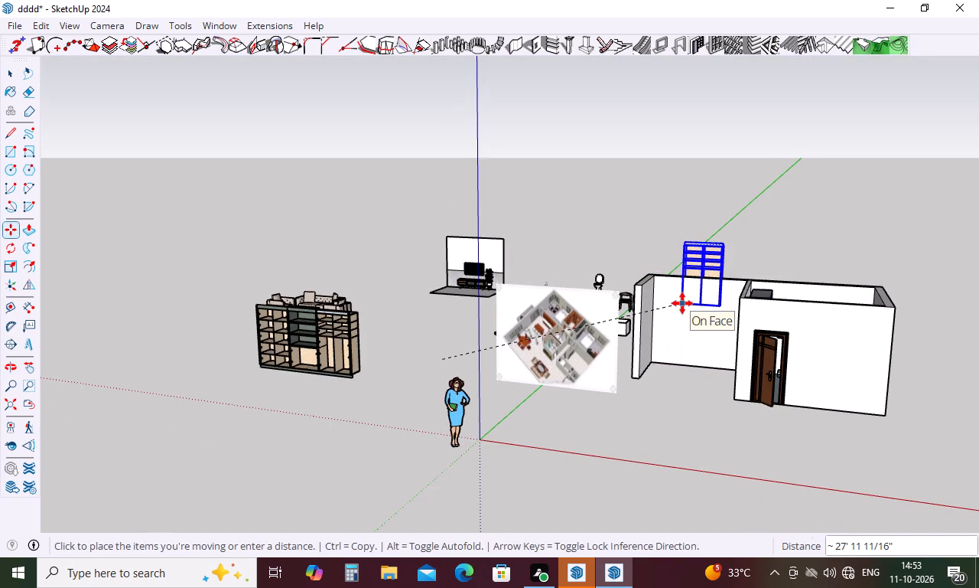
middle_drag(658, 364, 658, 365)
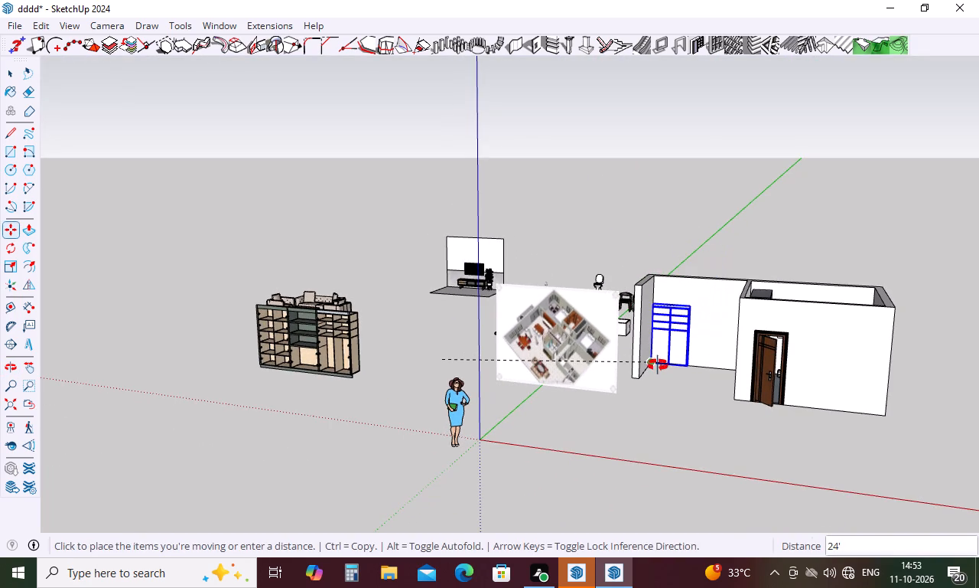
middle_drag(658, 365, 649, 374)
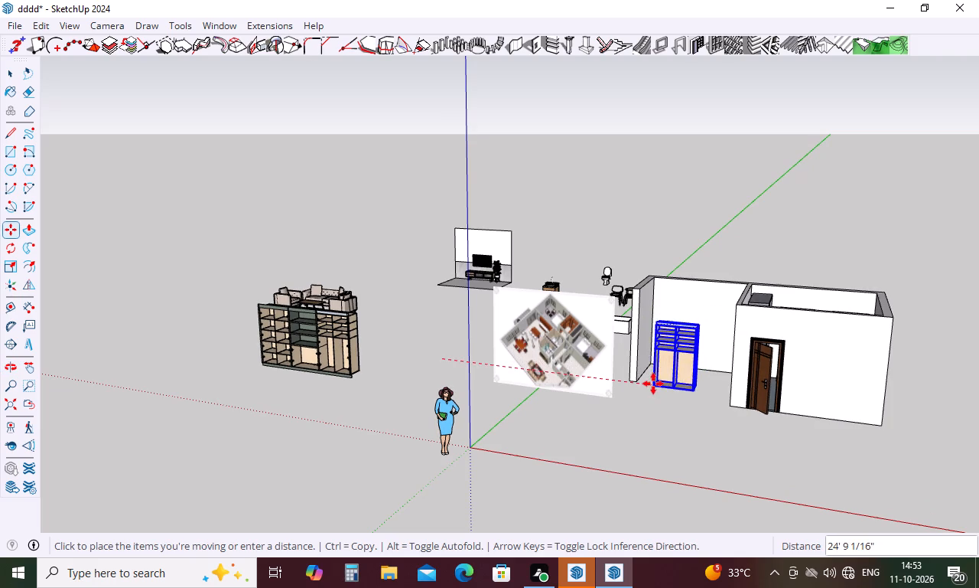
click(652, 384)
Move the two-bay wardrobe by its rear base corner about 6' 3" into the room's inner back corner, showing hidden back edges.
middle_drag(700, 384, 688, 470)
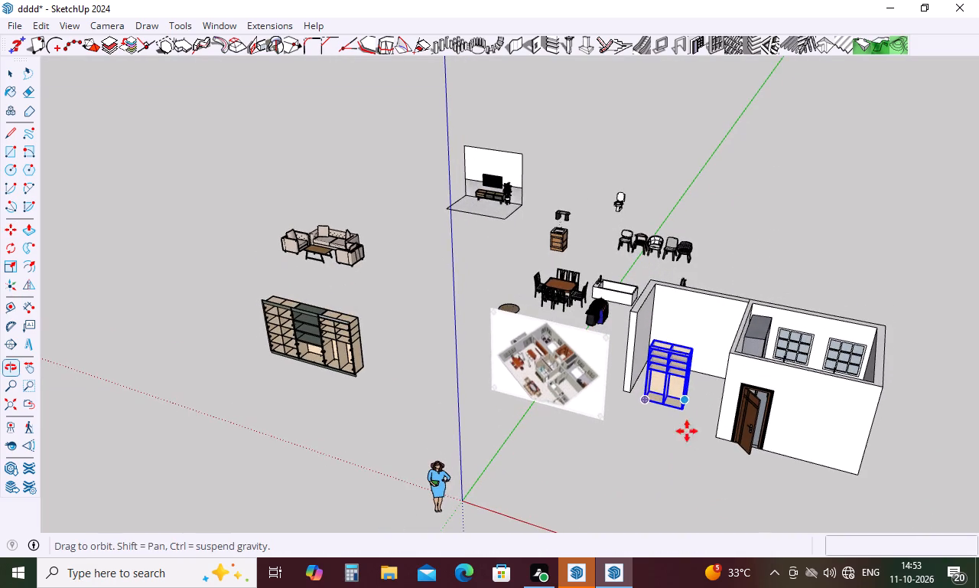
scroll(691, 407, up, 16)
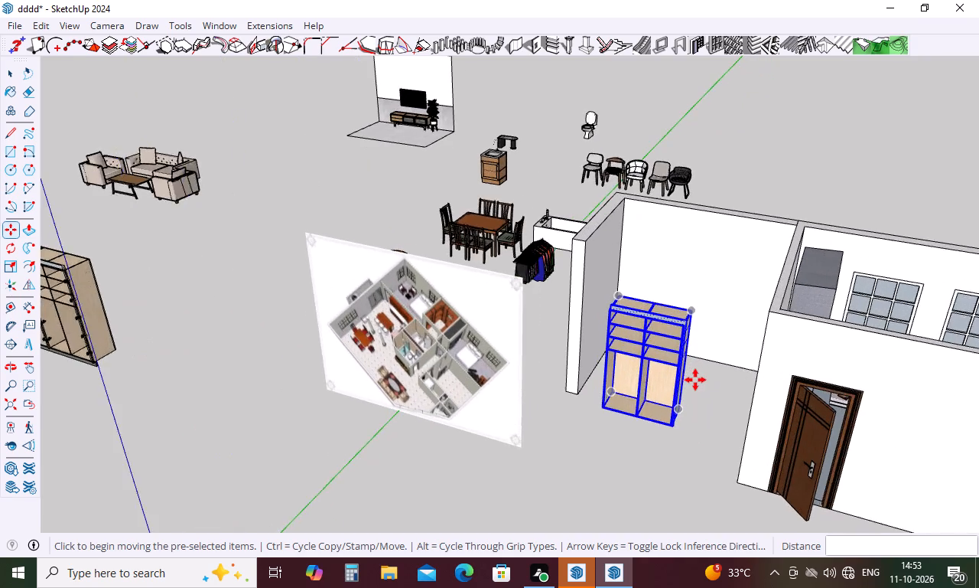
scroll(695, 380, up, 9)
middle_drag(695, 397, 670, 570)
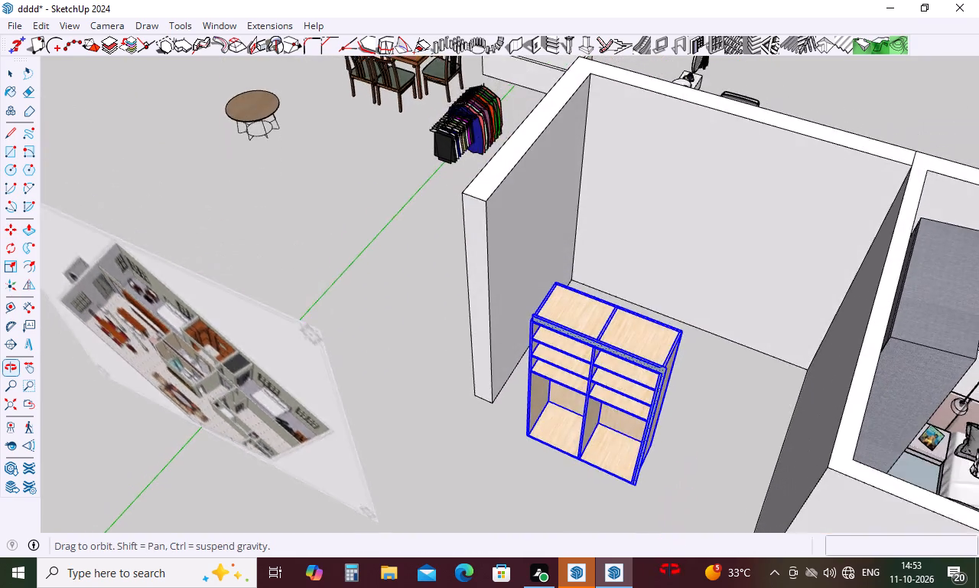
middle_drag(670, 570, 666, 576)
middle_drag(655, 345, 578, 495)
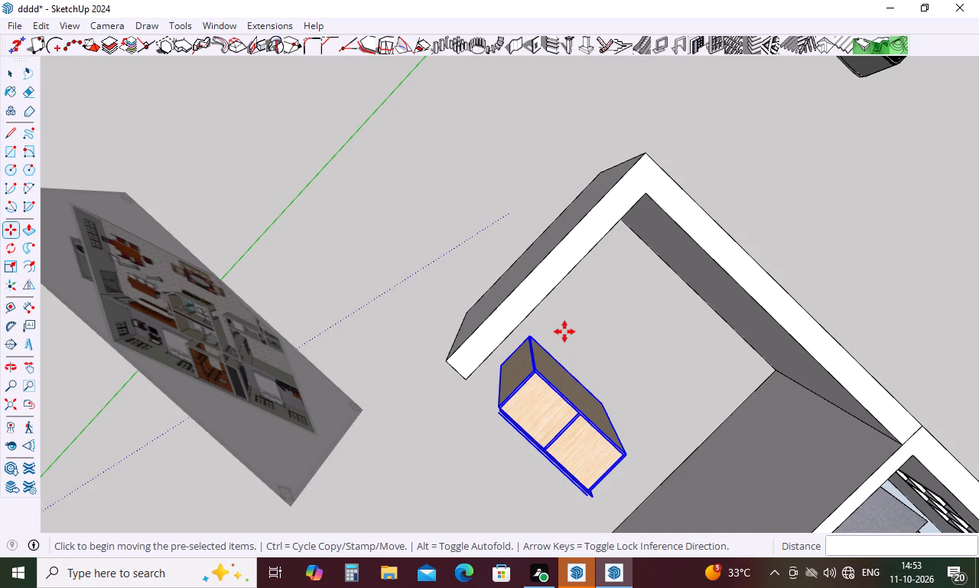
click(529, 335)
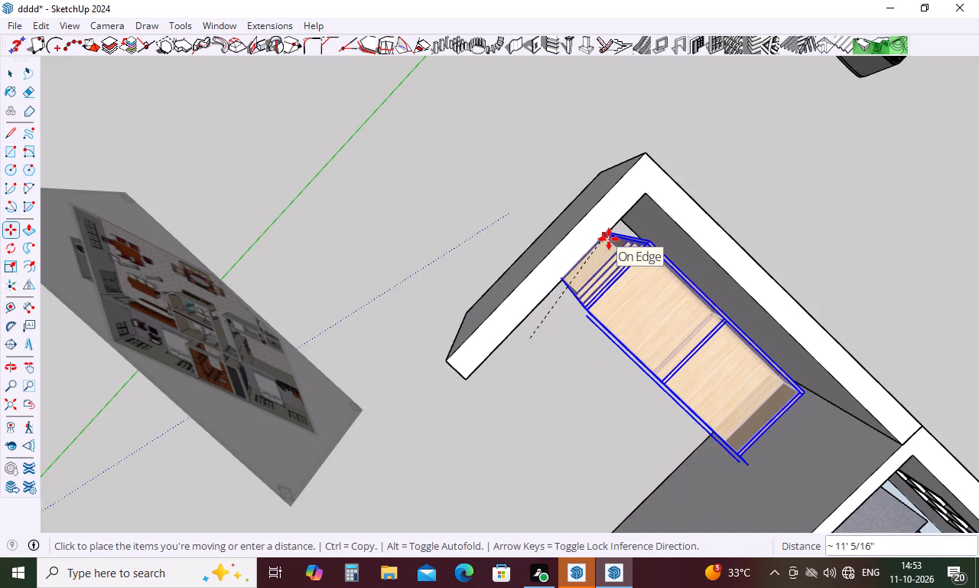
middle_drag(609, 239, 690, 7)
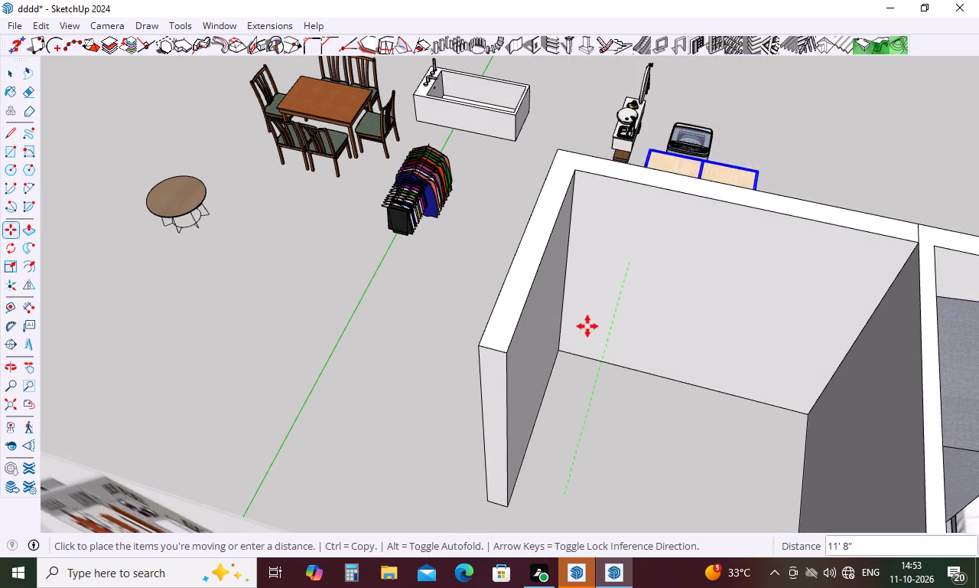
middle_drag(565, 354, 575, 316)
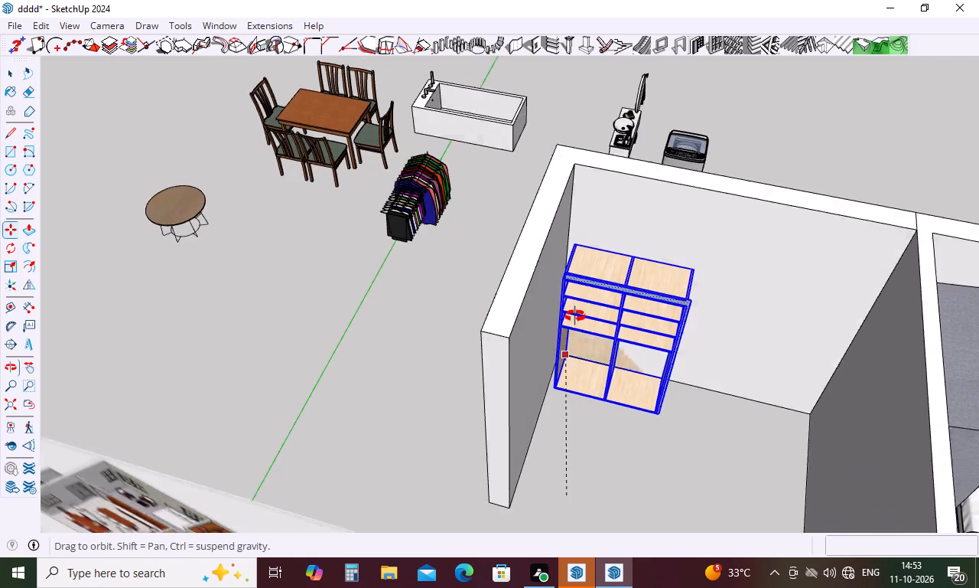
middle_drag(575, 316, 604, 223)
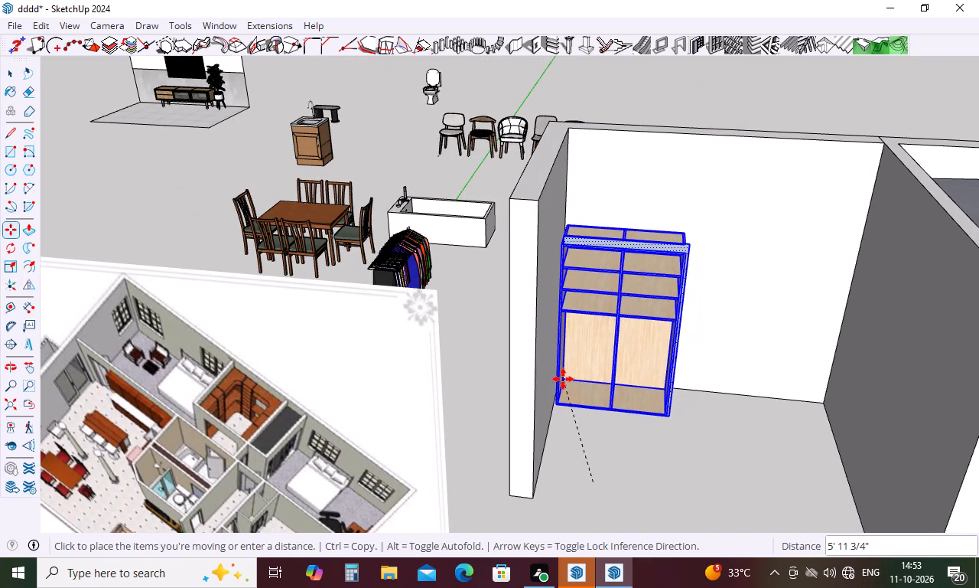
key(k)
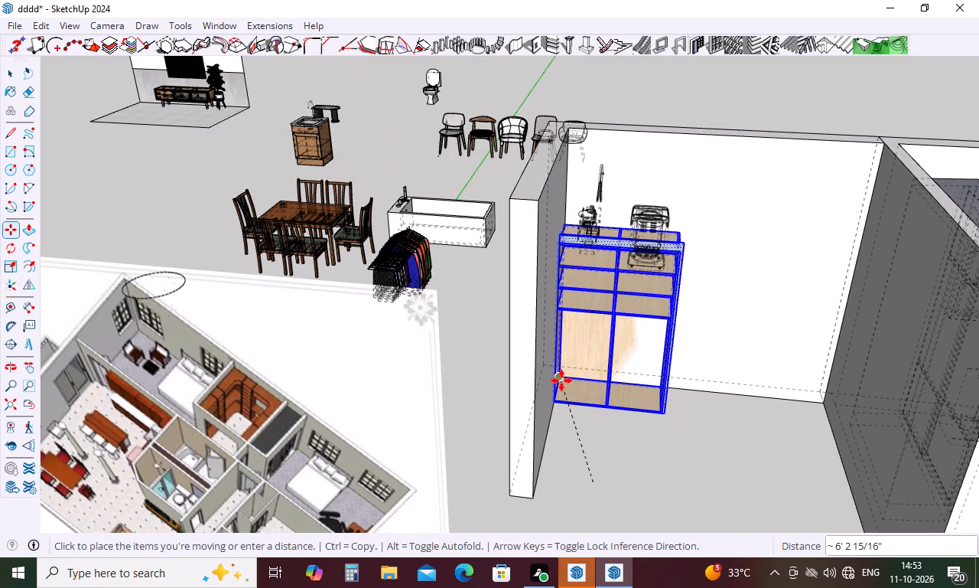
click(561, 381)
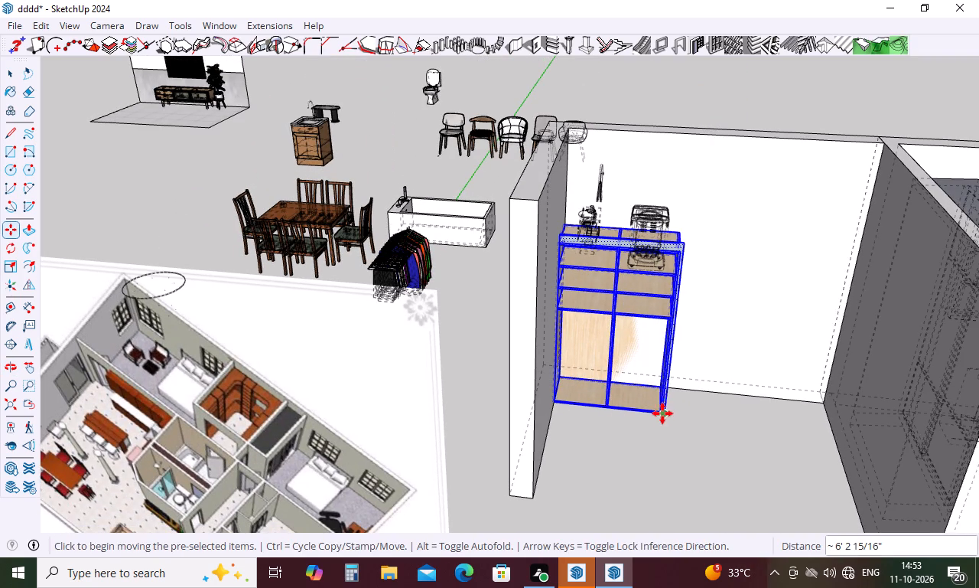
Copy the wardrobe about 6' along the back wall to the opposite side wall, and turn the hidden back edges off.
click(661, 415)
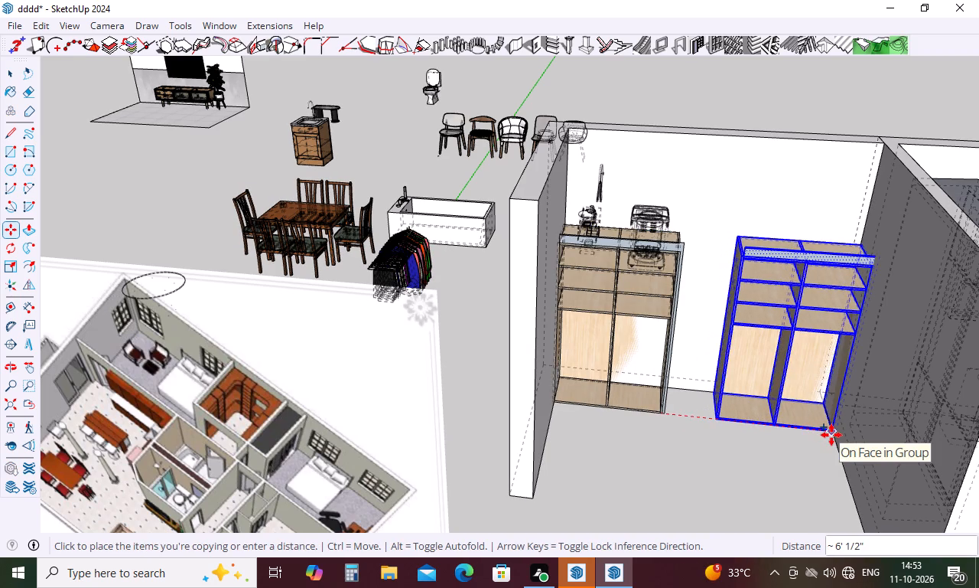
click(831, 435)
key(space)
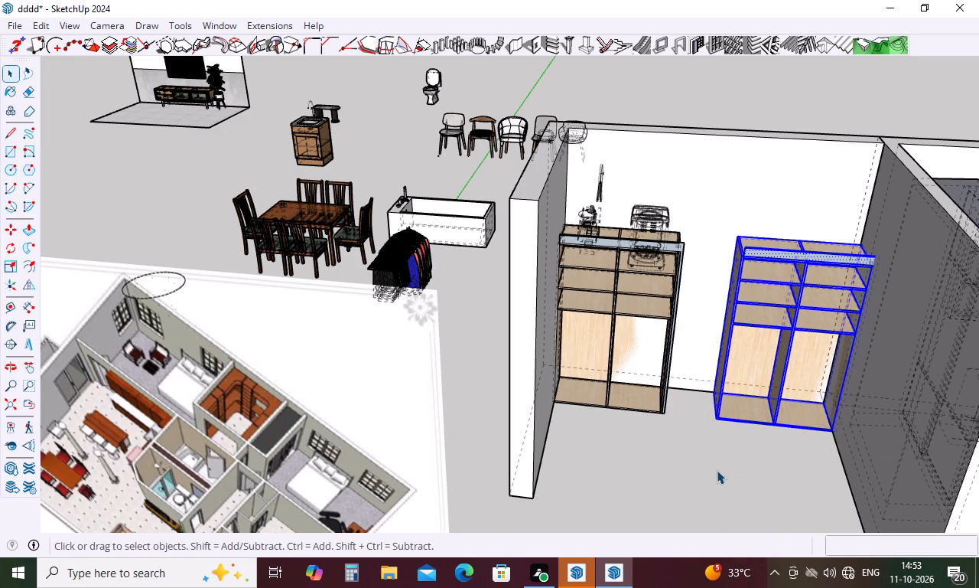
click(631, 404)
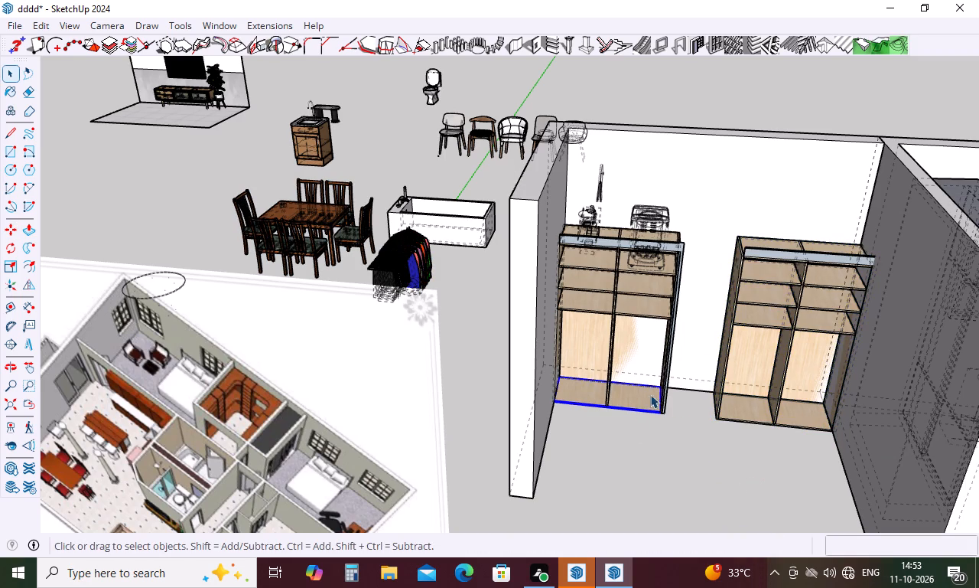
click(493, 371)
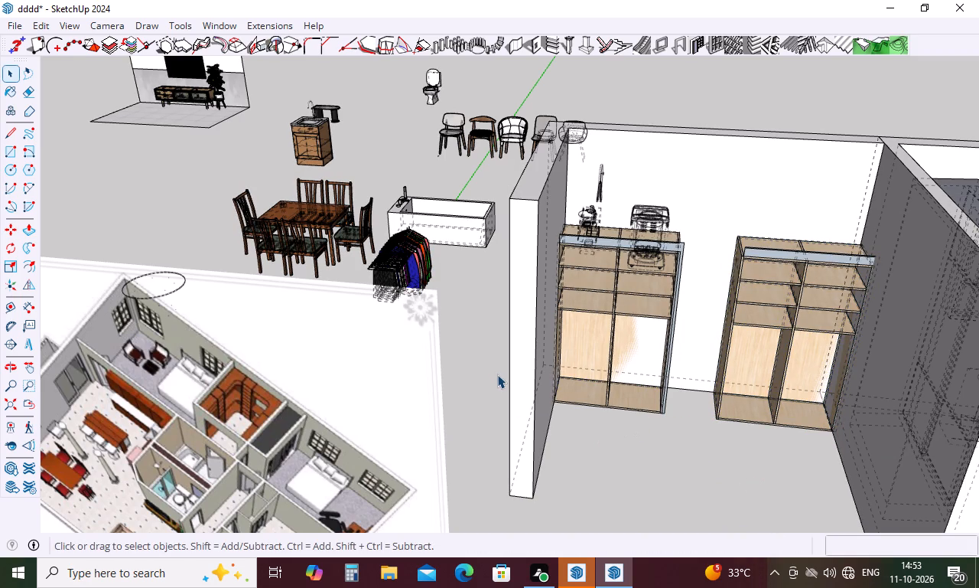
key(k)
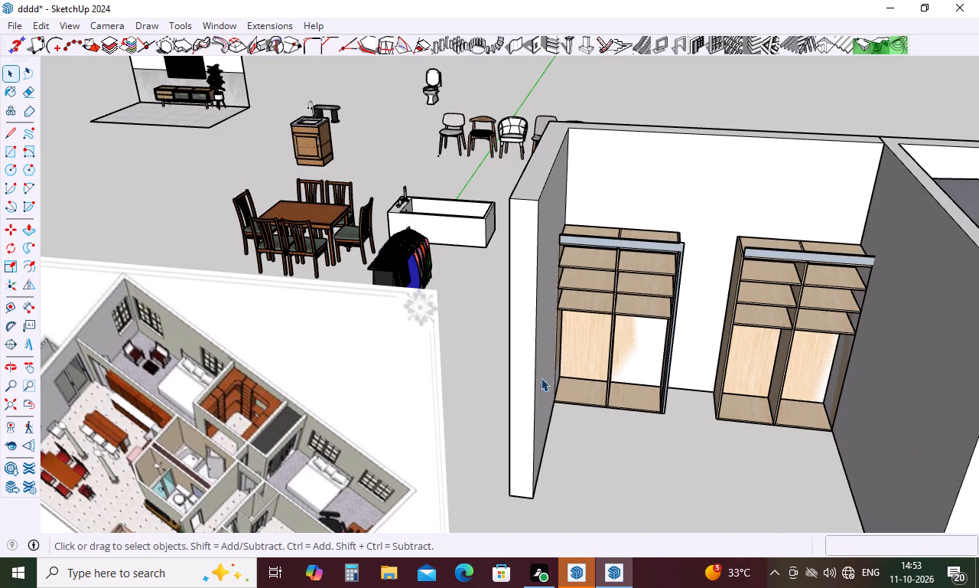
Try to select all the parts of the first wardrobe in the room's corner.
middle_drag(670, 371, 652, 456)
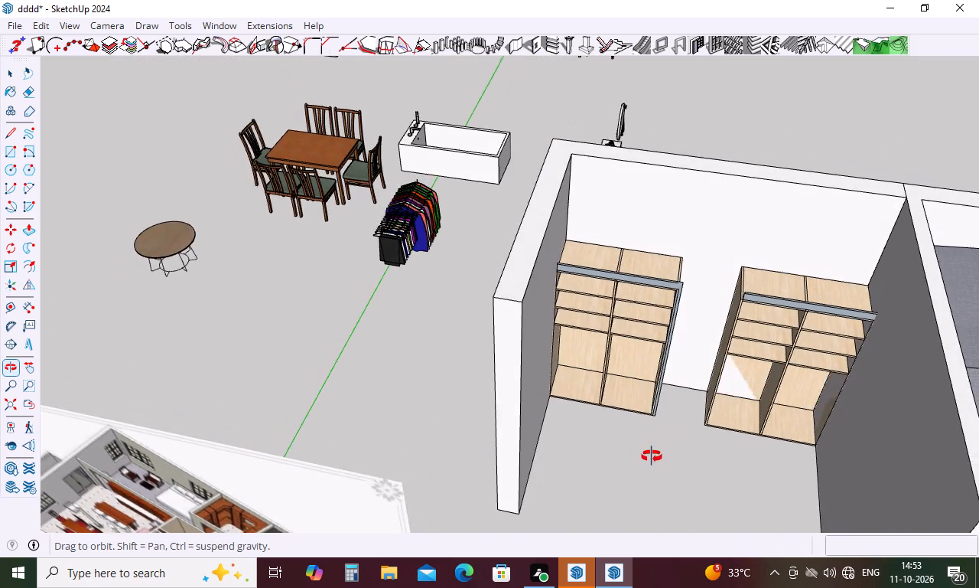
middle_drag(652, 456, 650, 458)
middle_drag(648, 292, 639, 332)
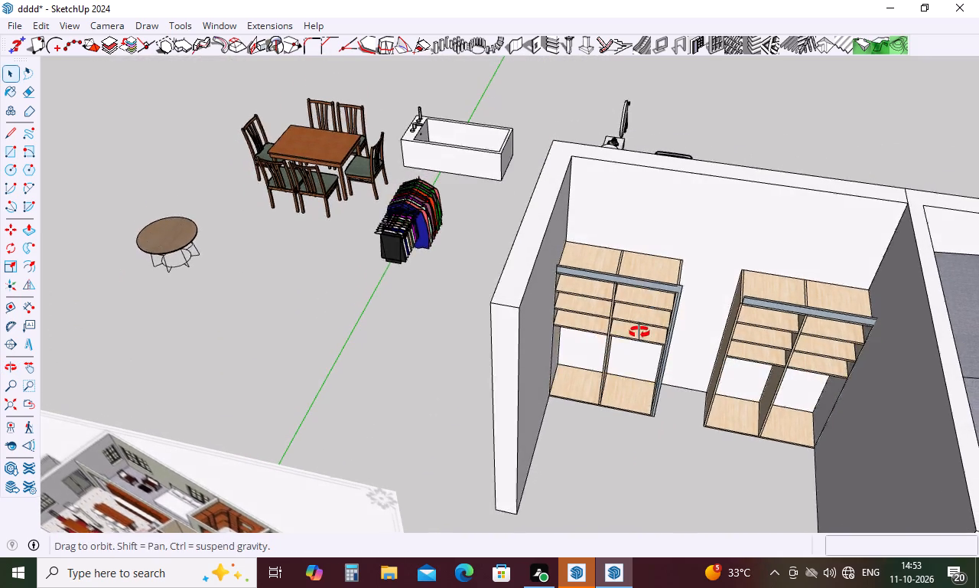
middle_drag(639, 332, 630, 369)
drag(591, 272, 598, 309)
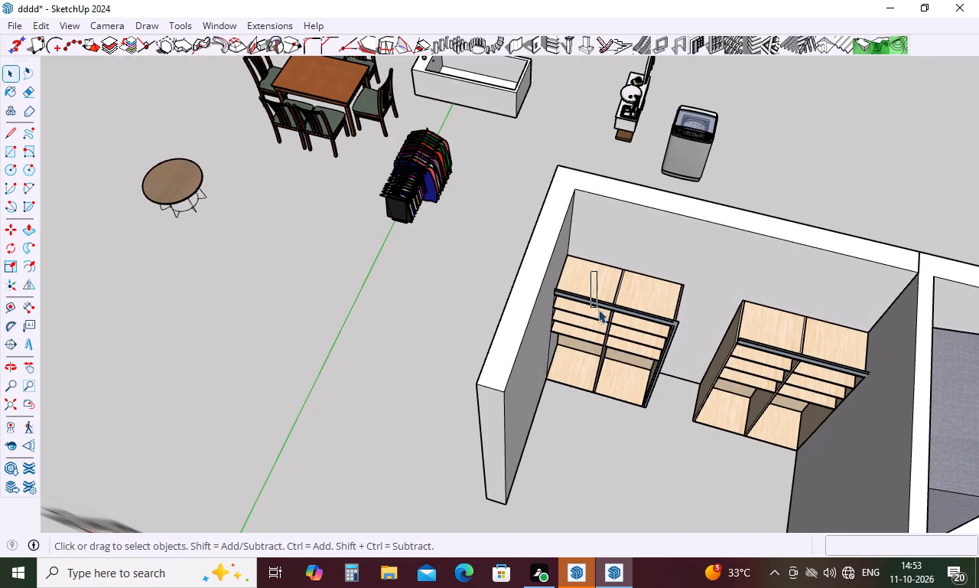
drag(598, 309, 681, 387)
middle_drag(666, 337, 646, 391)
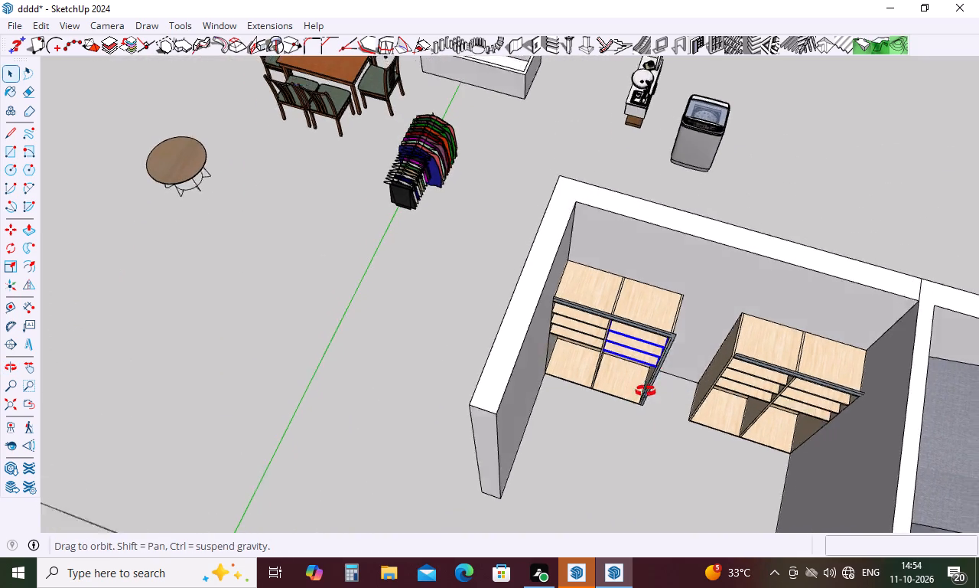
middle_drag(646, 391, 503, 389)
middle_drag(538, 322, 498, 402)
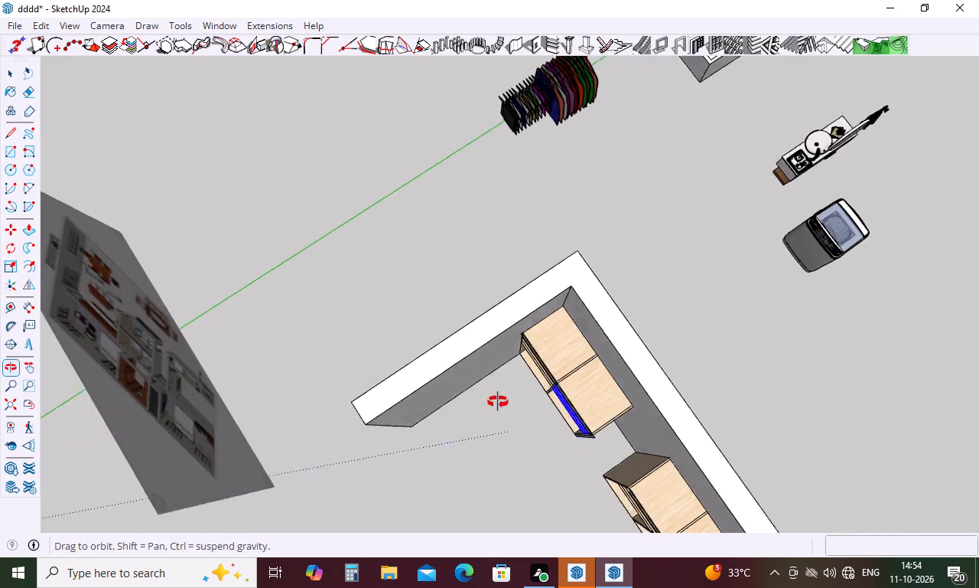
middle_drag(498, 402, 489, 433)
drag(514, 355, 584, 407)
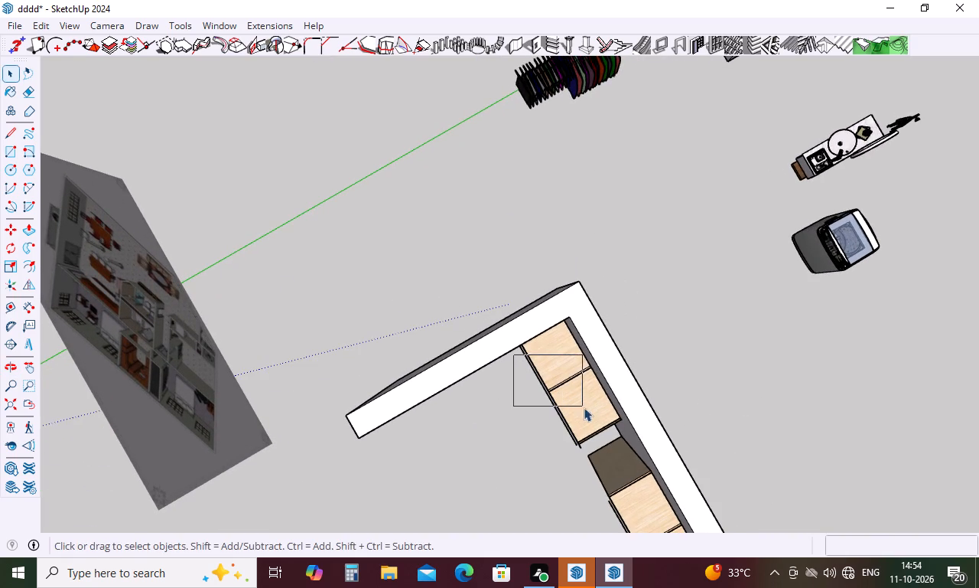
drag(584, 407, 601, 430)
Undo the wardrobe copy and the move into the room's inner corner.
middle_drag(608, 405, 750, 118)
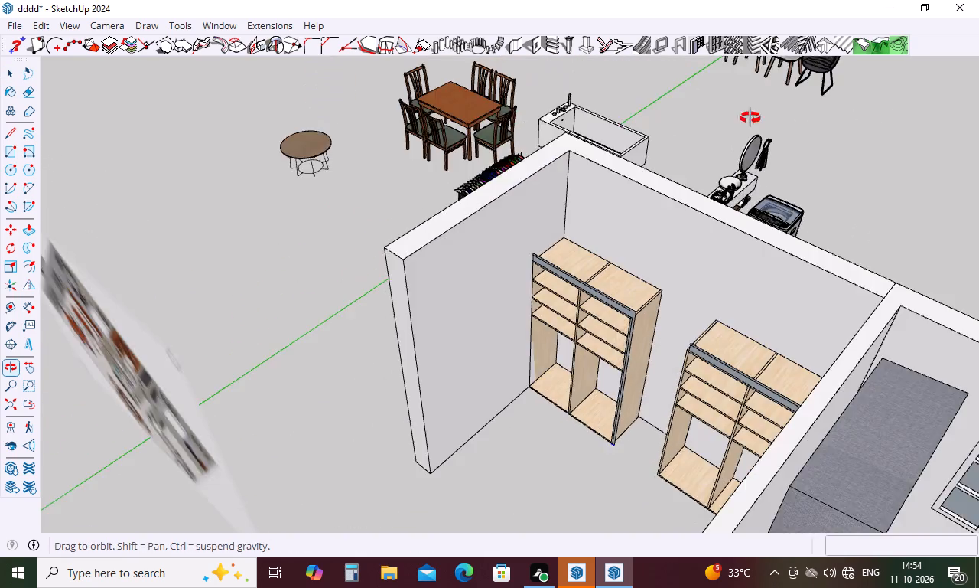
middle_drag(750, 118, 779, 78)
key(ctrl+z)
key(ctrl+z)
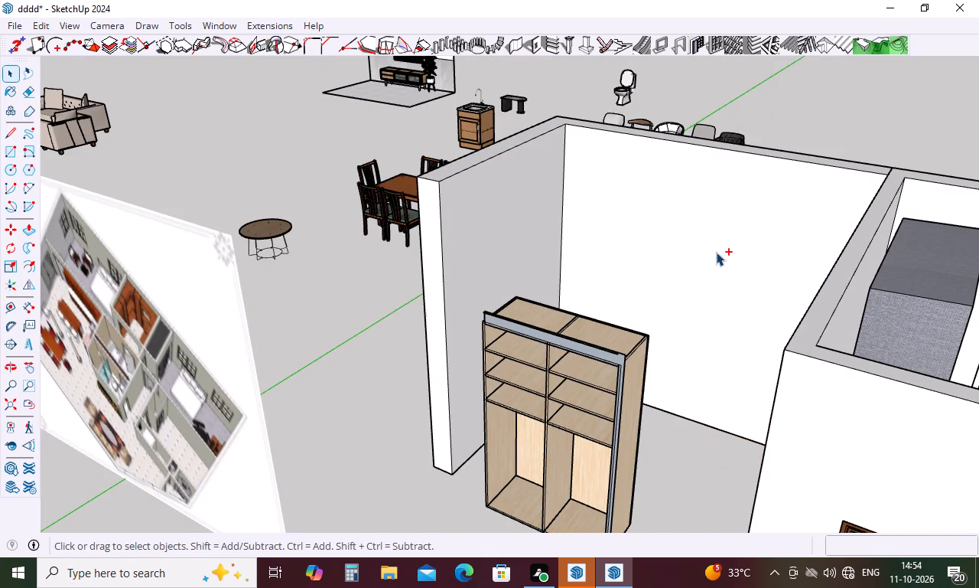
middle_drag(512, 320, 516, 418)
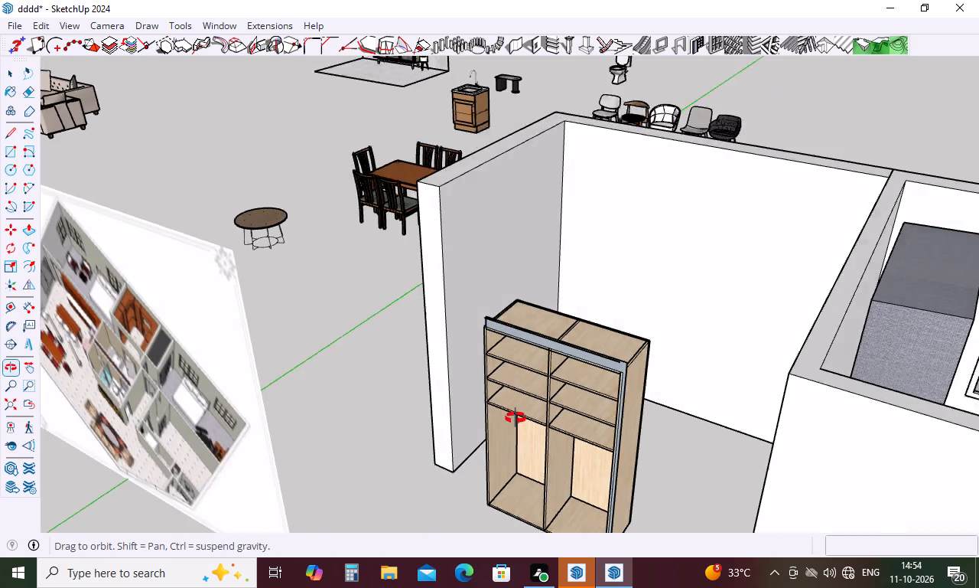
Select all the parts of the two-bay wardrobe standing in the open-fronted room.
middle_drag(516, 418, 479, 516)
middle_drag(543, 348, 476, 486)
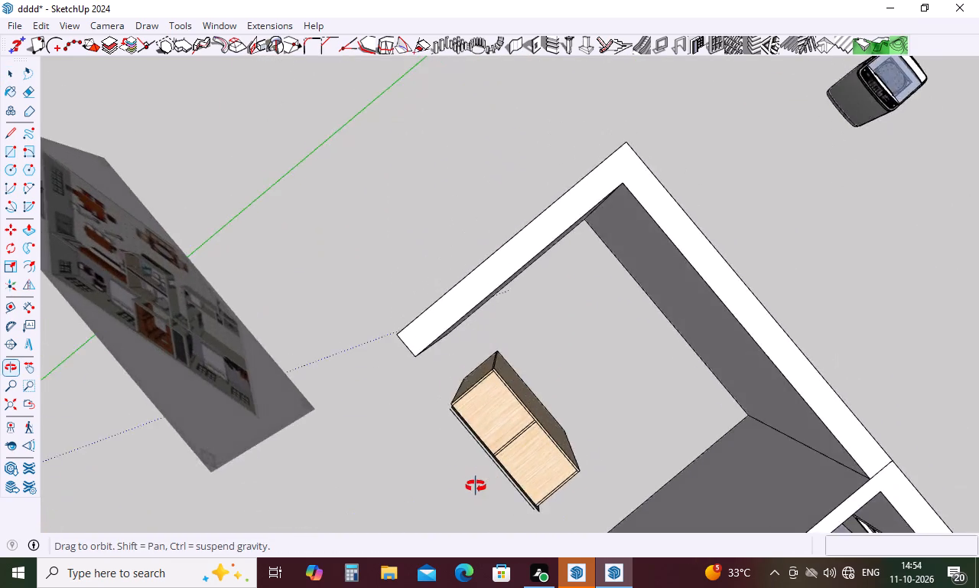
middle_drag(476, 486, 398, 472)
middle_drag(585, 450, 622, 407)
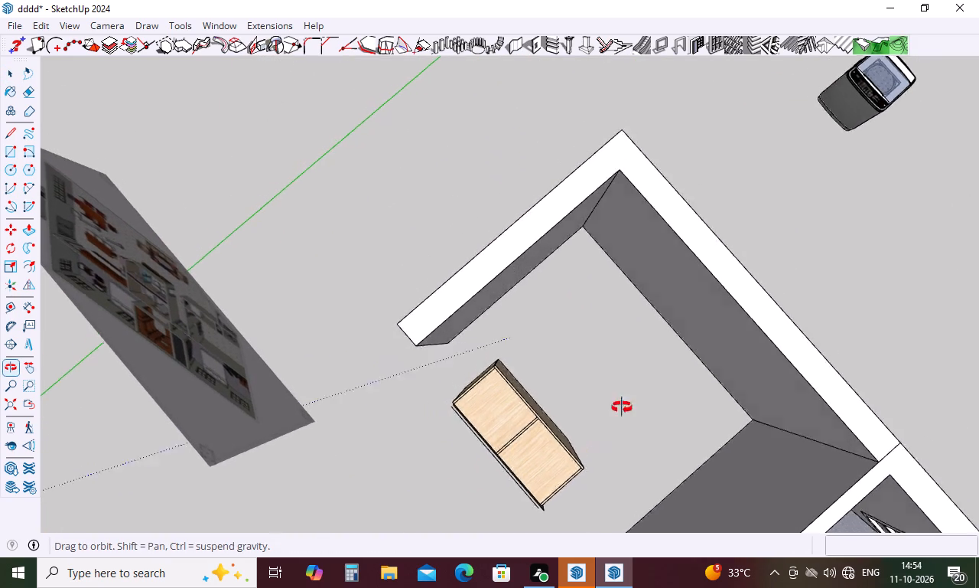
middle_drag(622, 407, 875, 108)
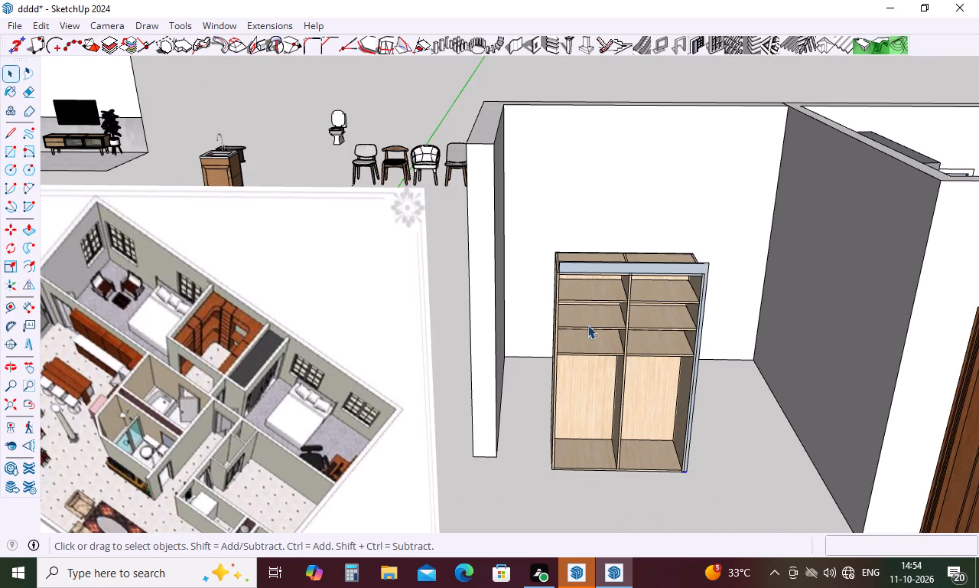
middle_drag(572, 238, 380, 522)
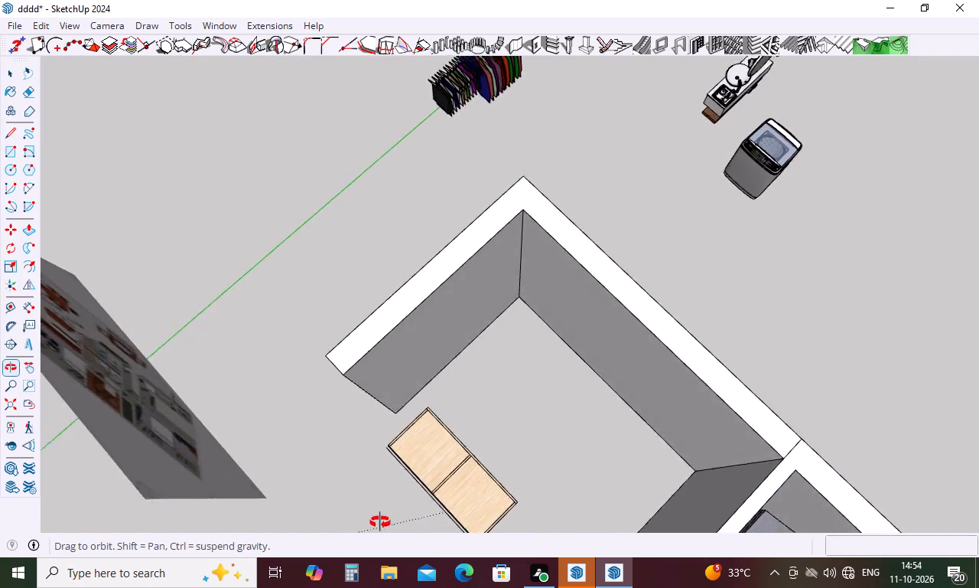
middle_drag(380, 522, 285, 517)
drag(291, 400, 437, 500)
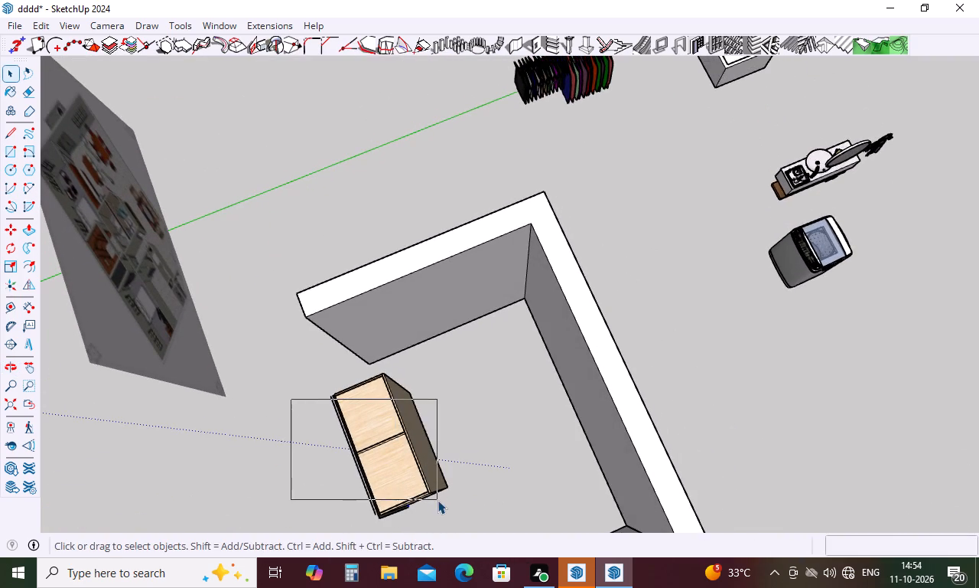
middle_drag(487, 436, 441, 511)
drag(285, 321, 284, 379)
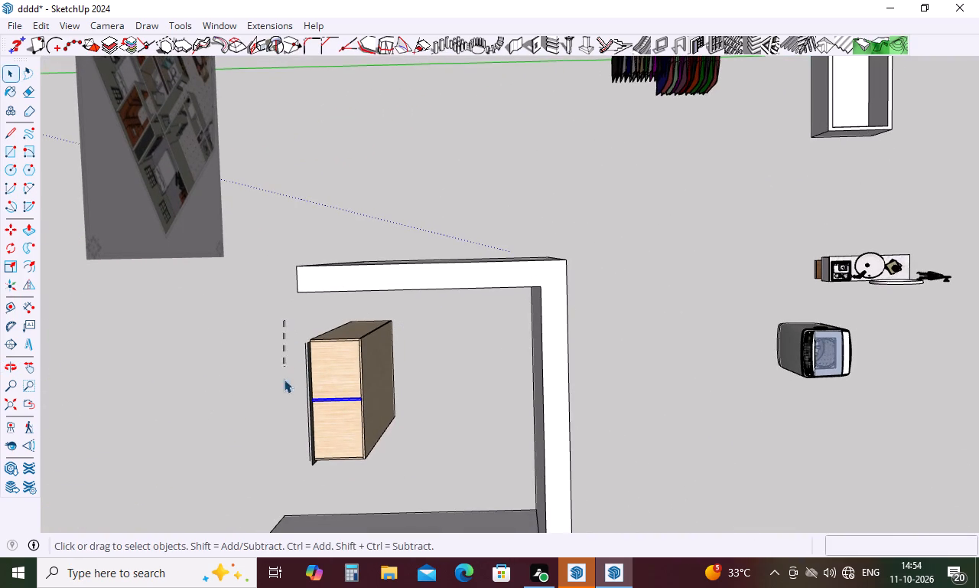
drag(284, 379, 403, 475)
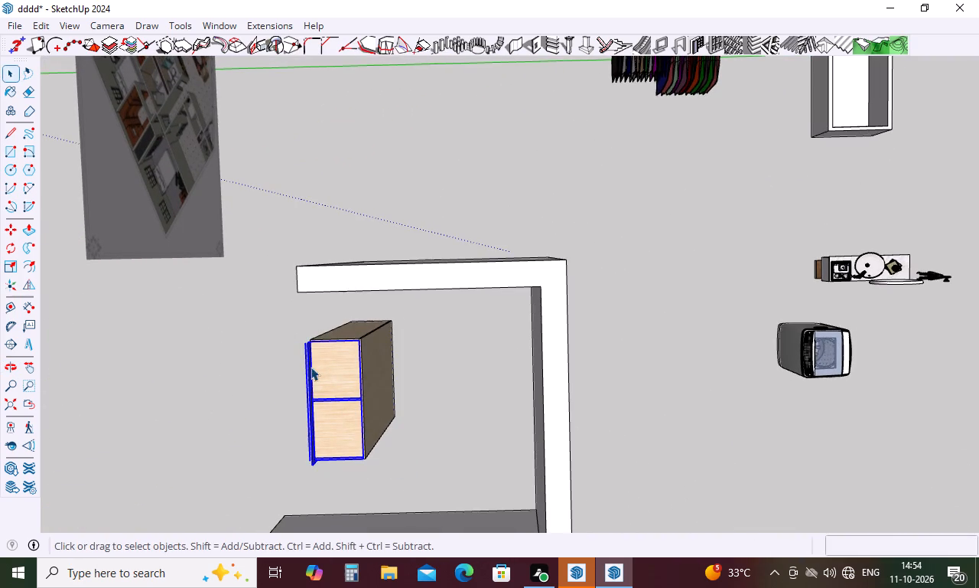
drag(295, 326, 405, 478)
drag(286, 303, 395, 352)
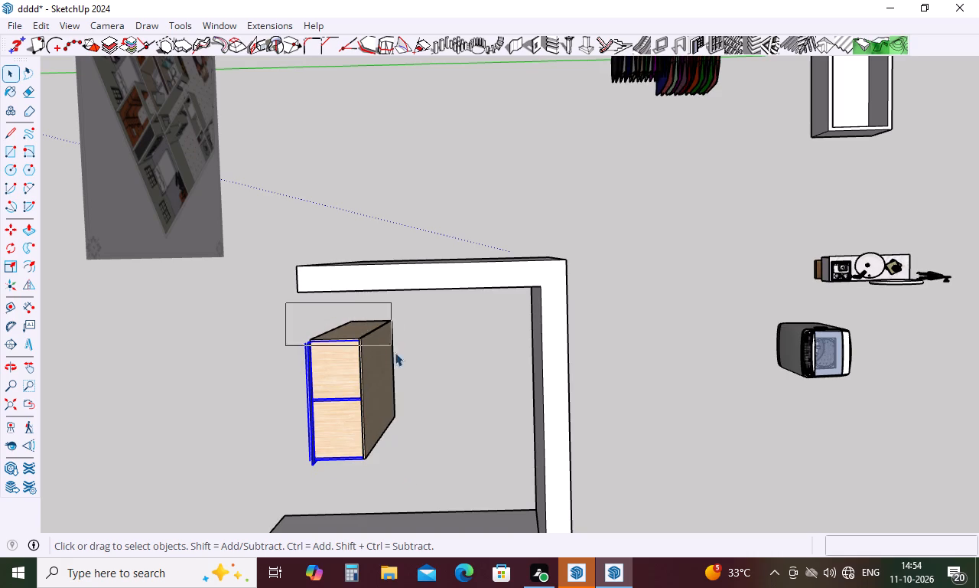
drag(395, 352, 404, 484)
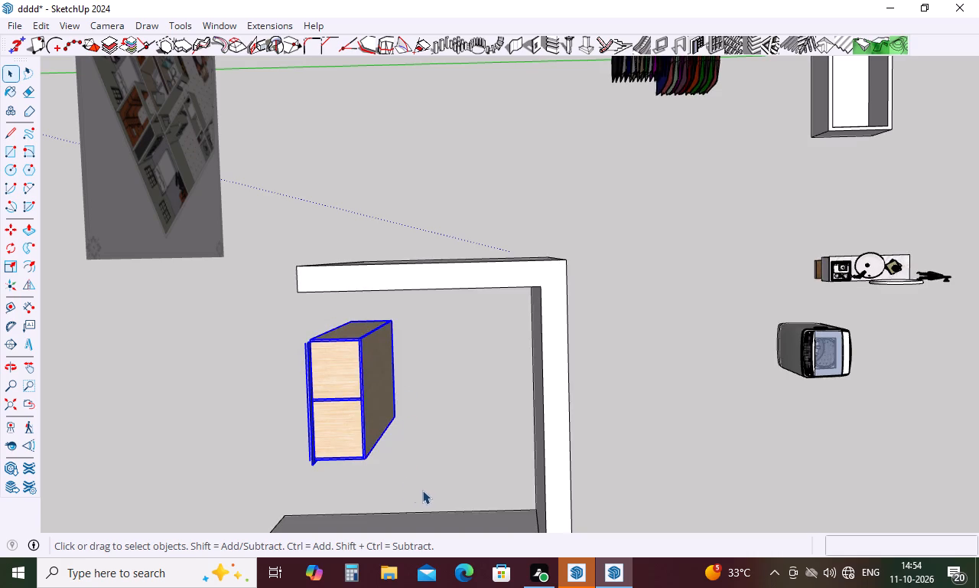
middle_drag(423, 490, 742, 132)
middle_drag(340, 414, 529, 502)
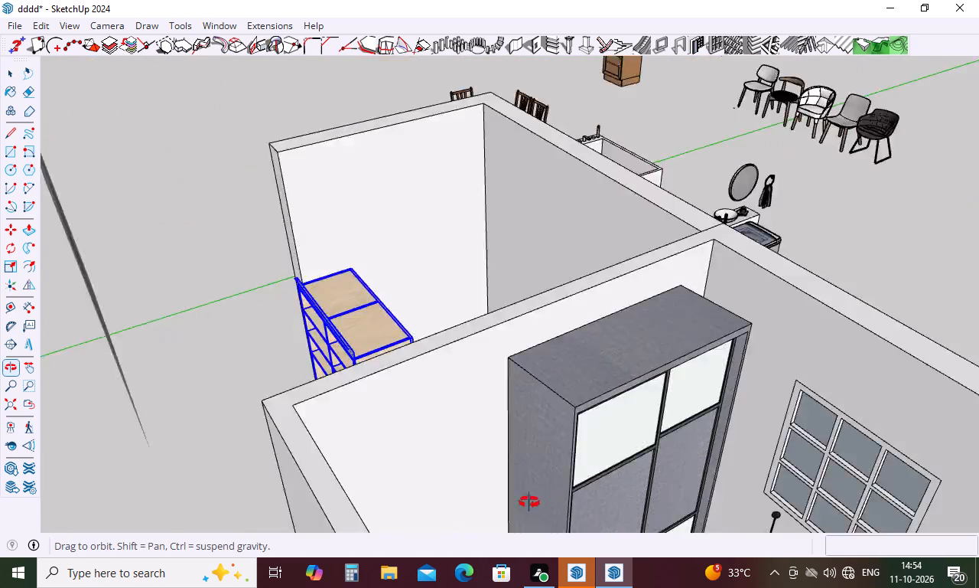
middle_drag(529, 502, 834, 282)
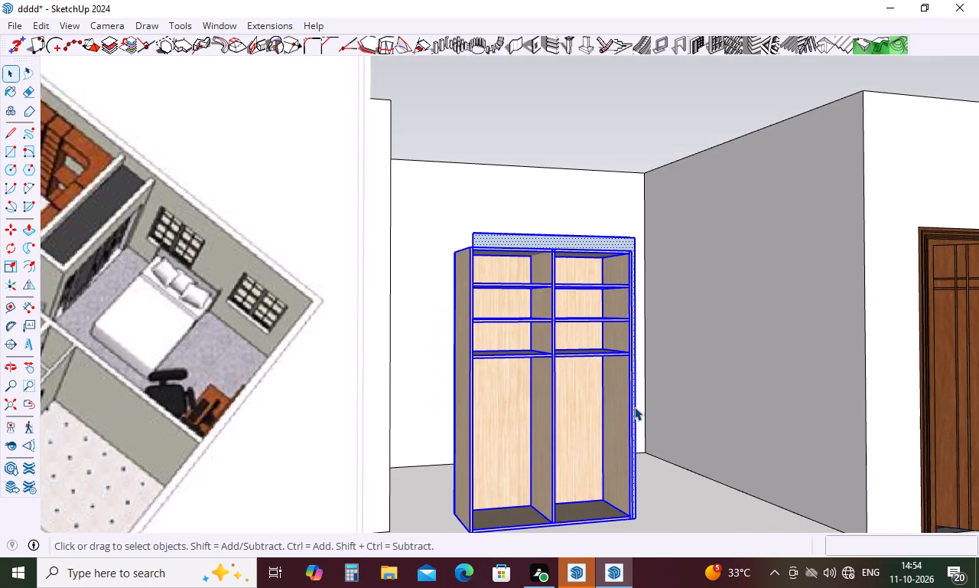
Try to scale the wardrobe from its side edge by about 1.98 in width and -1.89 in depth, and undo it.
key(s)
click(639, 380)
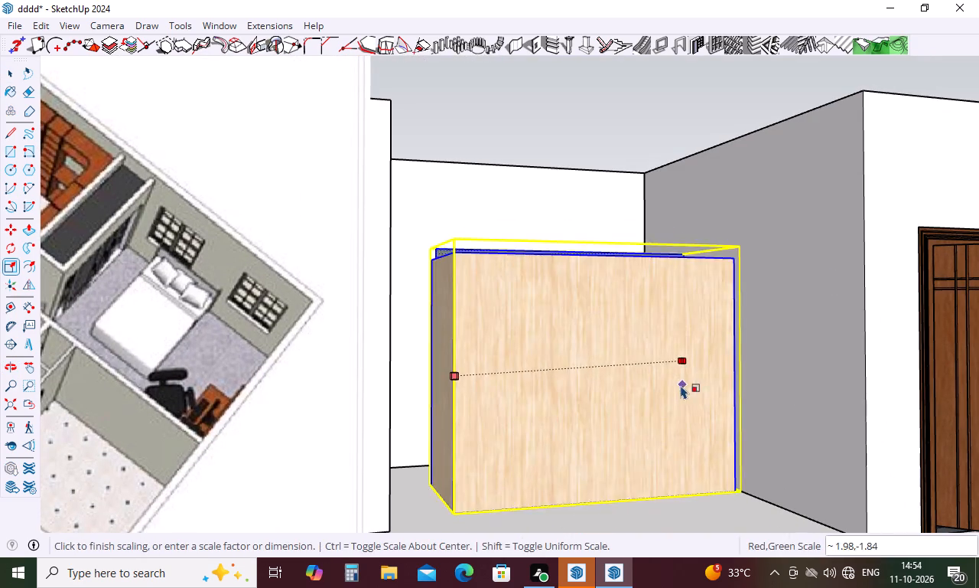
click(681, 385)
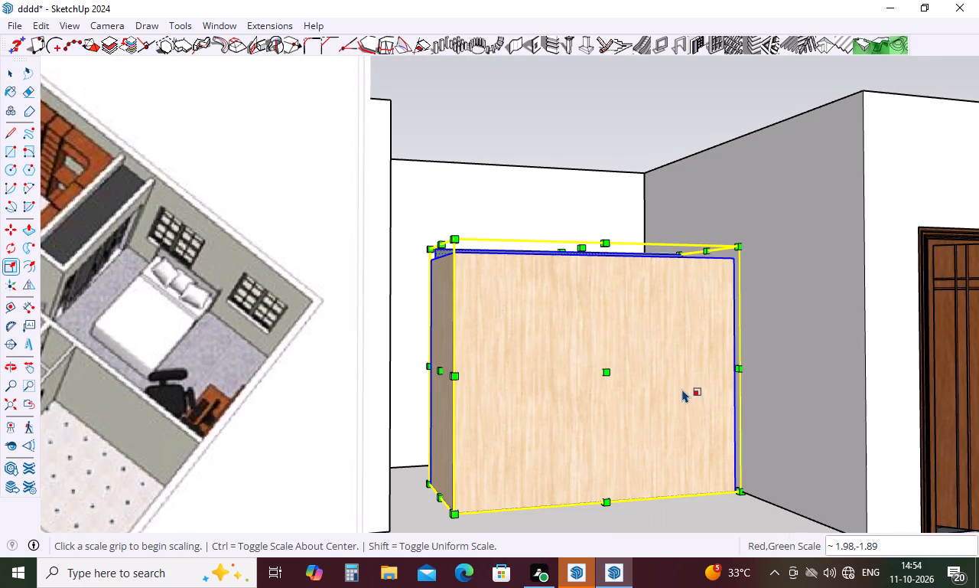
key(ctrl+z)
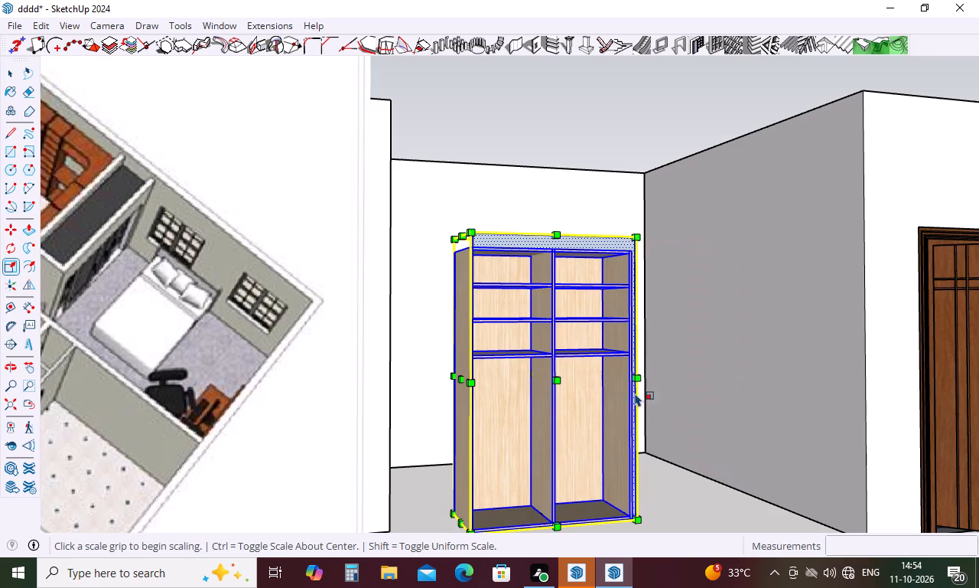
Scale the wardrobe from its front side edge by 1.10 in width and 1.75 in depth.
click(638, 371)
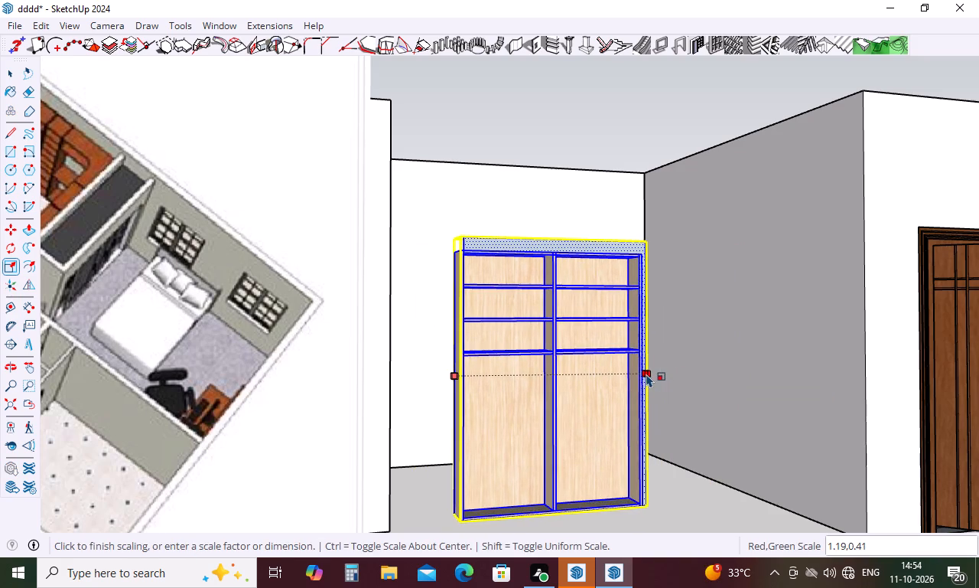
middle_drag(646, 374, 642, 434)
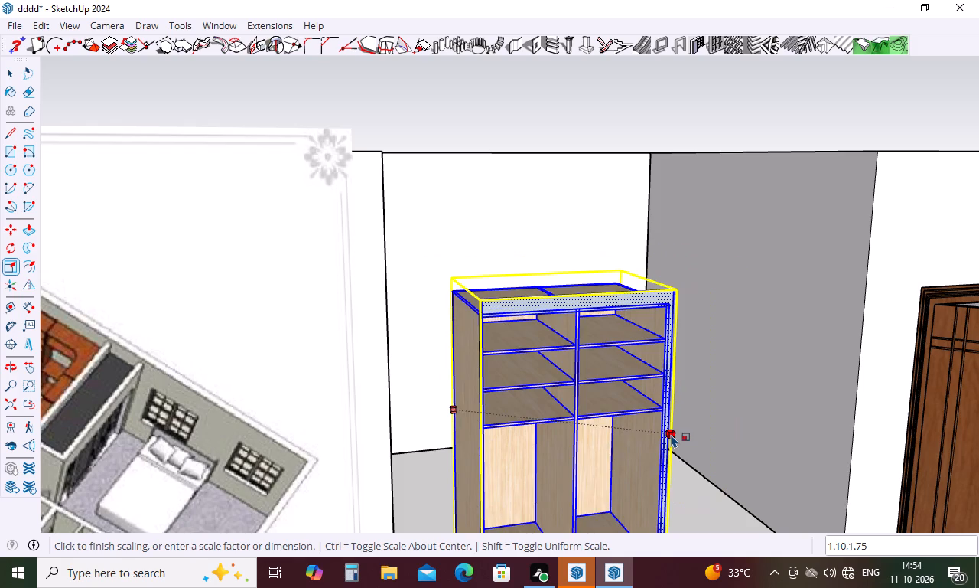
click(671, 434)
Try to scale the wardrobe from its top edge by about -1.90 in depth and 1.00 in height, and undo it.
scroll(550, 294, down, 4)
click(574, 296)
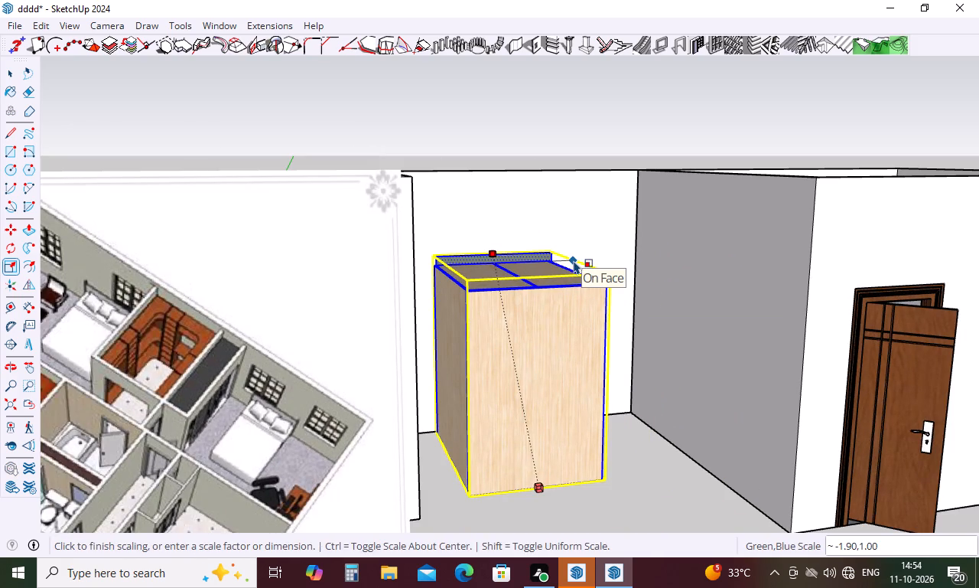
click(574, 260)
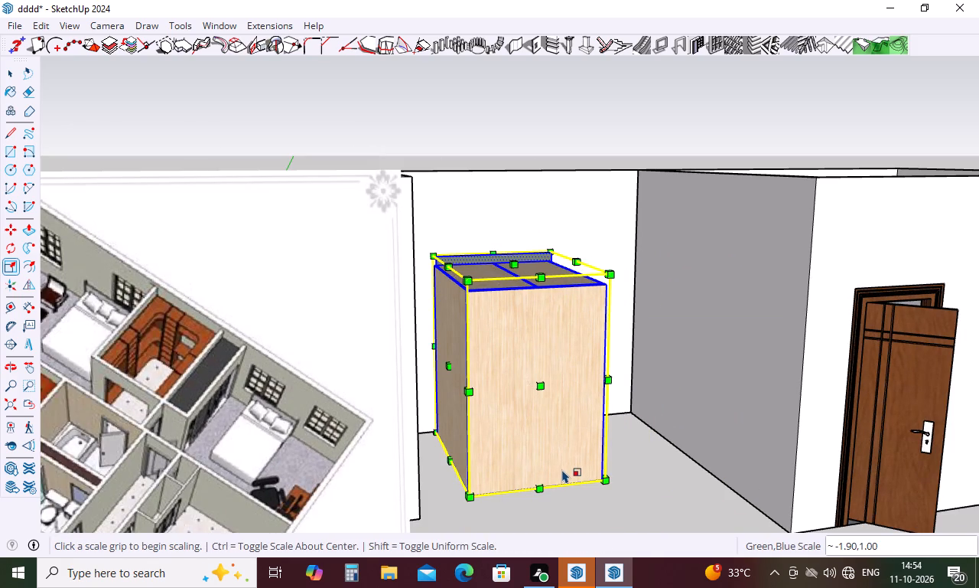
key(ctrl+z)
Widen the wardrobe to span the room by scaling width about 1.80 and depth about 1.56, then width 1.22 from the opposite side.
scroll(512, 243, down, 4)
middle_drag(574, 408, 574, 410)
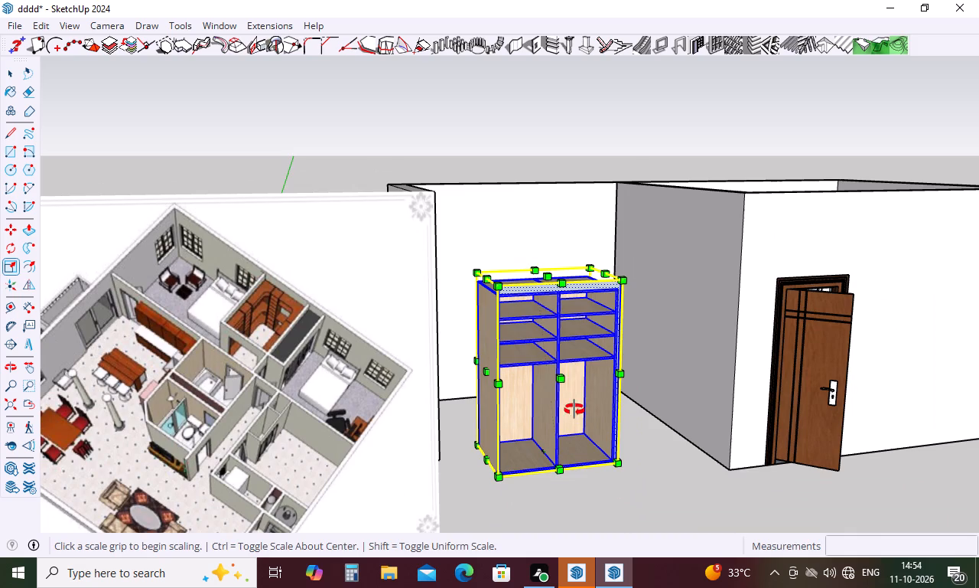
middle_drag(574, 410, 540, 439)
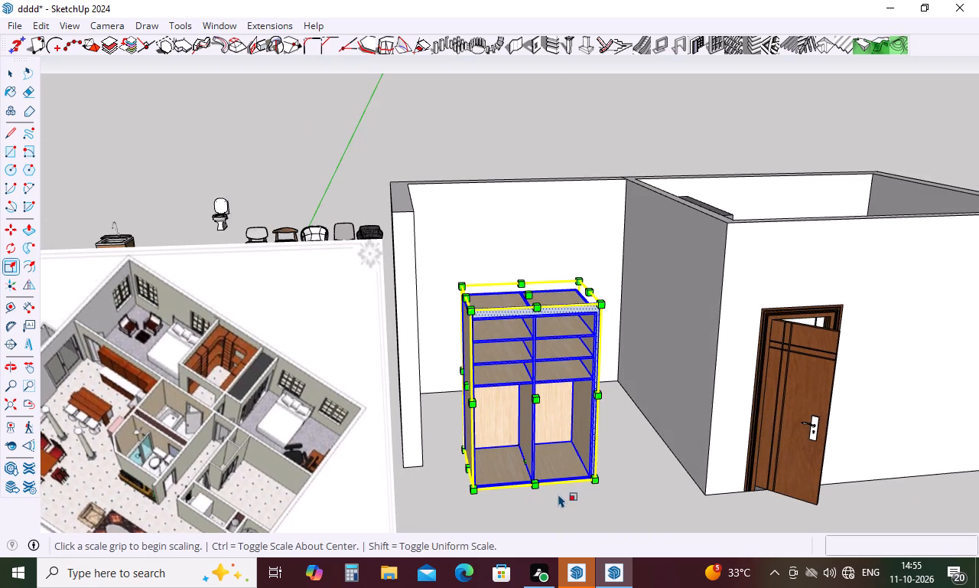
click(600, 394)
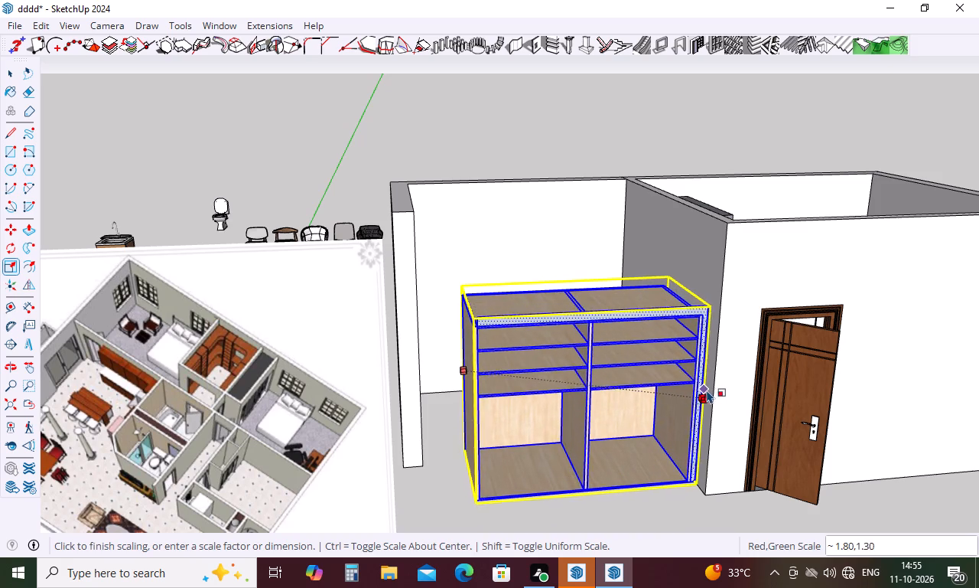
click(714, 390)
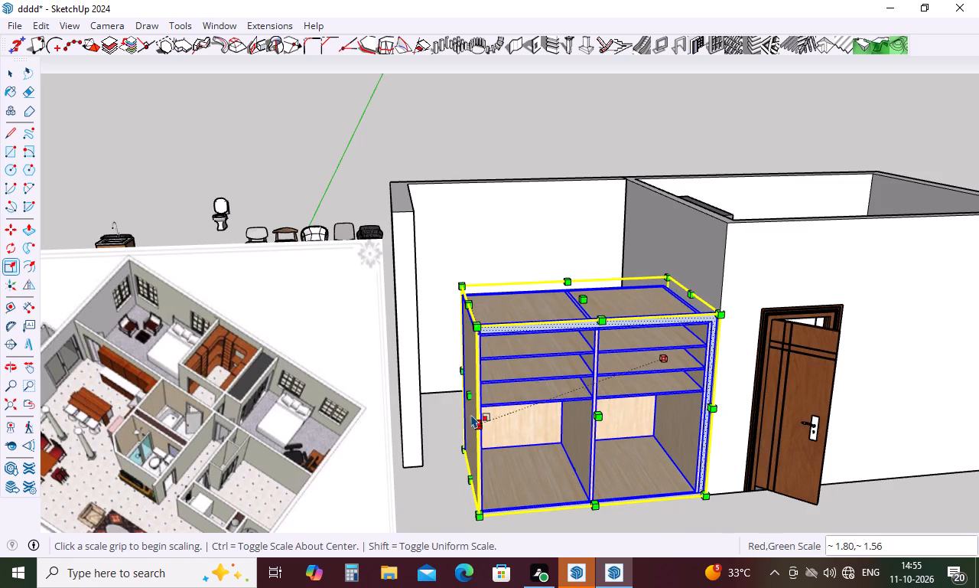
click(483, 430)
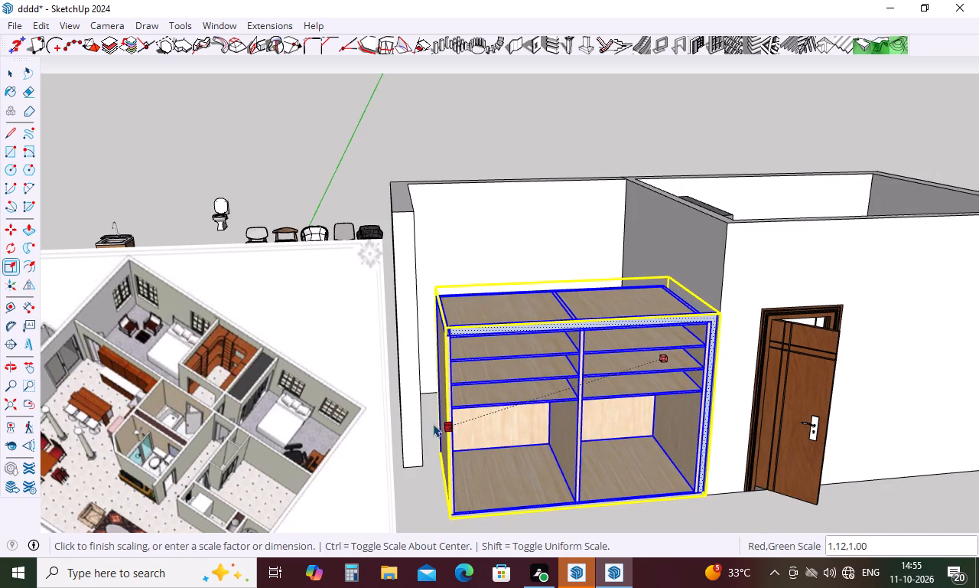
click(424, 422)
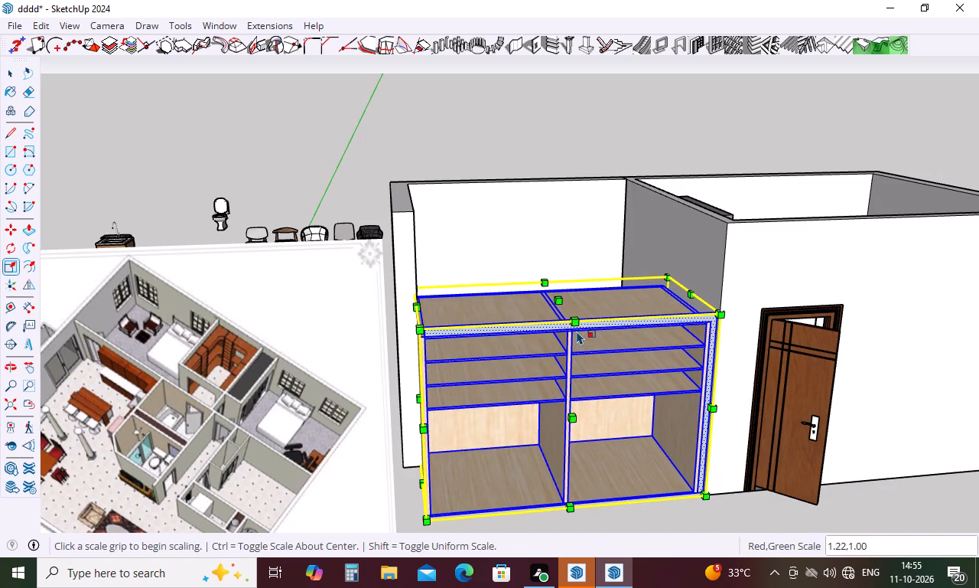
Scale the wardrobe from its front top edge by 0.29 in depth and 1.43 in height.
click(577, 322)
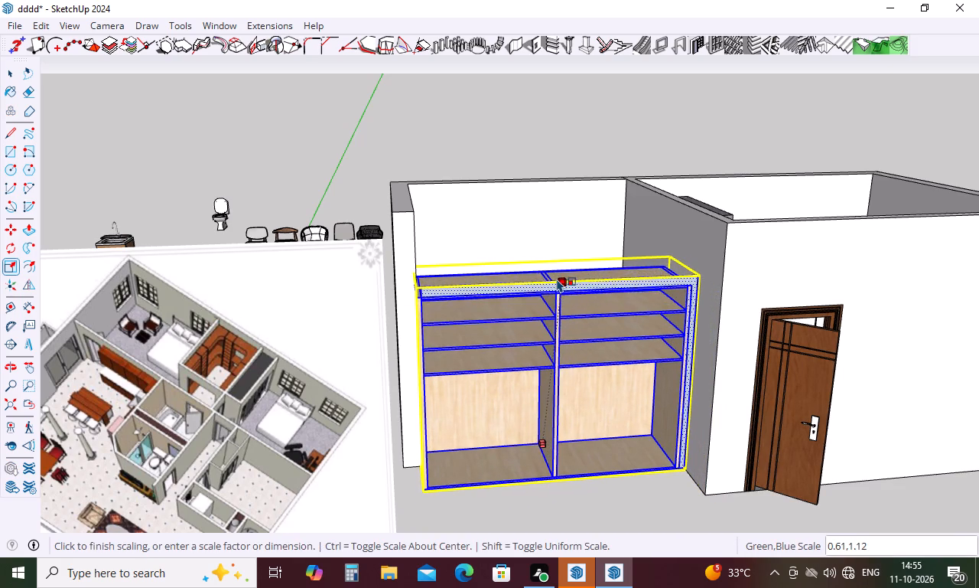
middle_drag(557, 283, 571, 396)
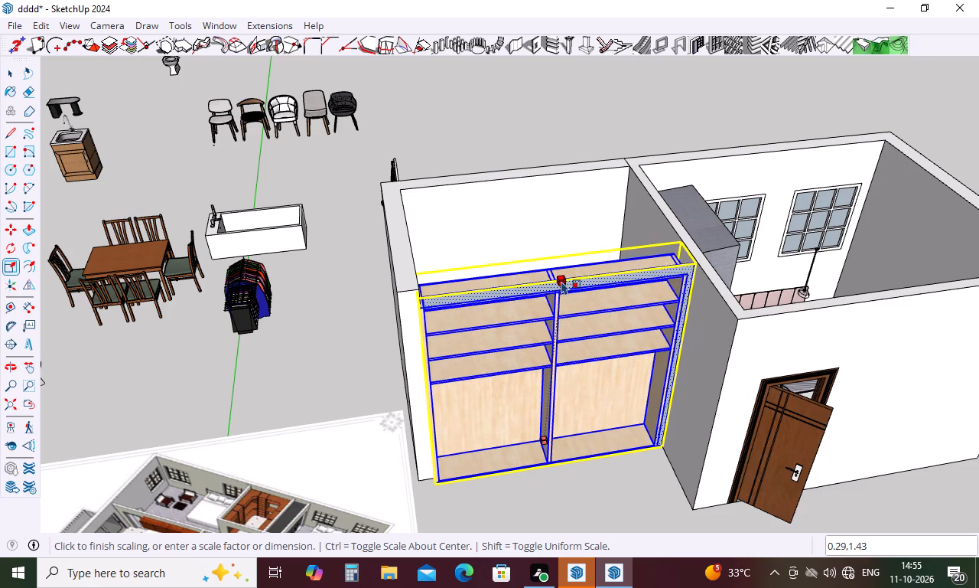
click(561, 281)
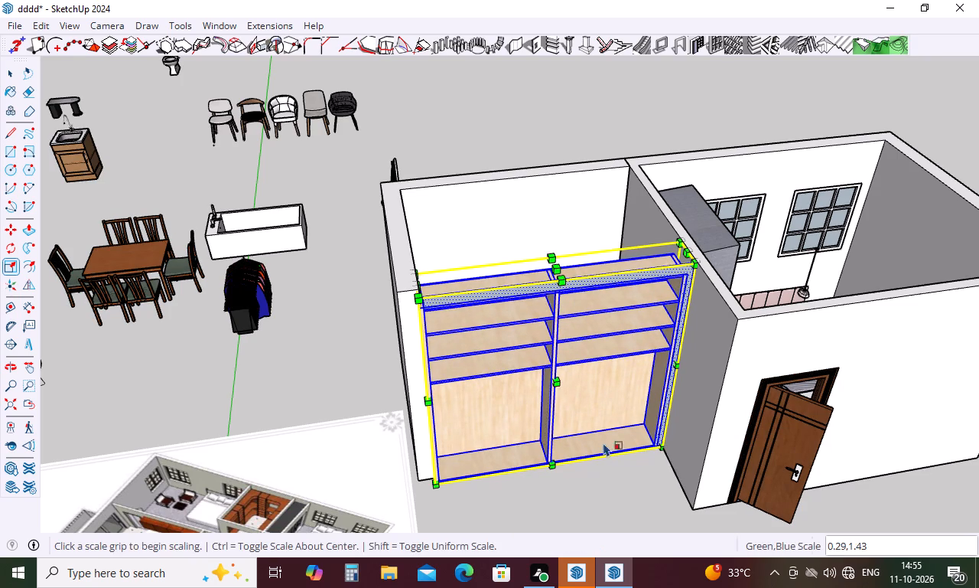
key(space)
Move the enlarged wardrobe by its rear top corner about 5' 7" to the room's back wall, beside the bedroom partition.
key(m)
middle_drag(564, 439, 564, 477)
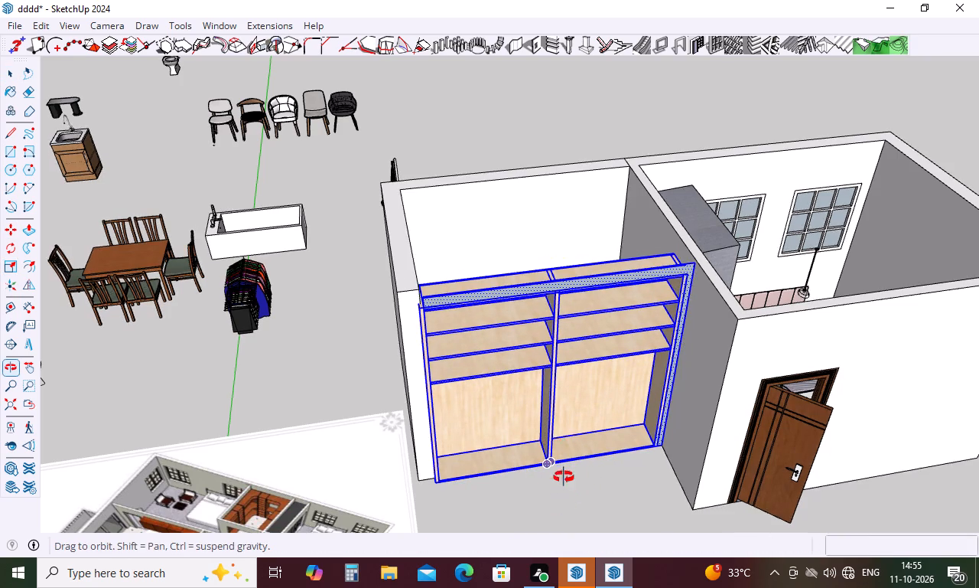
middle_drag(564, 477, 552, 587)
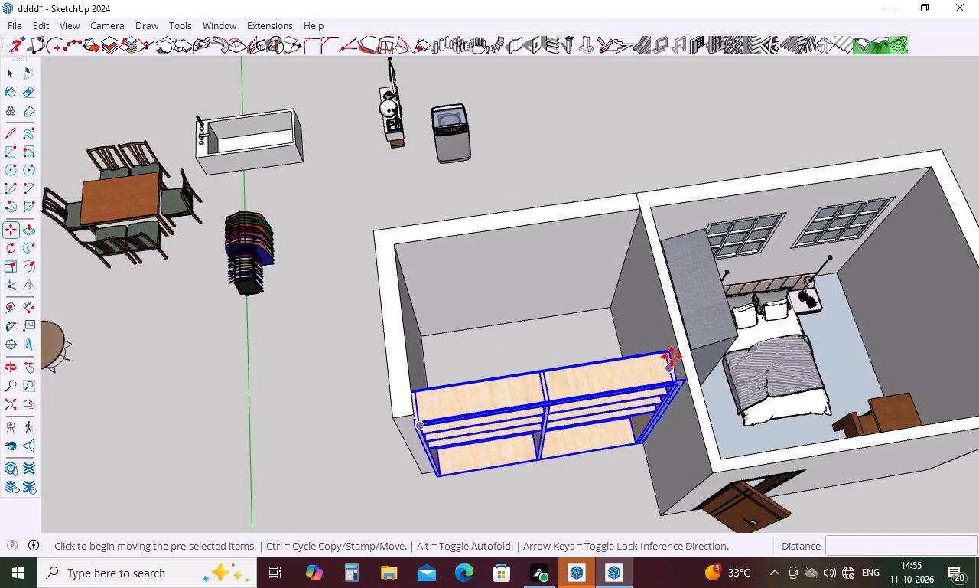
click(668, 351)
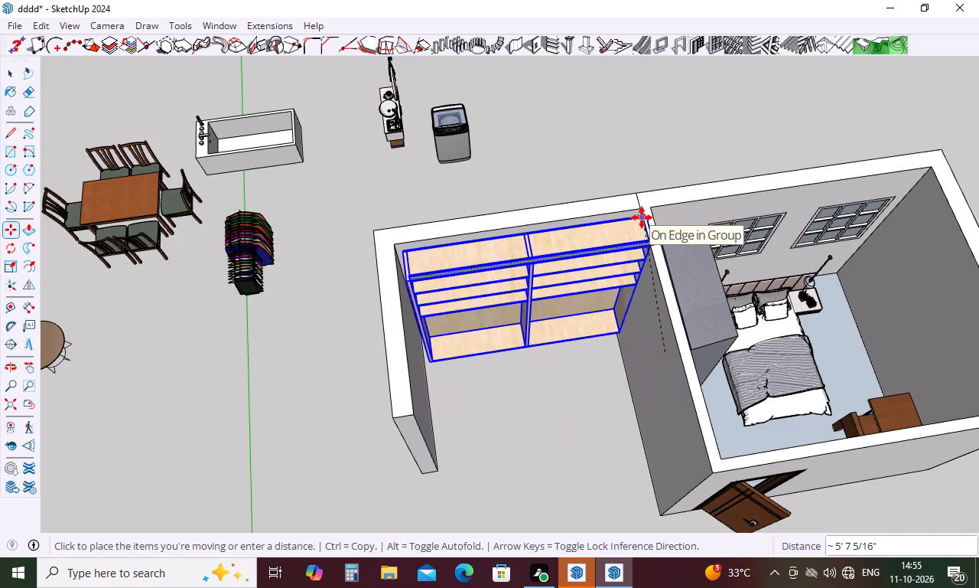
click(642, 217)
Move the wardrobe by its rear top corner about 5 1/2" toward the room's outer side wall.
middle_drag(534, 492, 524, 289)
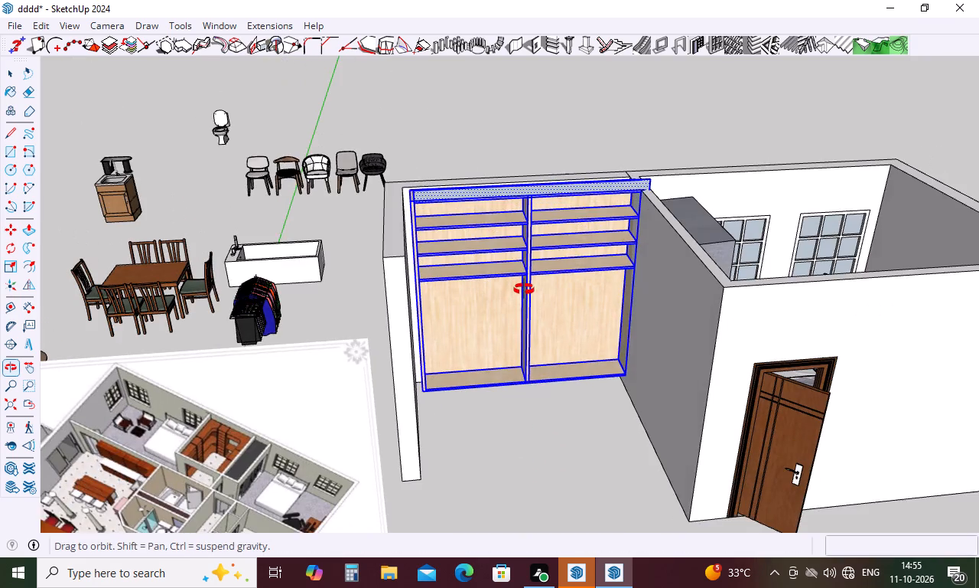
middle_drag(524, 289, 493, 482)
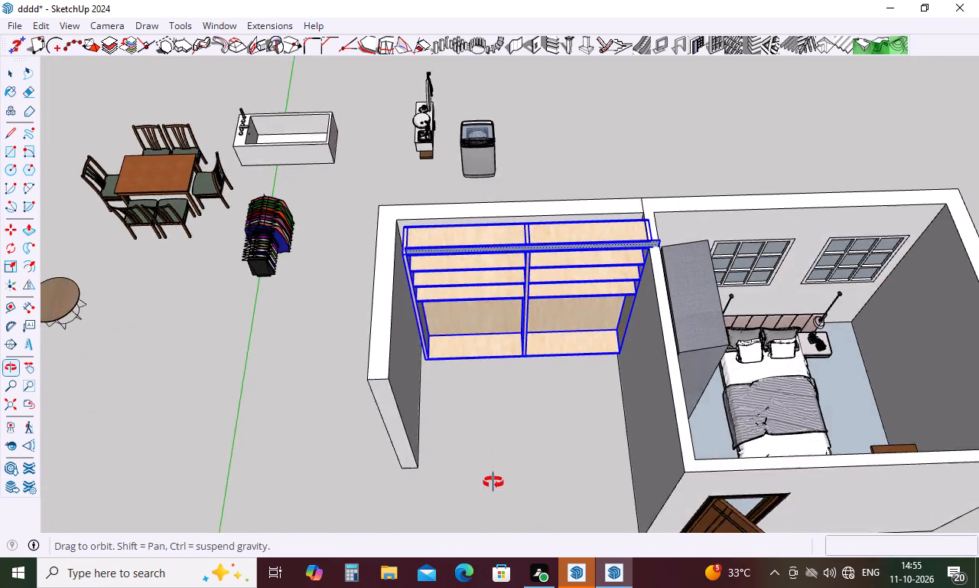
middle_drag(493, 482, 493, 505)
click(403, 242)
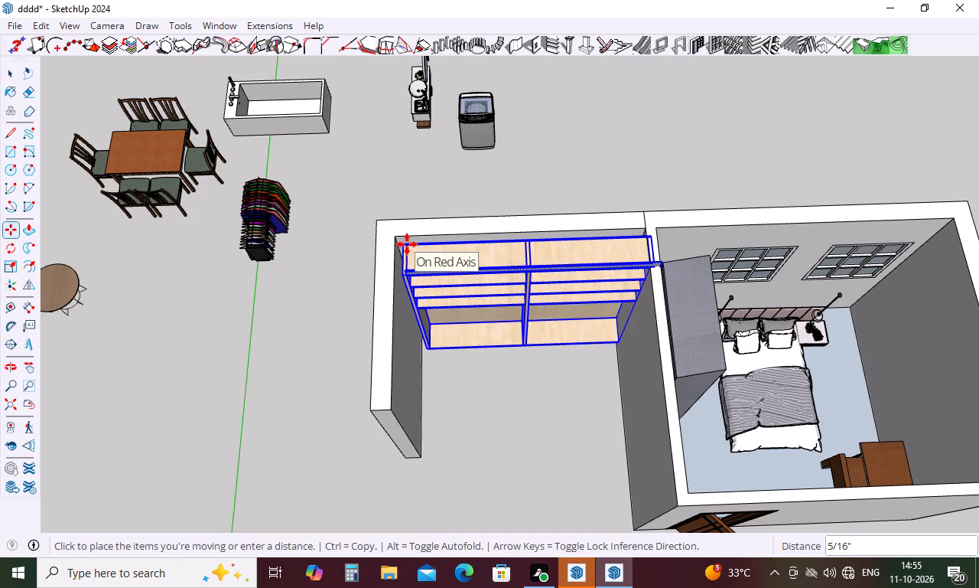
scroll(407, 244, up, 4)
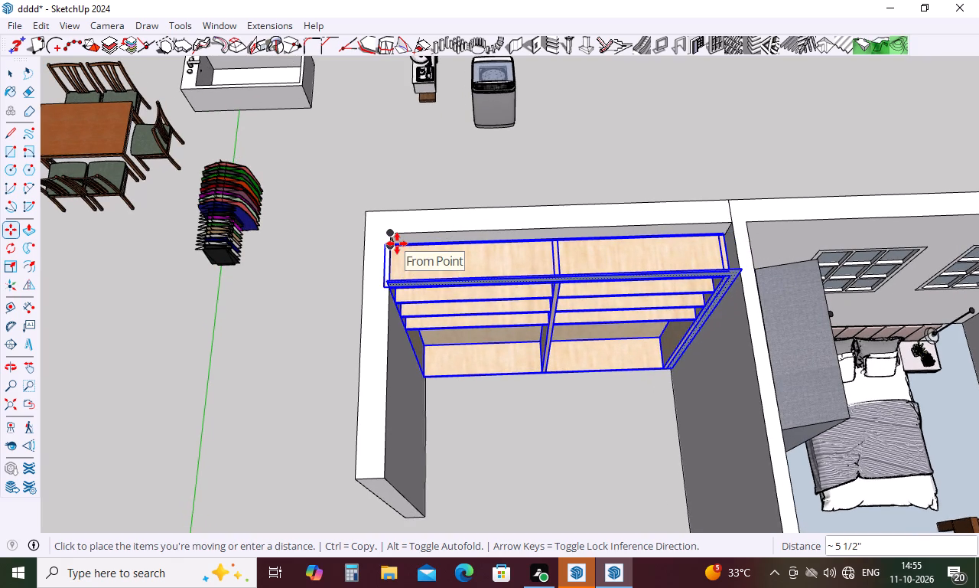
click(397, 243)
key(space)
click(481, 462)
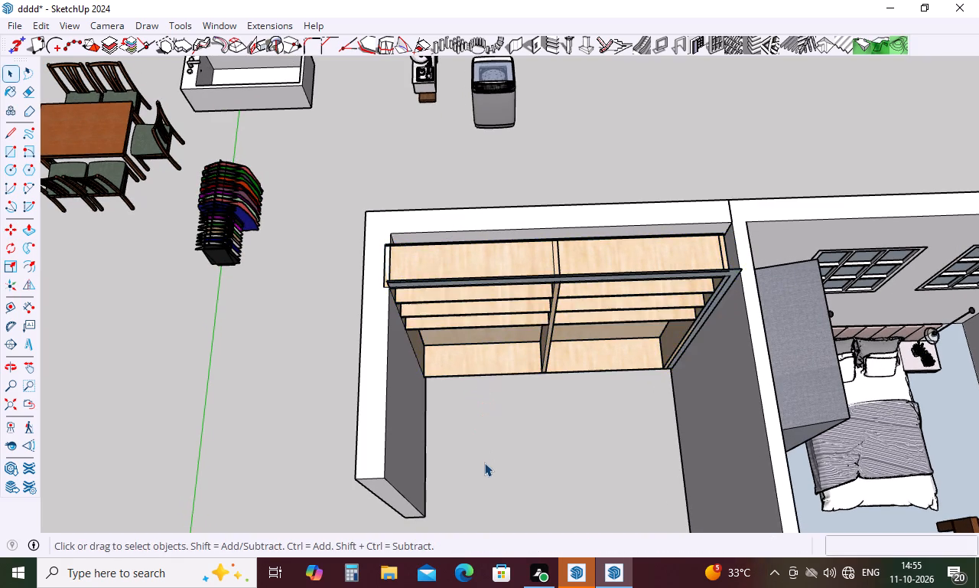
Delete the grey-blue trim running along the top and one side of the wardrobe's front.
middle_drag(485, 462, 503, 170)
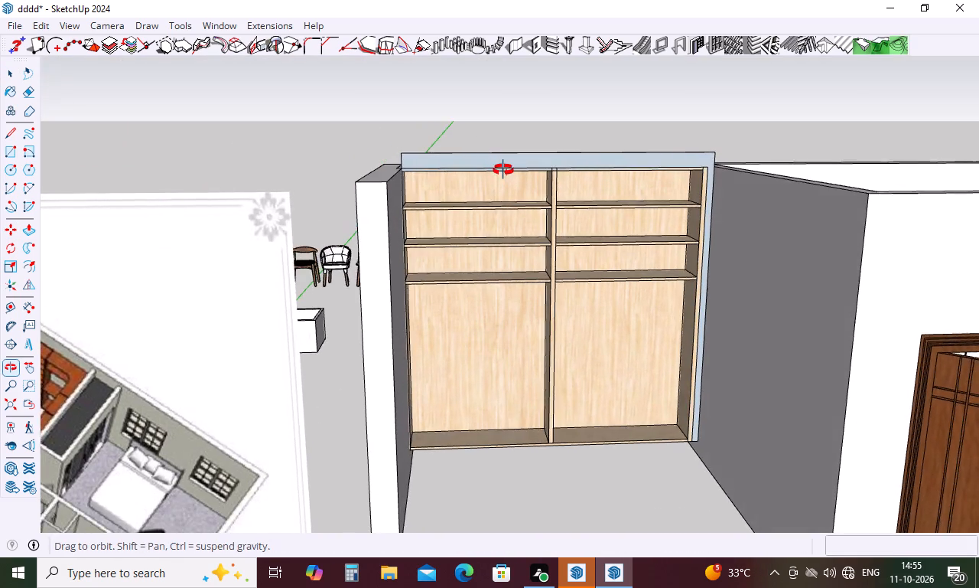
middle_drag(503, 170, 497, 396)
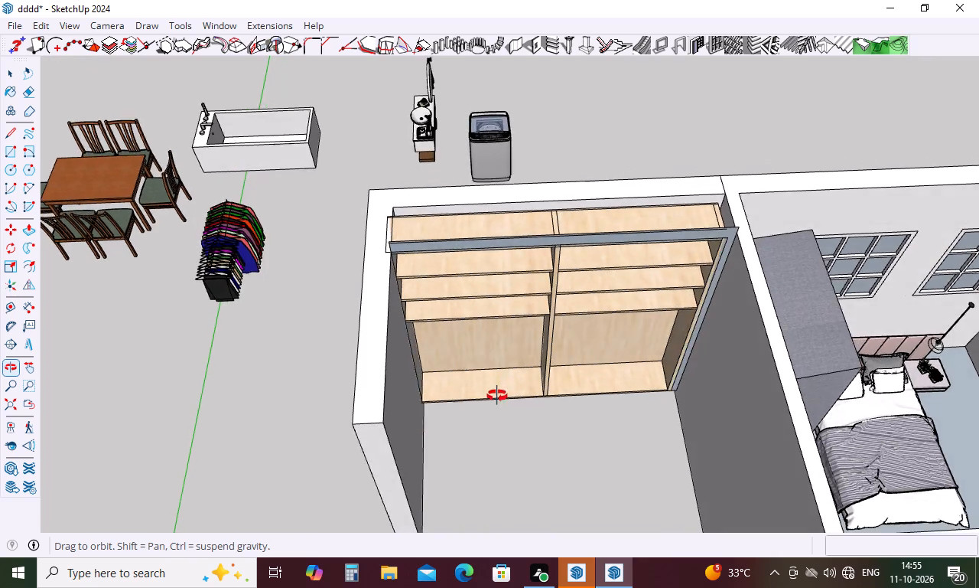
middle_drag(497, 396, 398, 192)
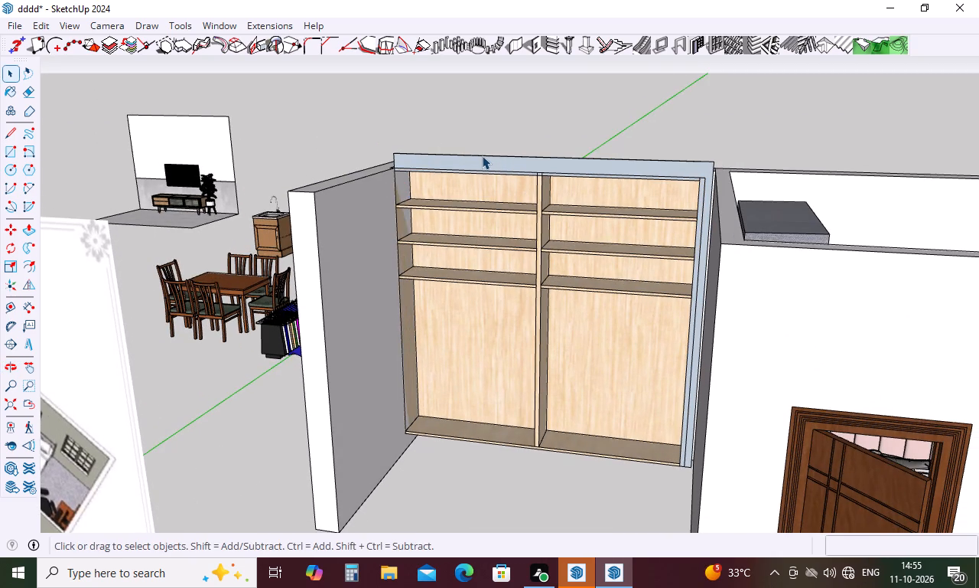
click(482, 155)
key(Delete)
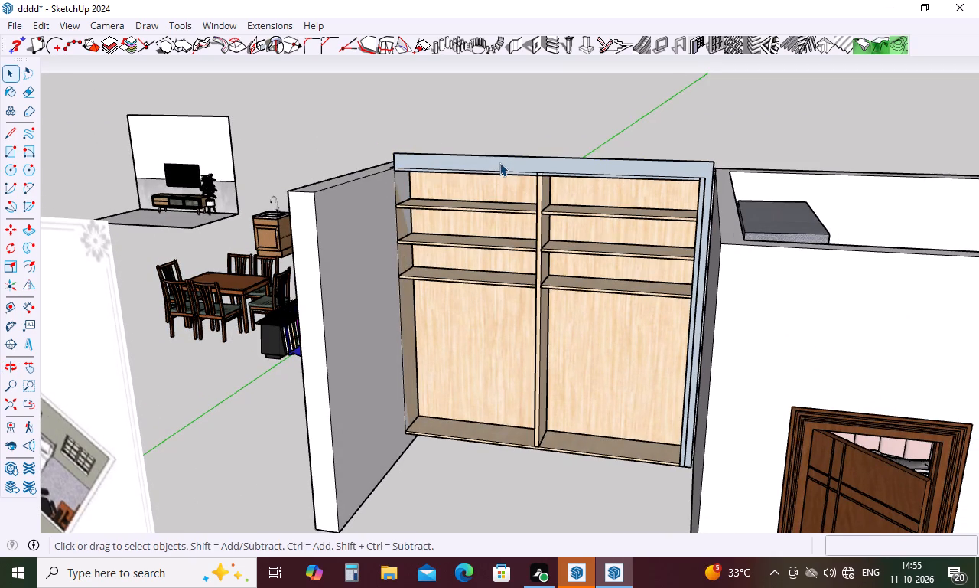
double_click(499, 162)
key(Delete)
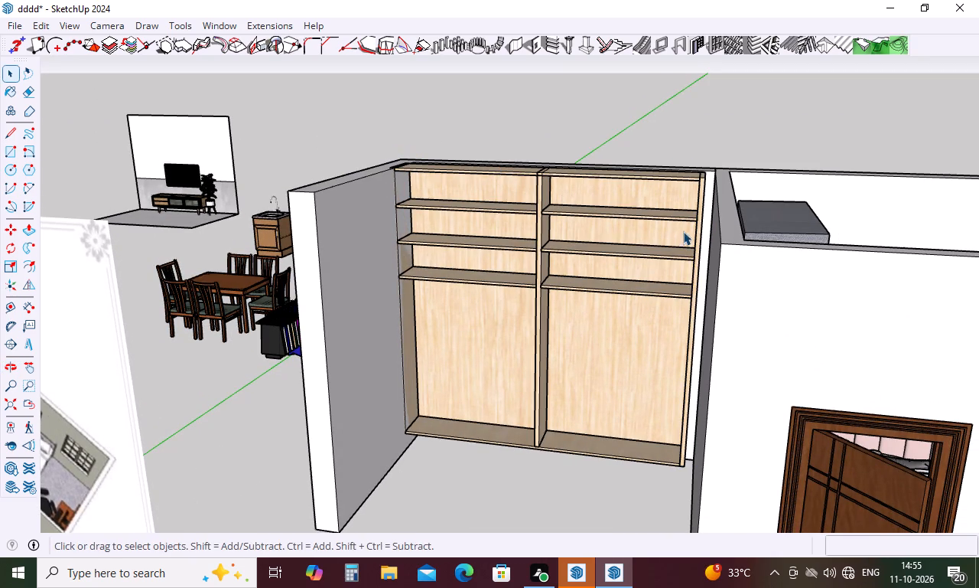
Open the large multi-bay shelving unit standing apart from the house for editing.
scroll(668, 211, down, 4)
middle_drag(657, 255, 573, 387)
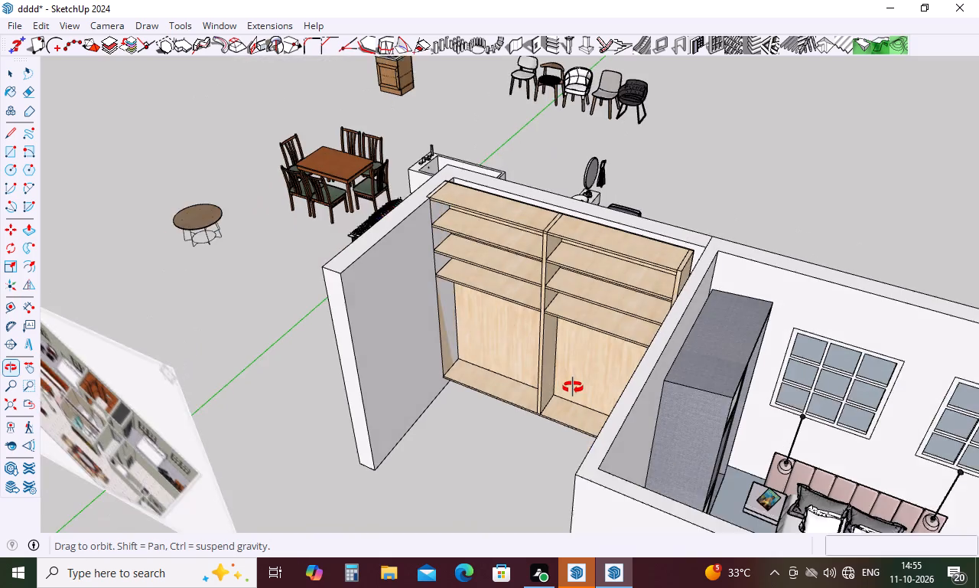
middle_drag(573, 387, 552, 383)
scroll(534, 261, down, 14)
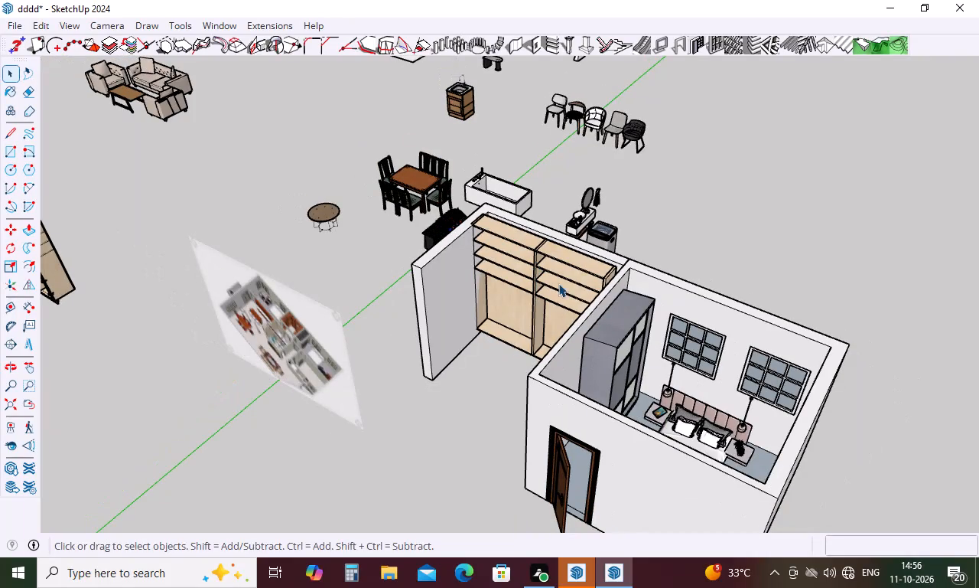
scroll(626, 301, down, 8)
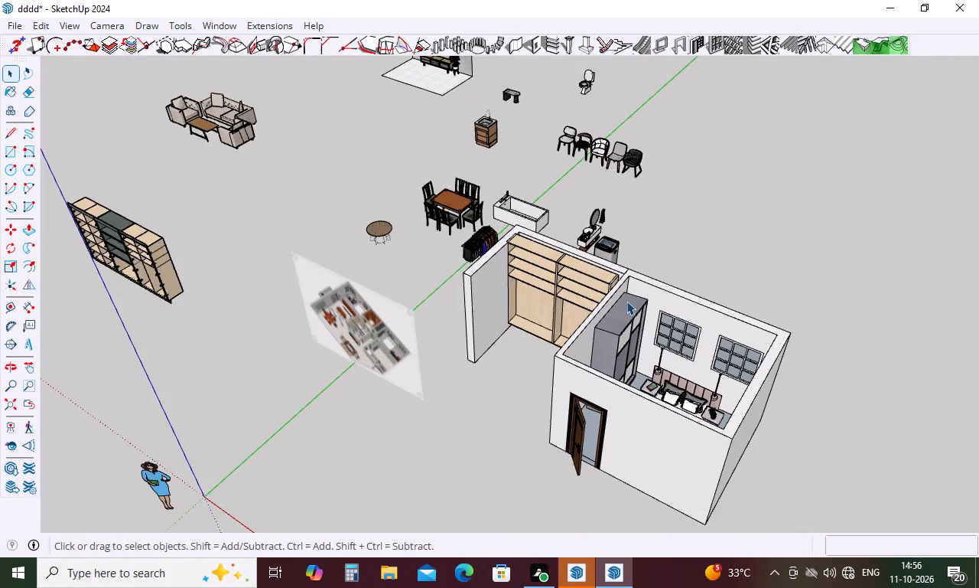
middle_drag(359, 345, 520, 312)
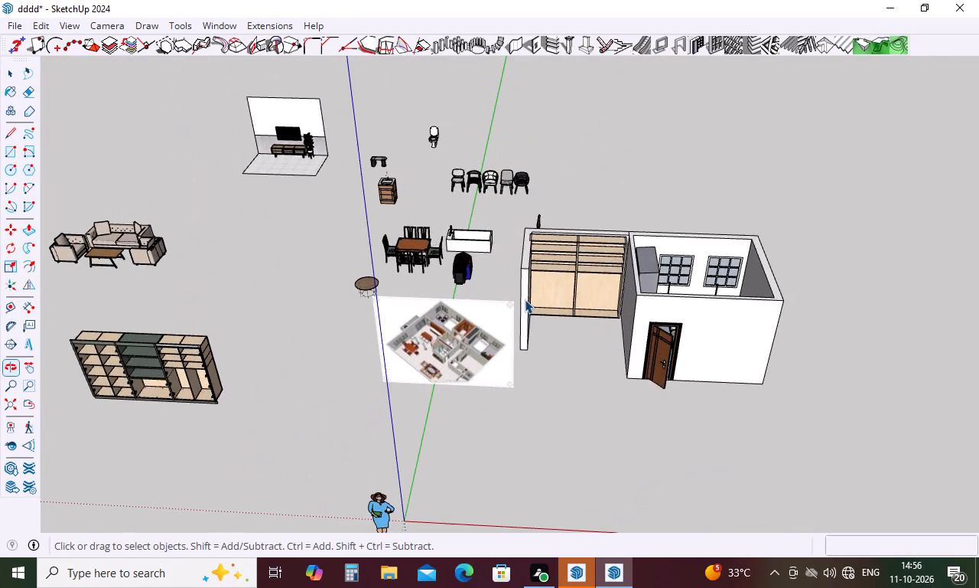
scroll(525, 299, down, 4)
middle_drag(367, 351, 451, 376)
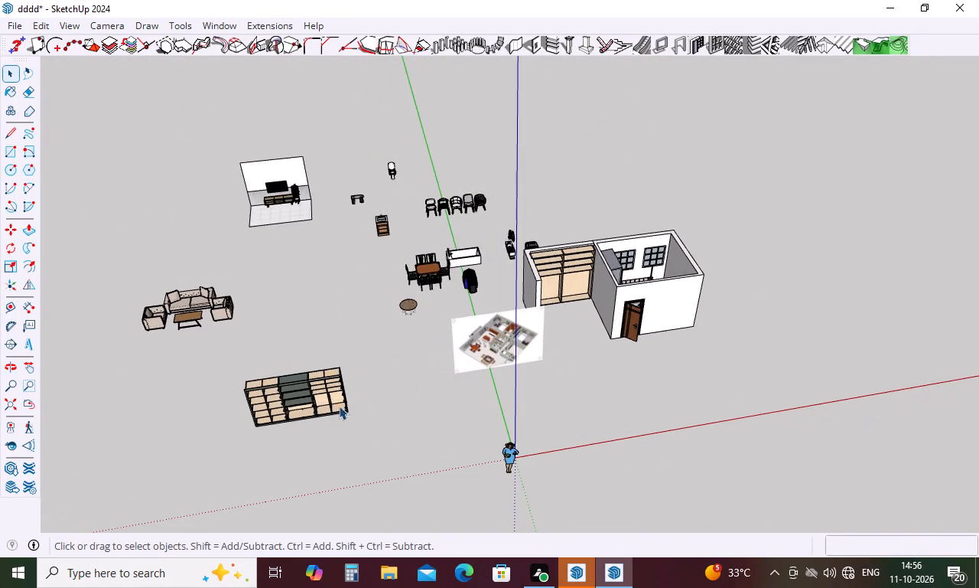
scroll(298, 408, up, 8)
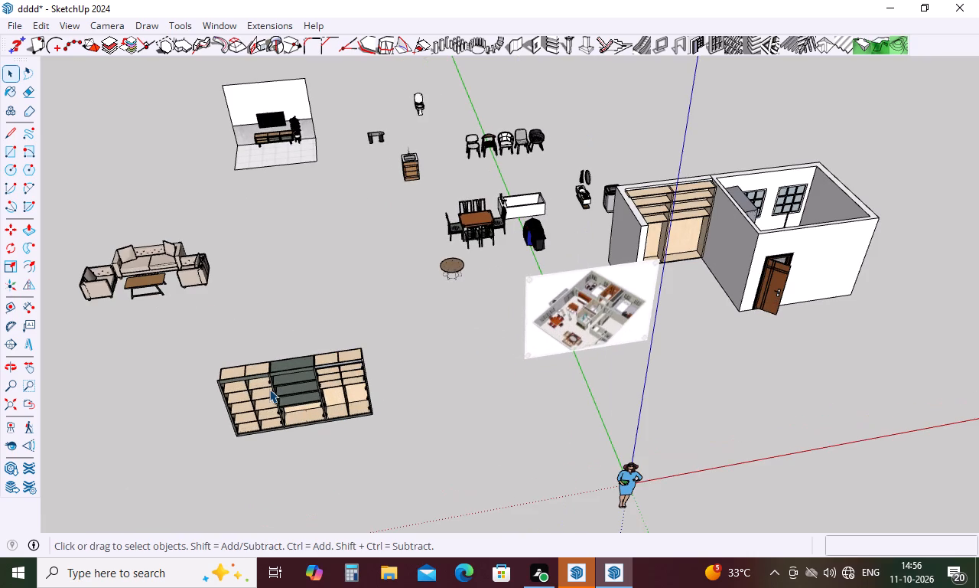
double_click(262, 389)
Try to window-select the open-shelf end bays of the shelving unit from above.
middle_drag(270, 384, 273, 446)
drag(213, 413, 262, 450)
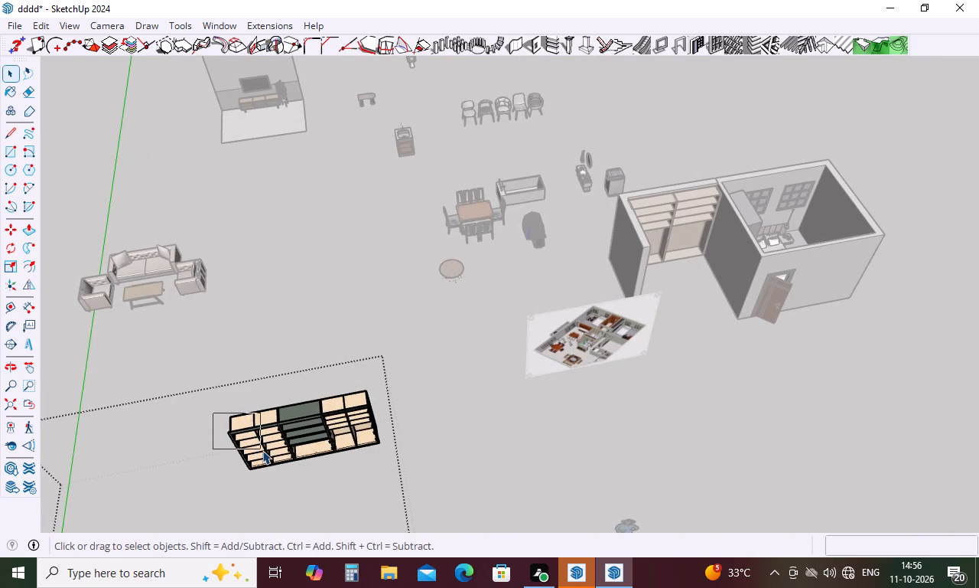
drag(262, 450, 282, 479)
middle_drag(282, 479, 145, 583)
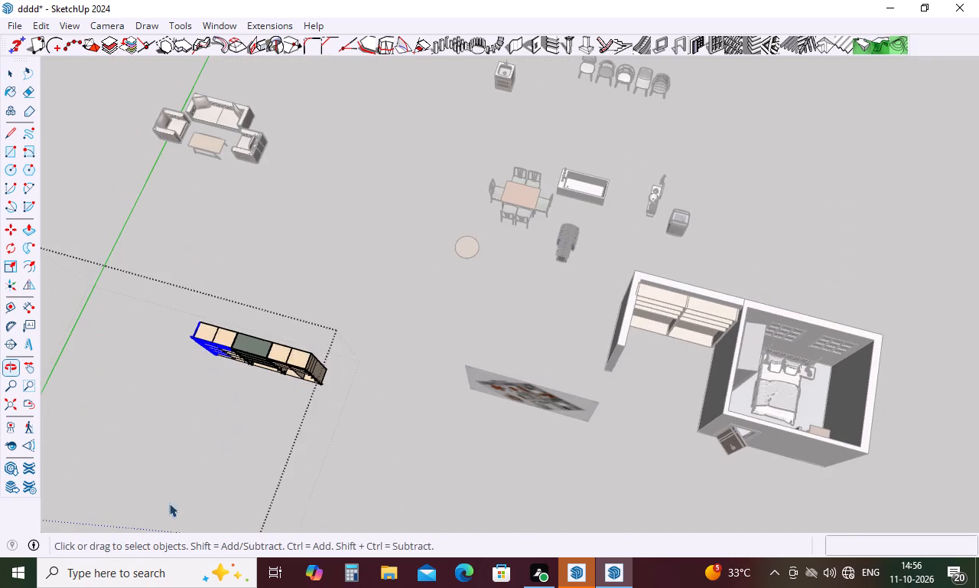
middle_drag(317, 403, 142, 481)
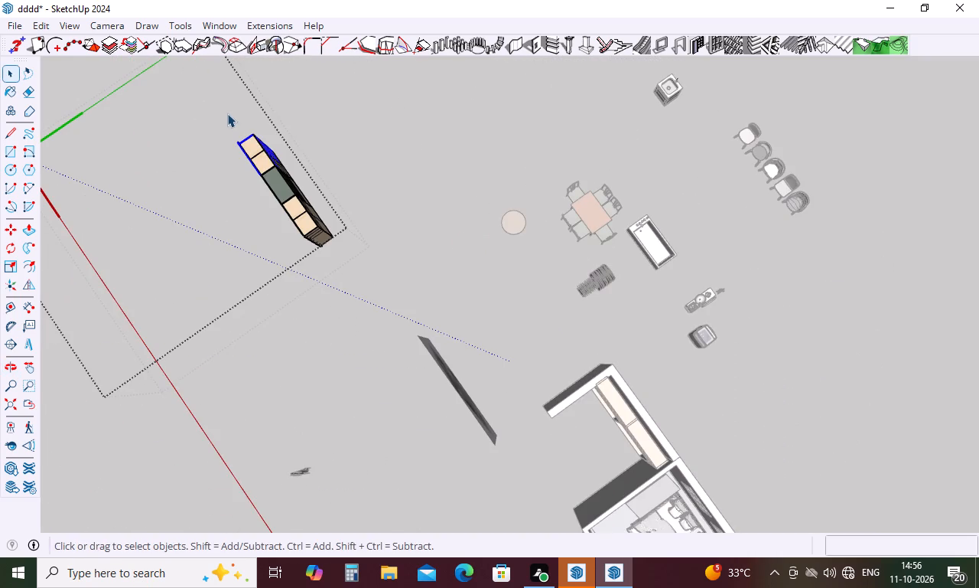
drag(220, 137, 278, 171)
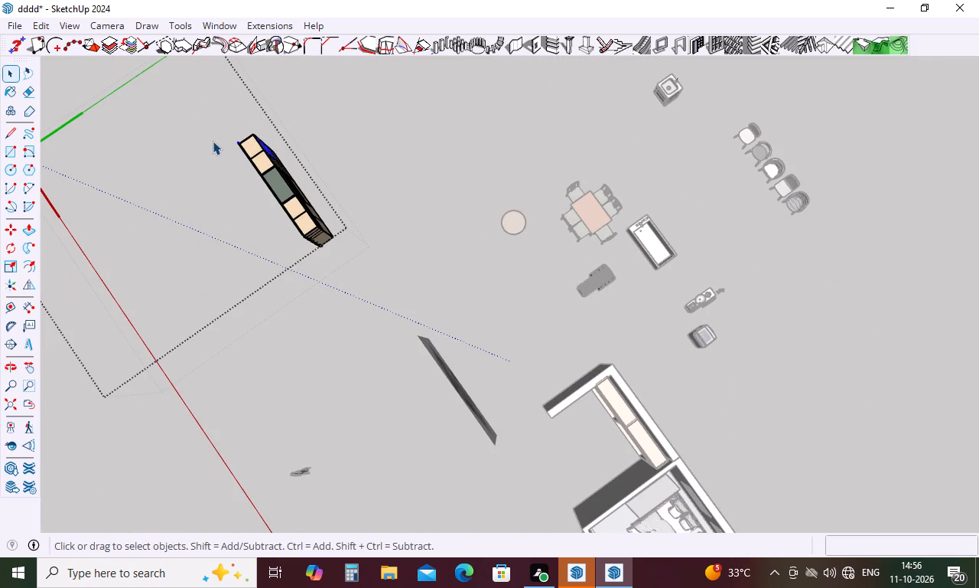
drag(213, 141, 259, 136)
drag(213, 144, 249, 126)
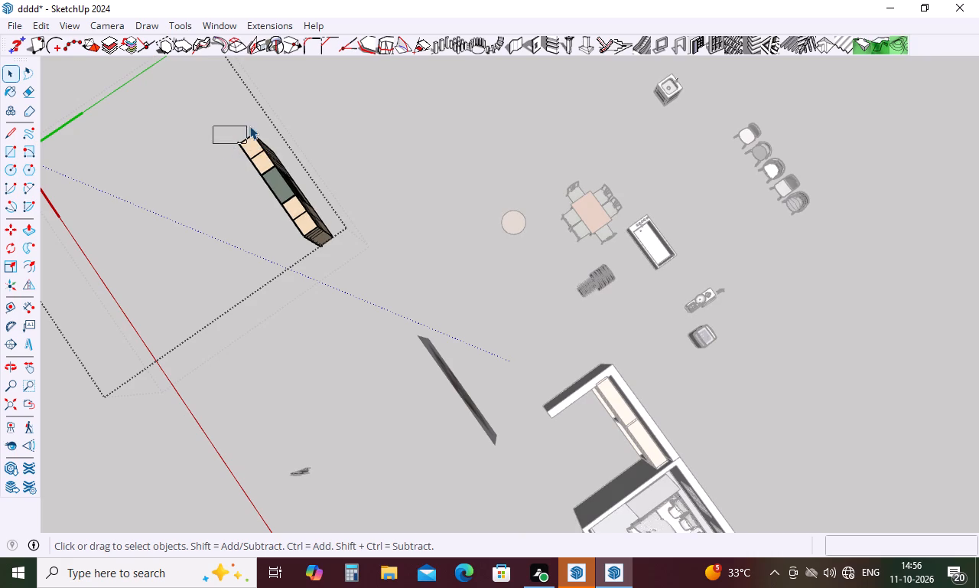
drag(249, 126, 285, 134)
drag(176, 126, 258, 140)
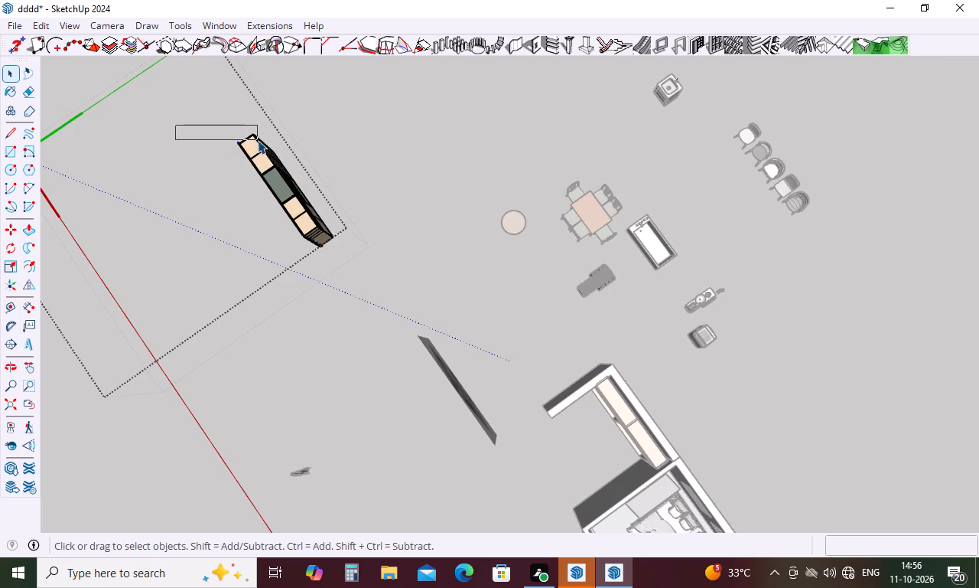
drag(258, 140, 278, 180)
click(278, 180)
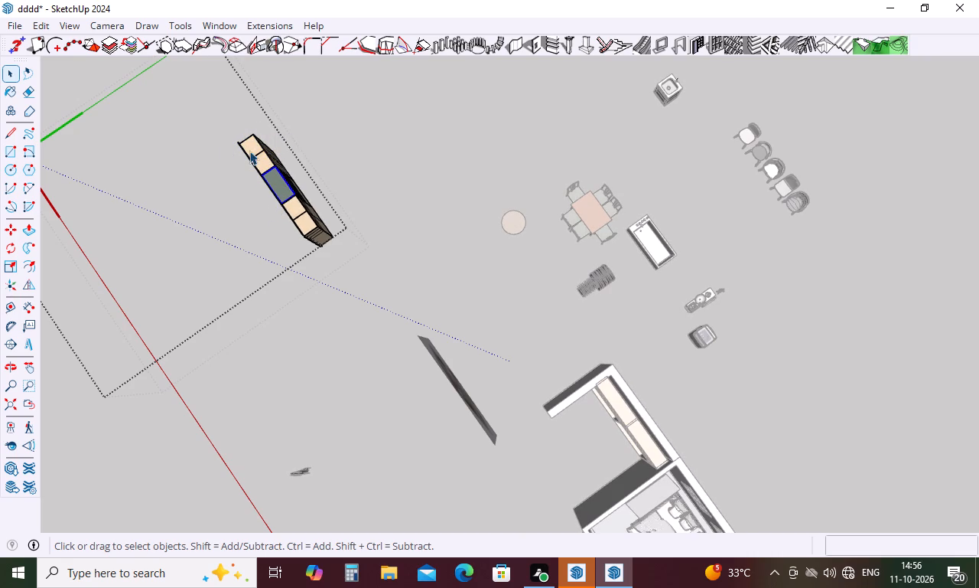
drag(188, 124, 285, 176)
Copy the shelving unit's two open-shelf end bays and paste them outside the unit, near the round table.
middle_drag(340, 265, 623, 41)
middle_drag(302, 371, 493, 268)
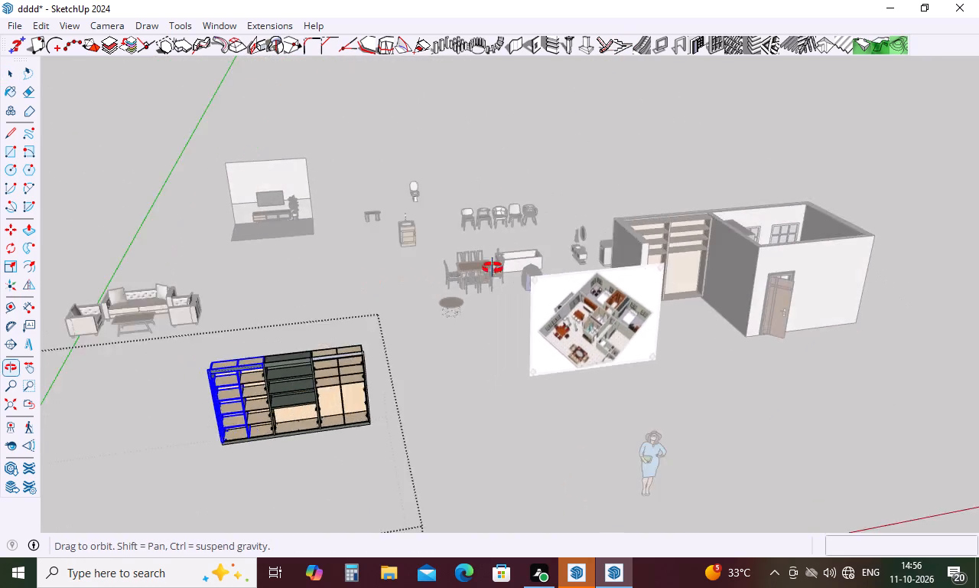
middle_drag(493, 268, 443, 201)
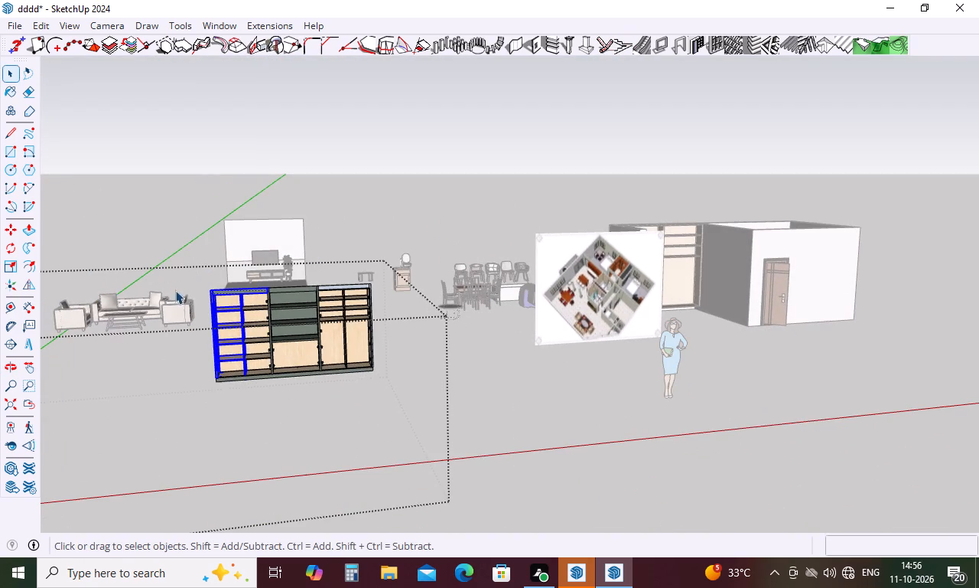
drag(192, 280, 282, 391)
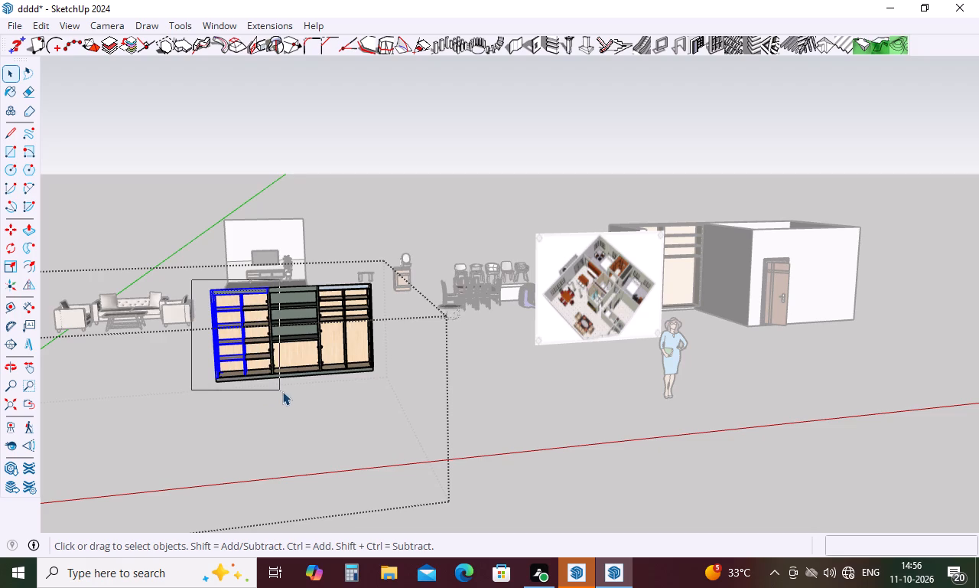
drag(282, 391, 283, 391)
middle_drag(293, 314, 293, 315)
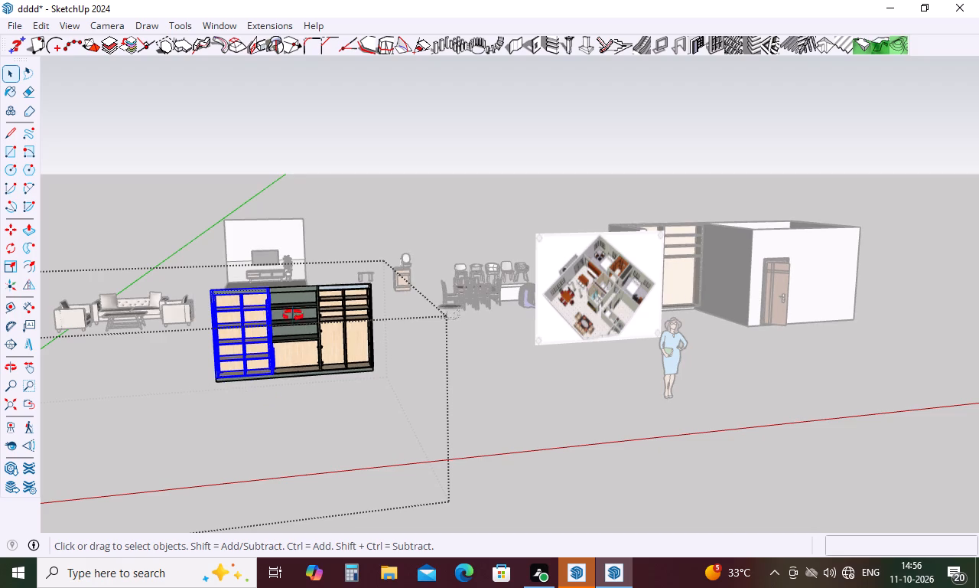
middle_drag(293, 315, 280, 468)
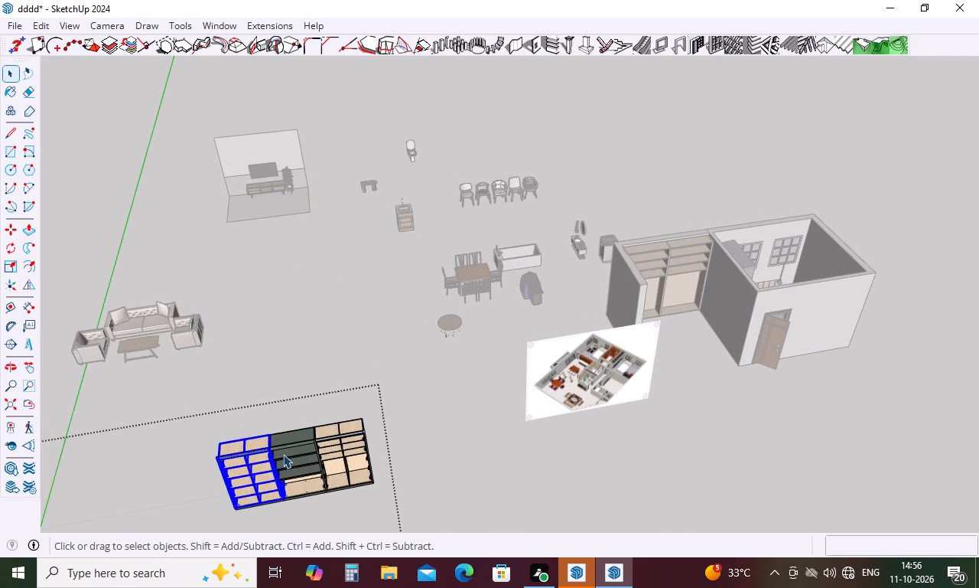
key(ctrl+c)
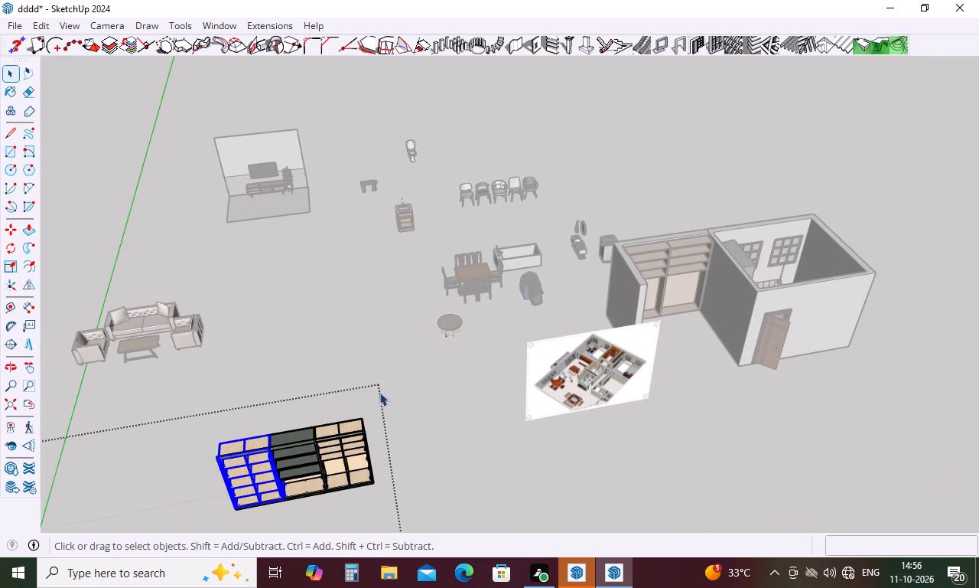
click(463, 402)
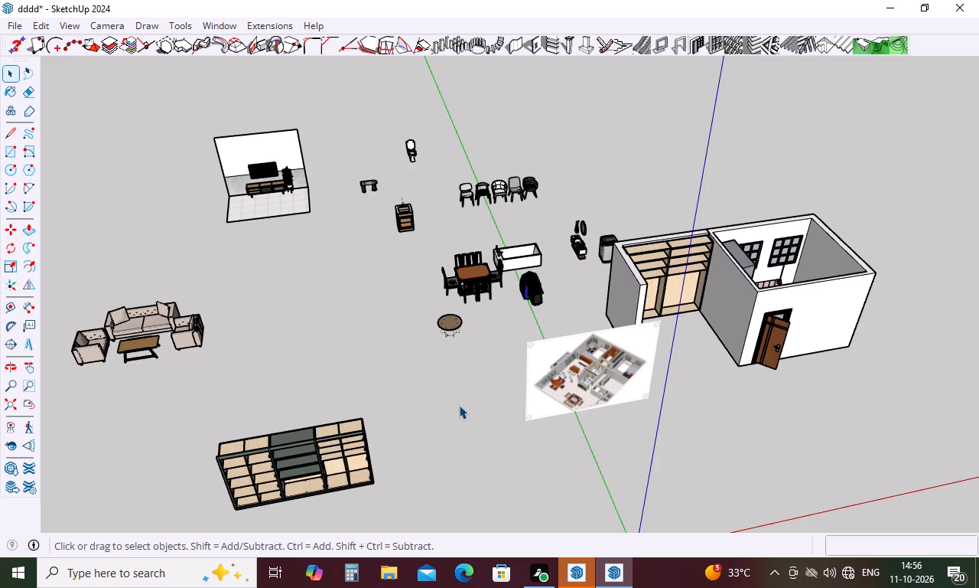
key(ctrl+v)
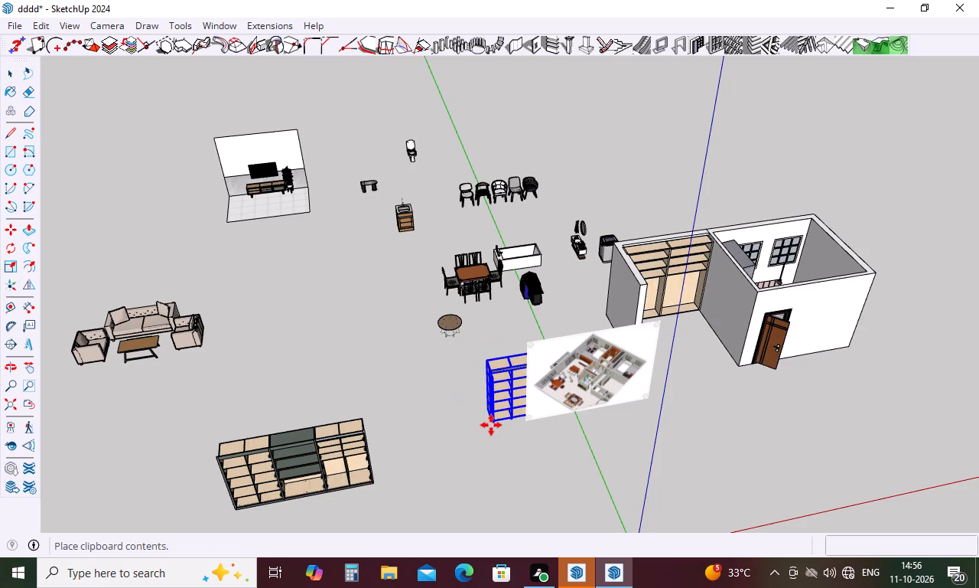
click(425, 416)
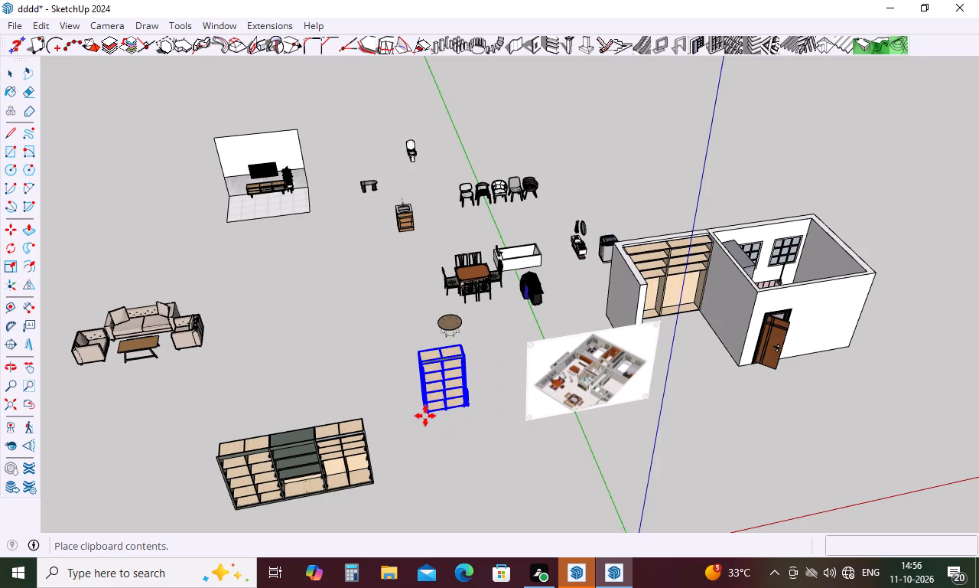
Rotate the pasted open-shelf bays 90 degrees about their bottom corner on the ground plane.
key(q)
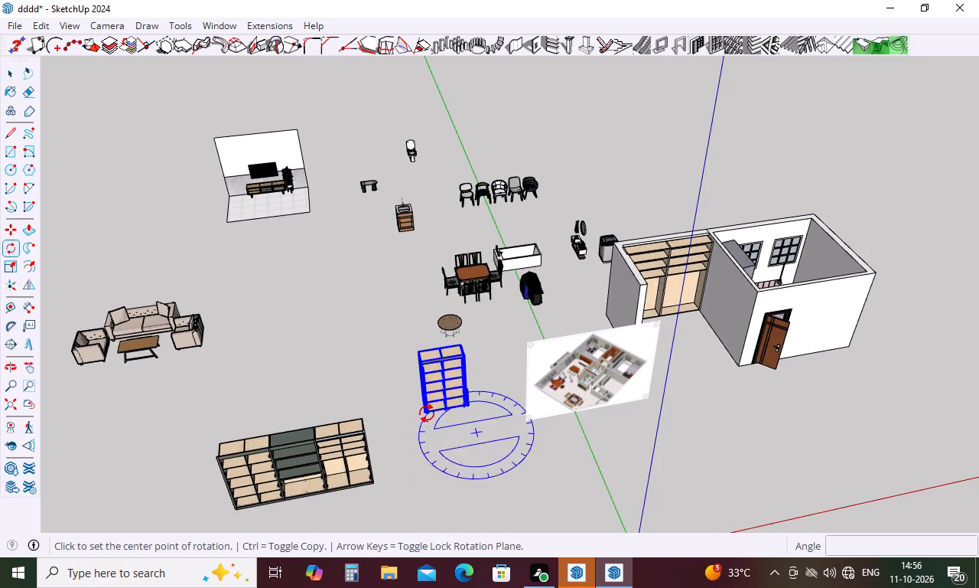
click(425, 415)
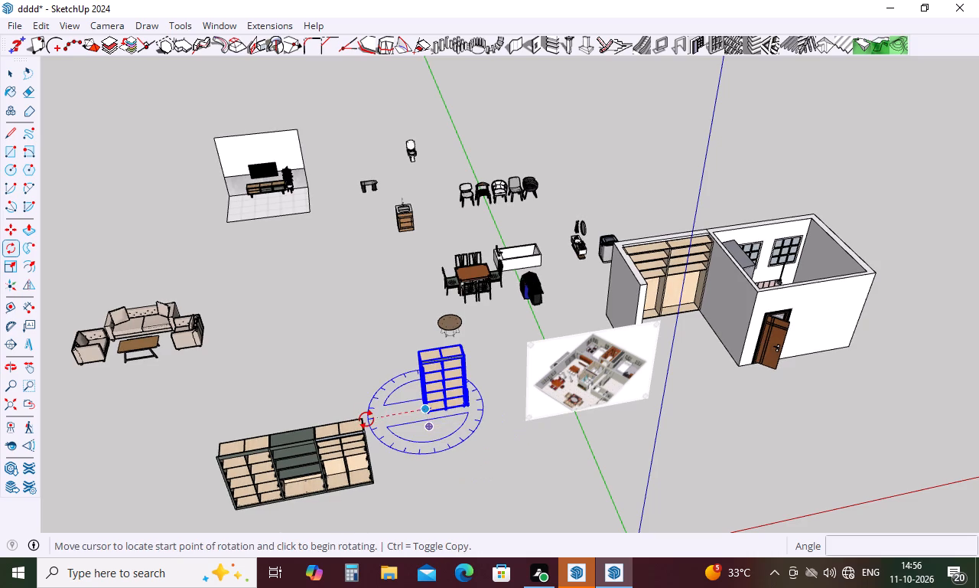
click(366, 420)
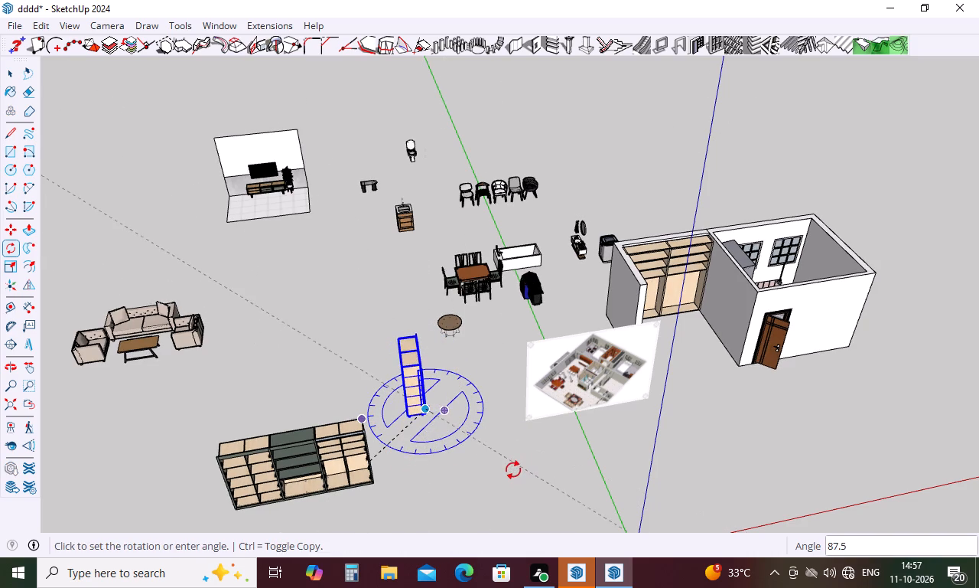
text(90)
key(Return)
key(space)
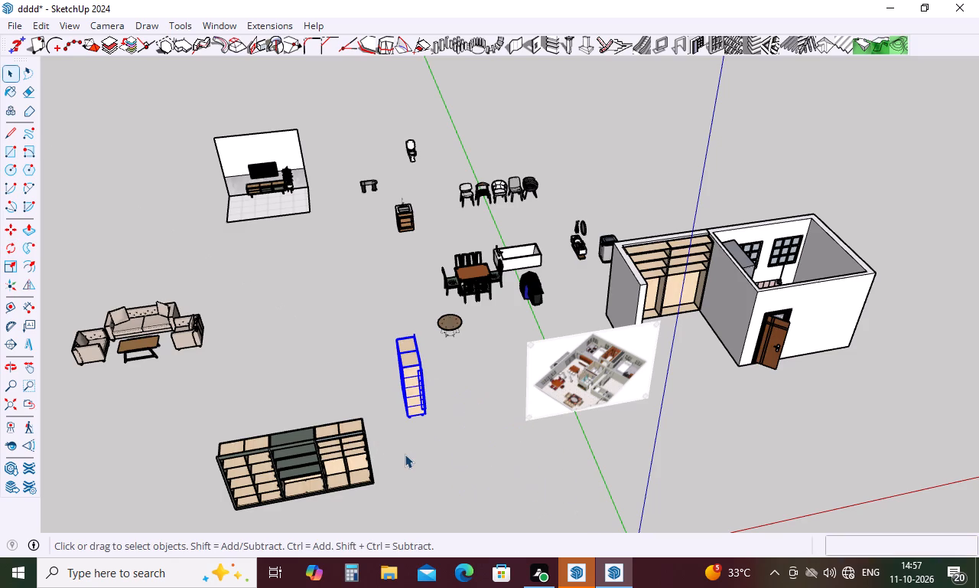
Move the rotated shelf bays about 25' 2" into the open-fronted room, against its outer side wall.
key(m)
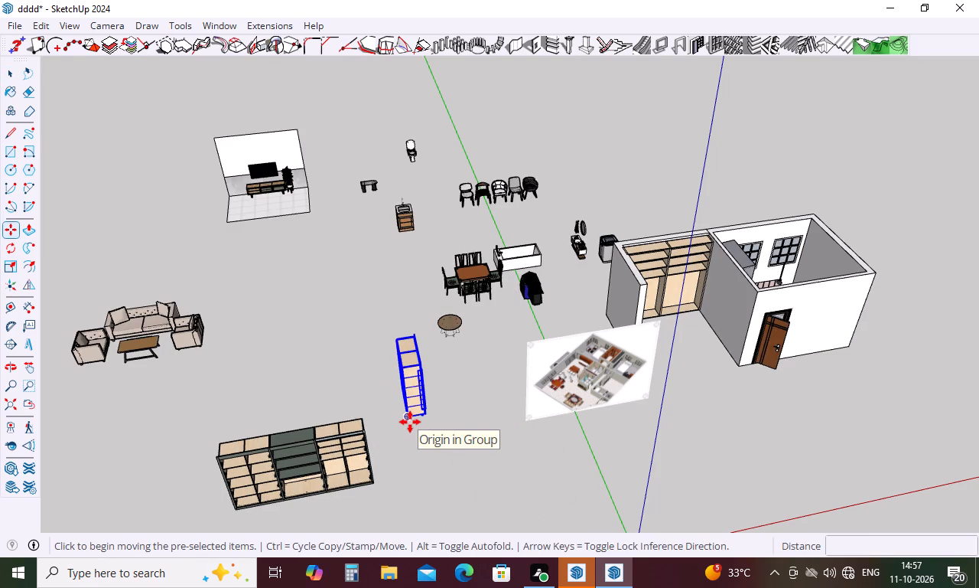
click(410, 422)
middle_drag(698, 363, 642, 382)
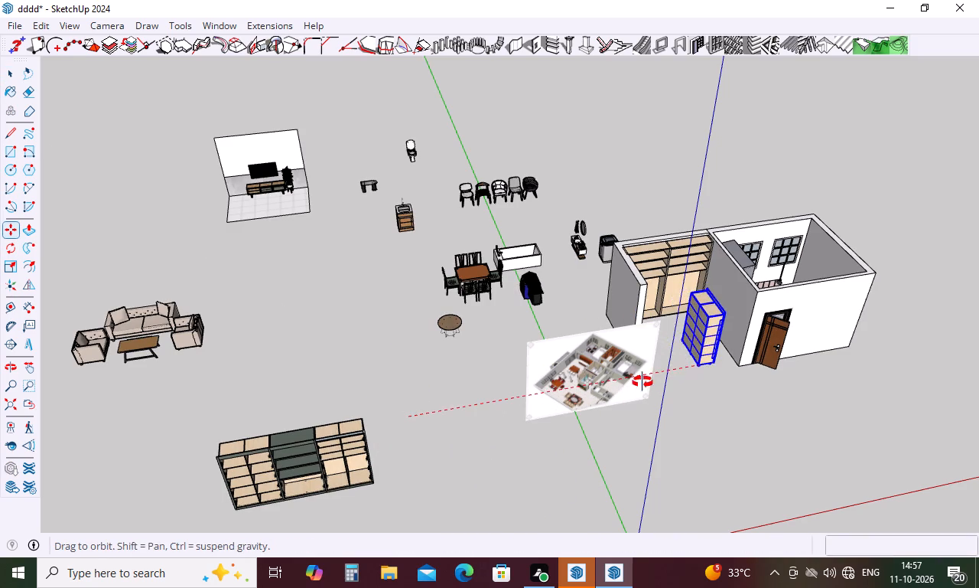
middle_drag(642, 382, 496, 347)
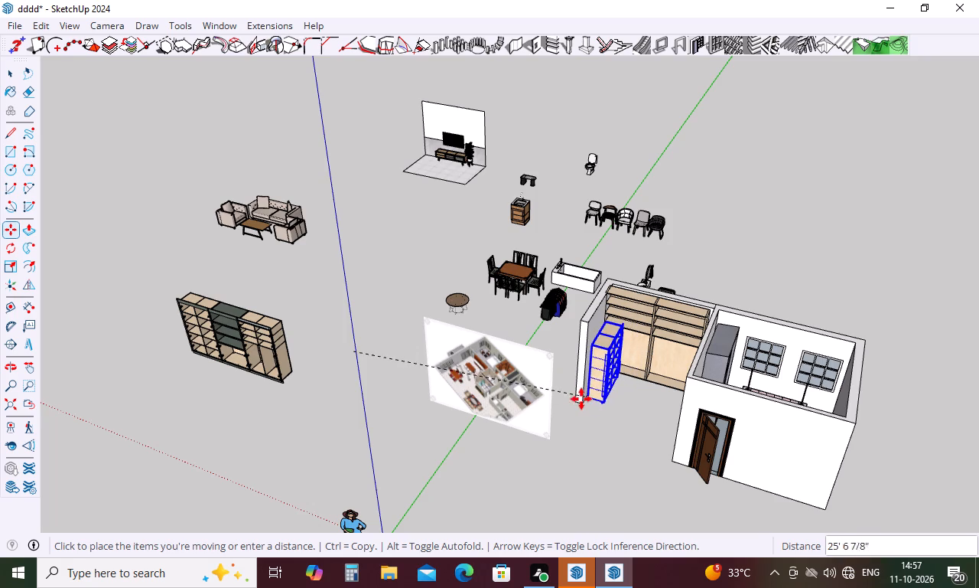
click(581, 399)
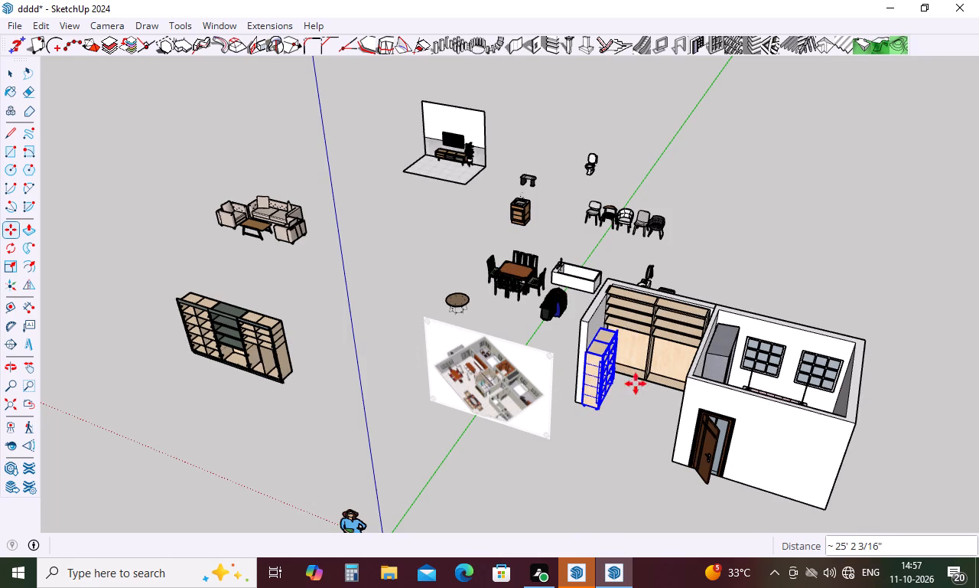
Scale the side-wall shelf bays about 0.81 by 1.24 in red and green, and about 1.65 by 1.48 in red and blue.
scroll(643, 377, up, 14)
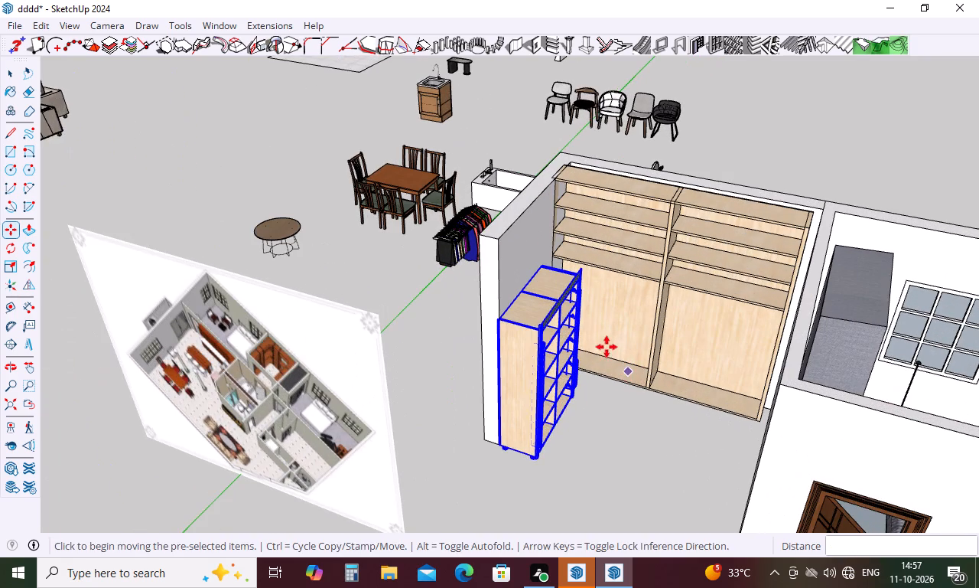
middle_drag(605, 343, 504, 305)
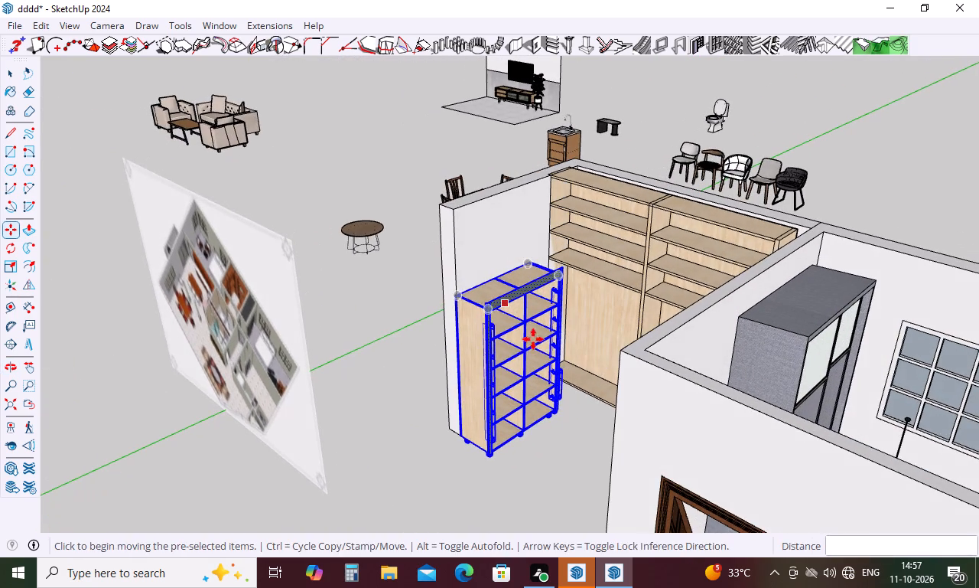
key(s)
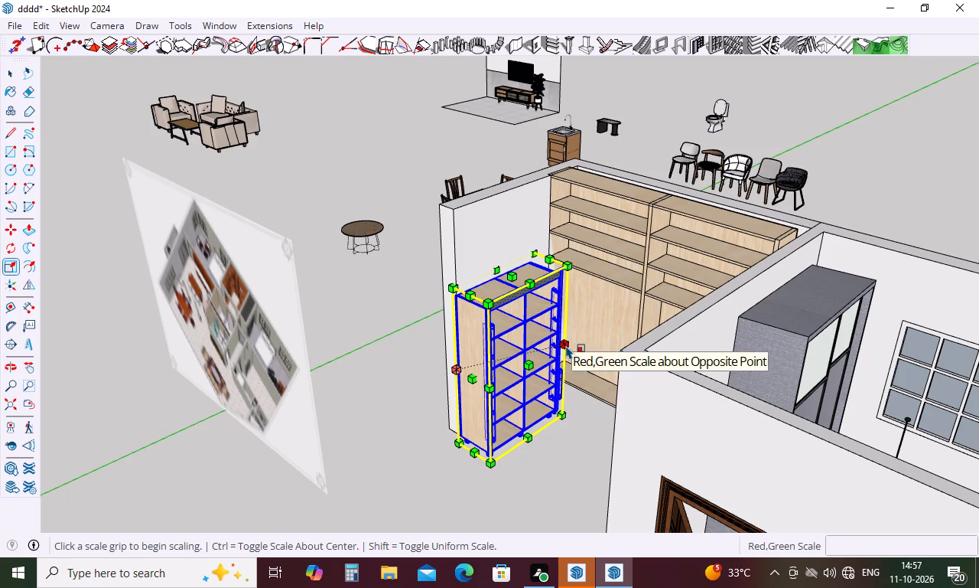
click(566, 345)
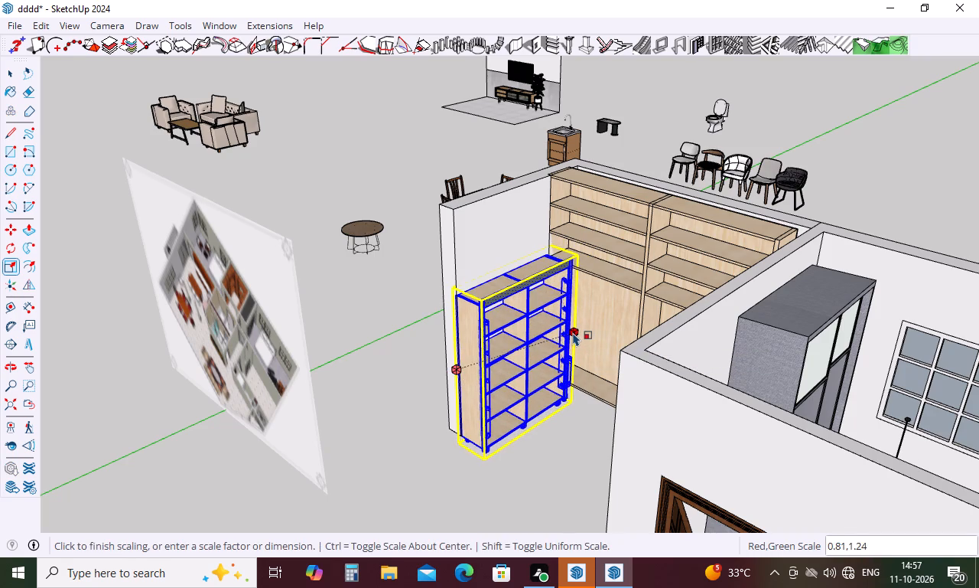
click(572, 332)
click(532, 279)
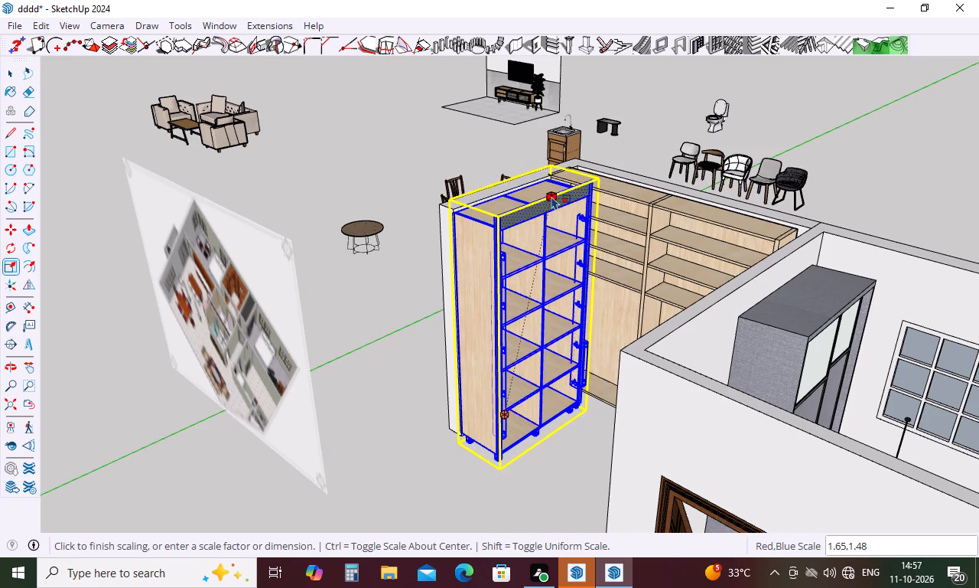
click(551, 196)
key(space)
click(410, 480)
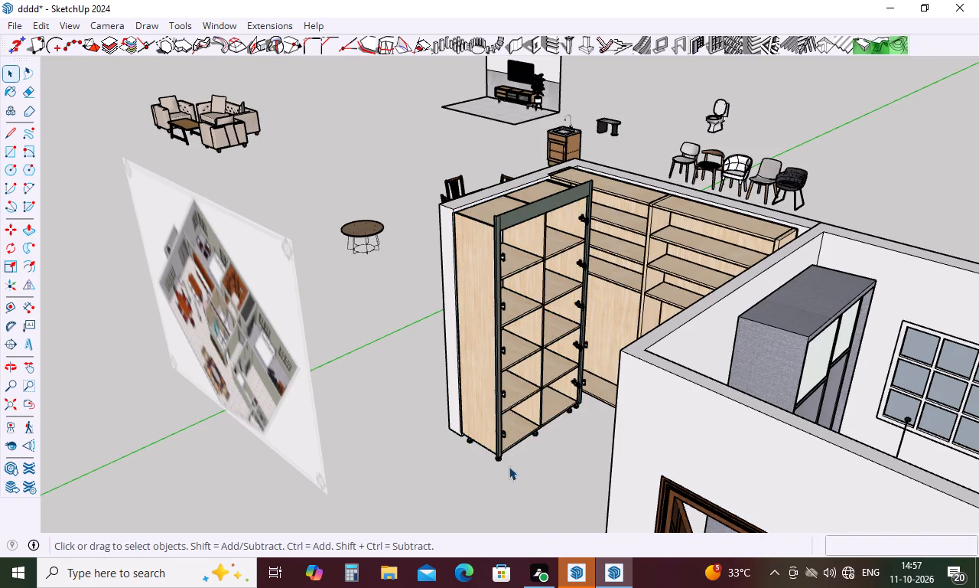
Open the large multi-bay shelving unit standing apart from the house for editing.
middle_drag(509, 466, 738, 534)
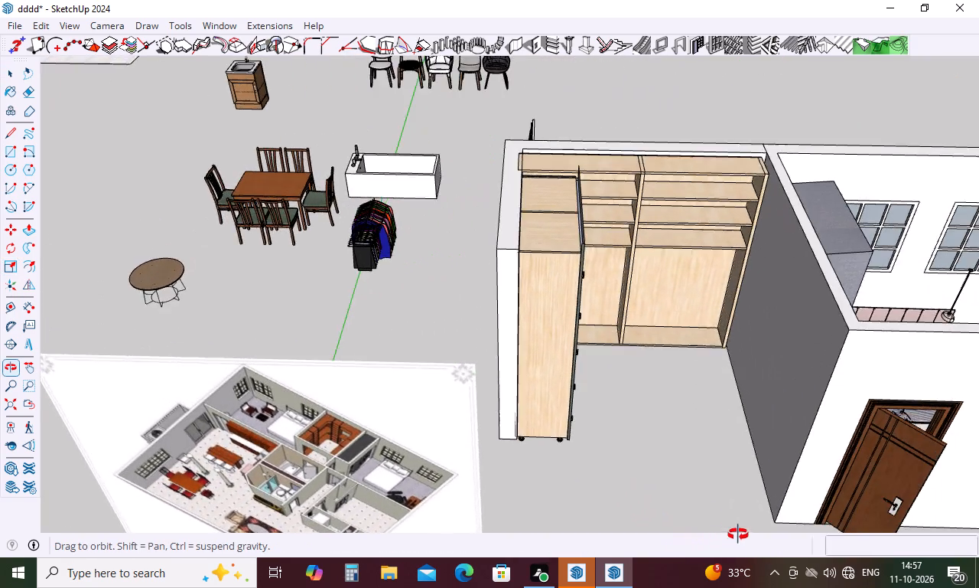
middle_drag(738, 534, 825, 428)
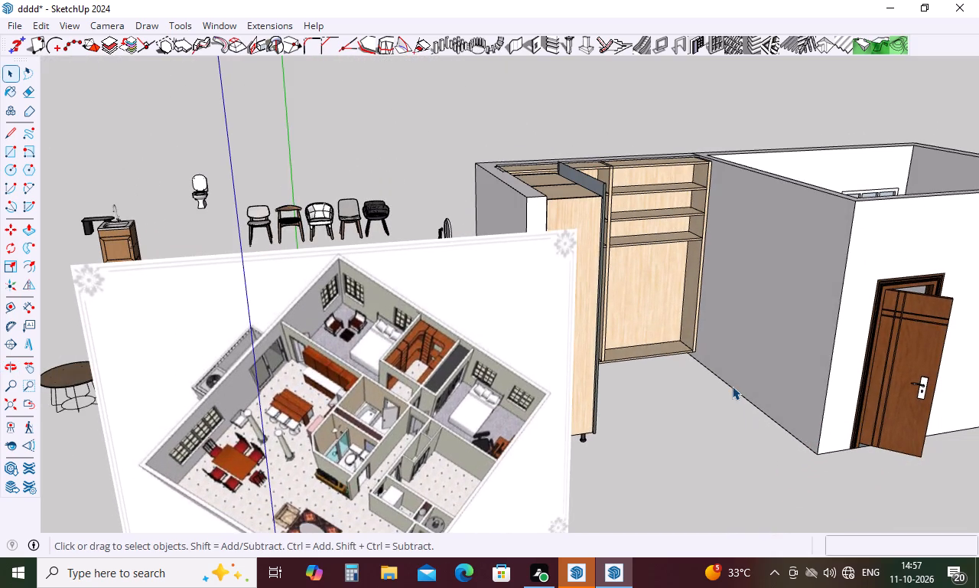
scroll(732, 386, down, 11)
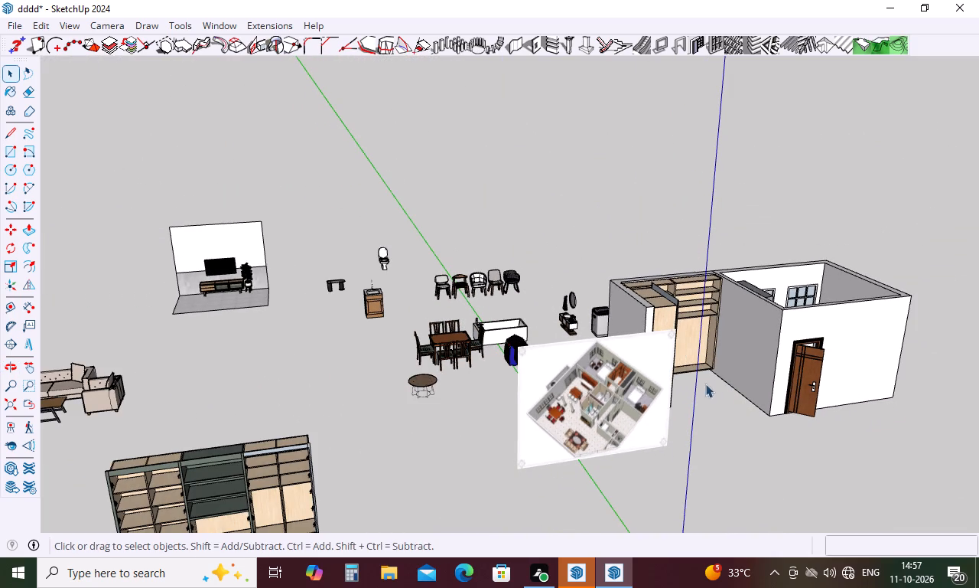
scroll(344, 364, down, 4)
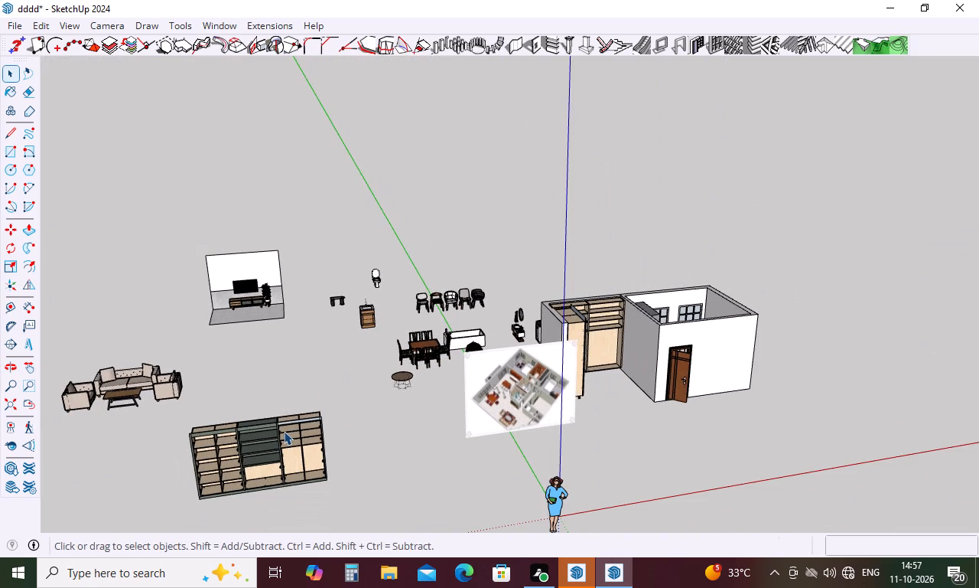
double_click(282, 436)
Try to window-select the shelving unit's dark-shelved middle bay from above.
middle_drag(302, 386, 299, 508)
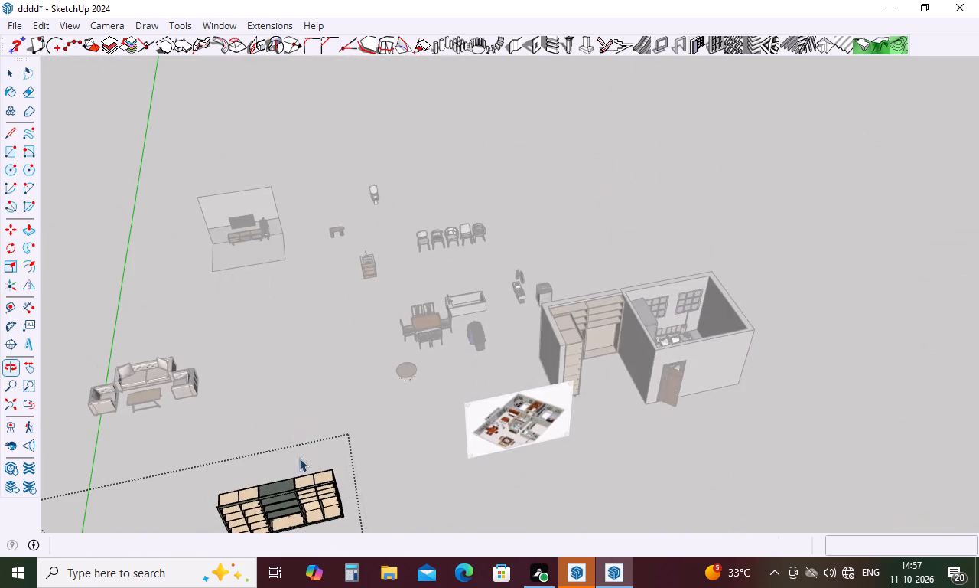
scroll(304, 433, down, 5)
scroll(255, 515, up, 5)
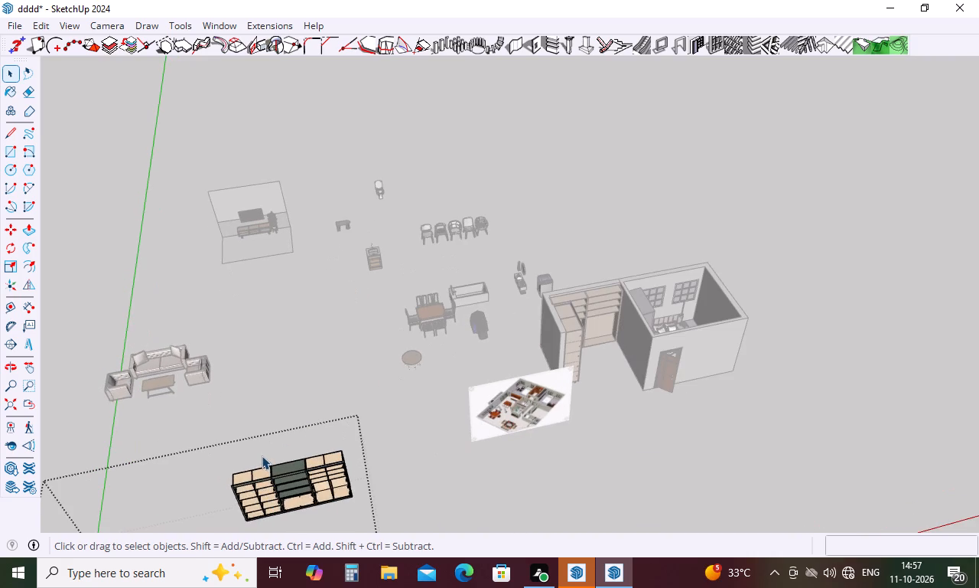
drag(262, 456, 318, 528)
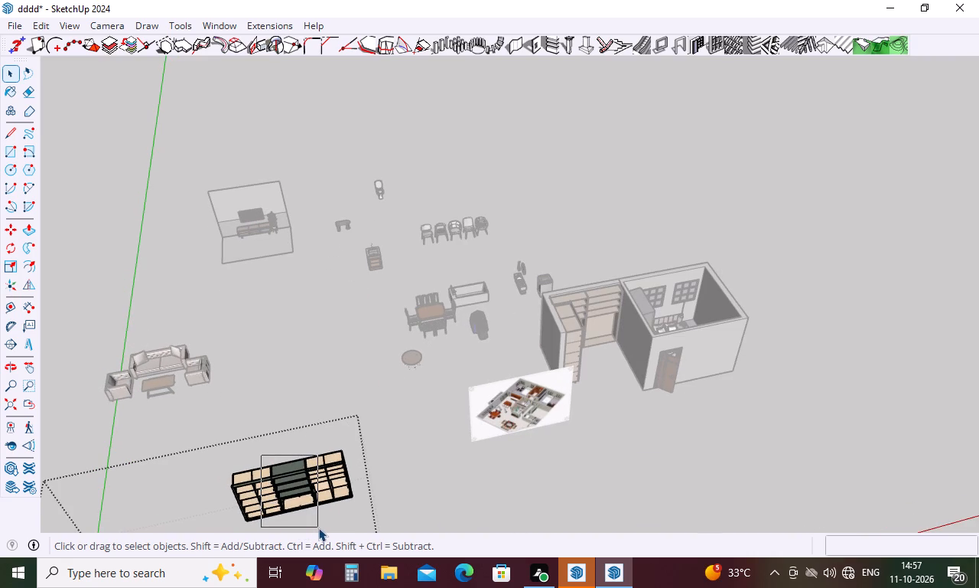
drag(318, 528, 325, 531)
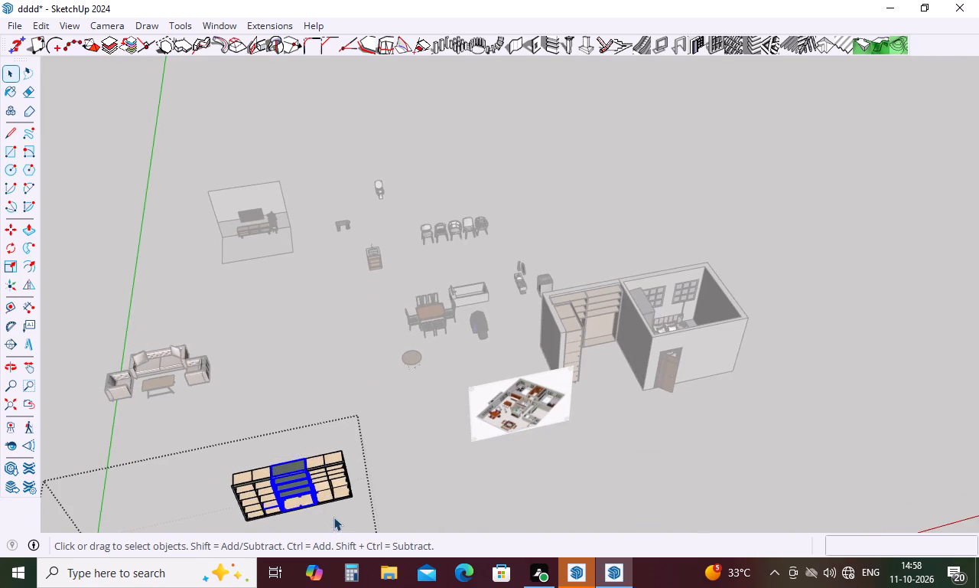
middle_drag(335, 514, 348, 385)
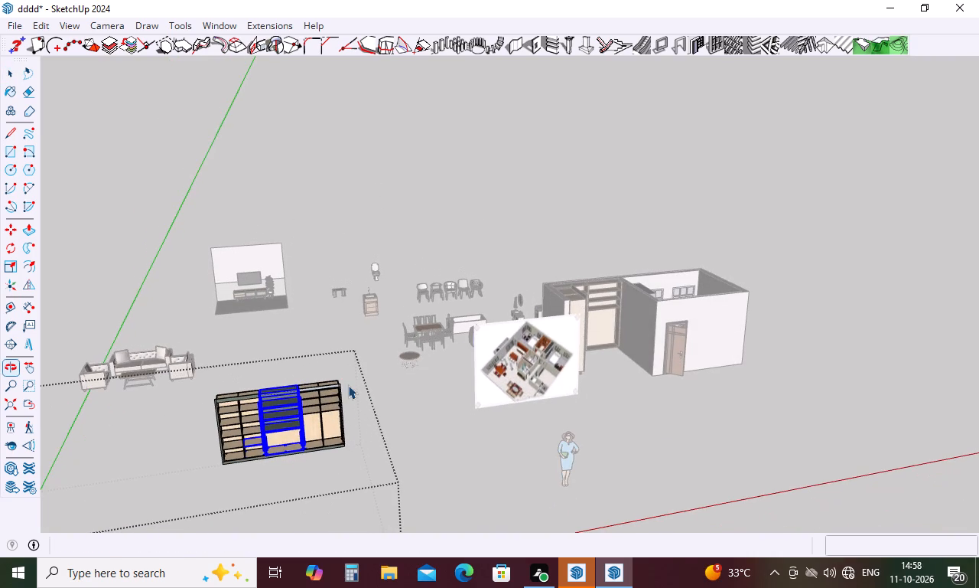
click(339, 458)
Copy the shelving unit's dark-shelved middle bay and paste it outside the unit, beside the human figure.
drag(251, 384, 252, 391)
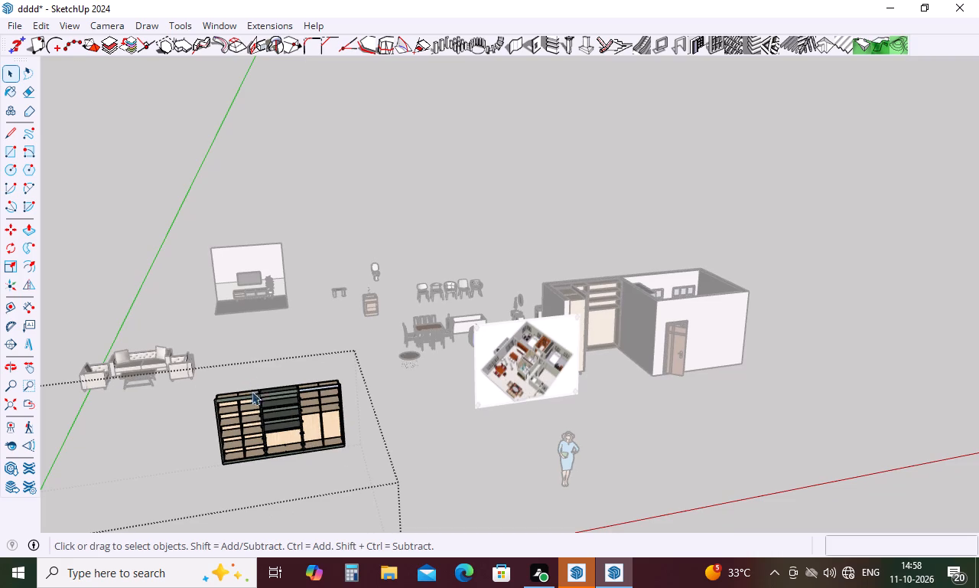
drag(252, 391, 314, 458)
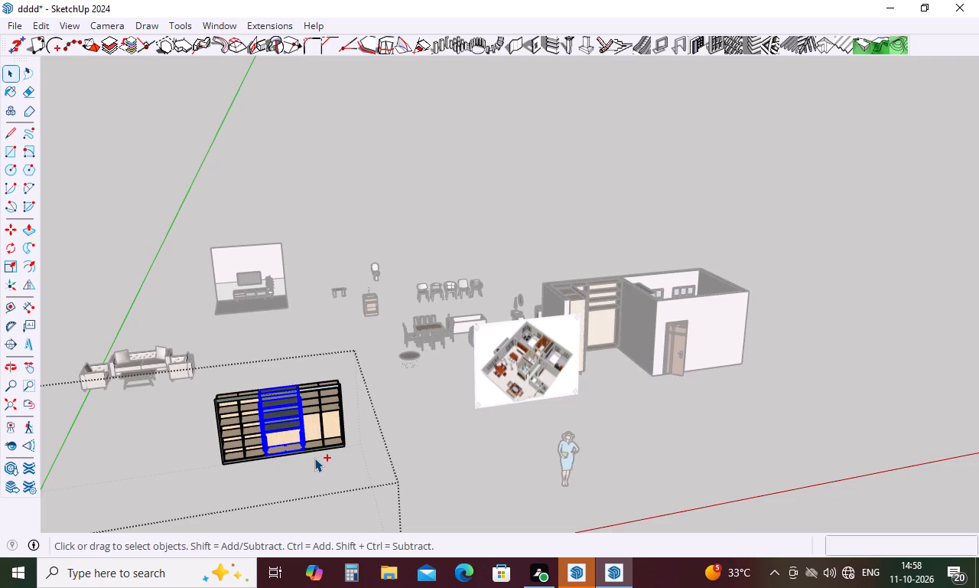
key(ctrl+c)
click(412, 449)
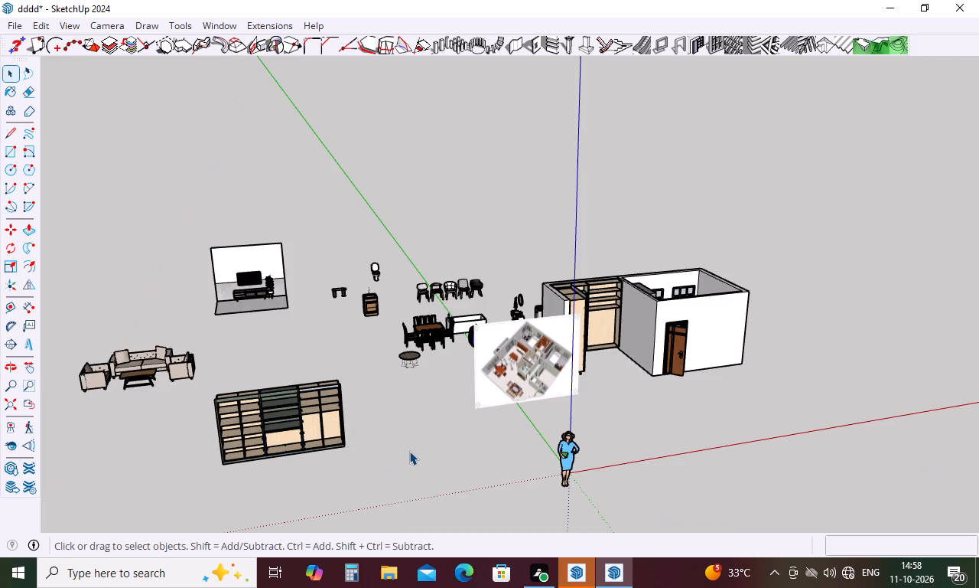
key(ctrl+v)
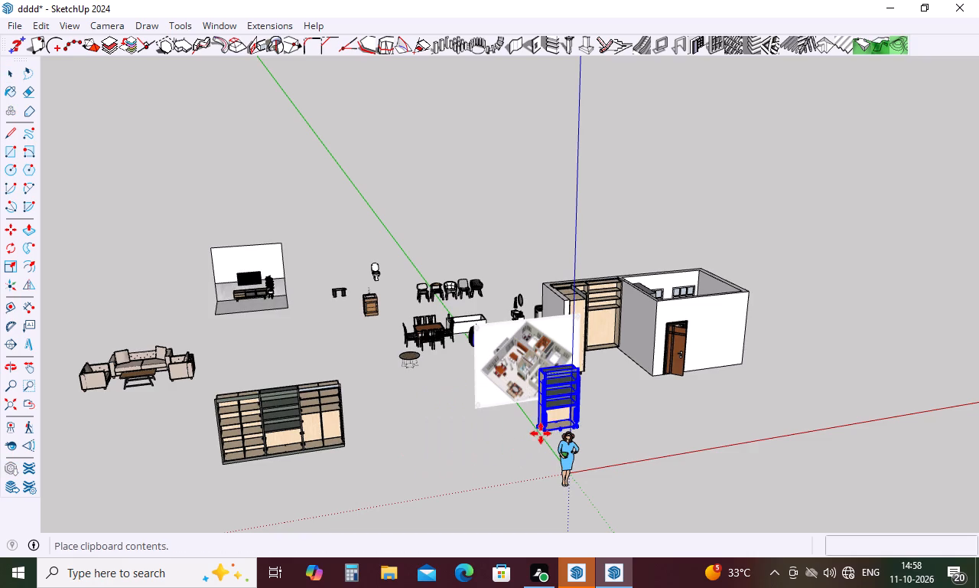
click(590, 443)
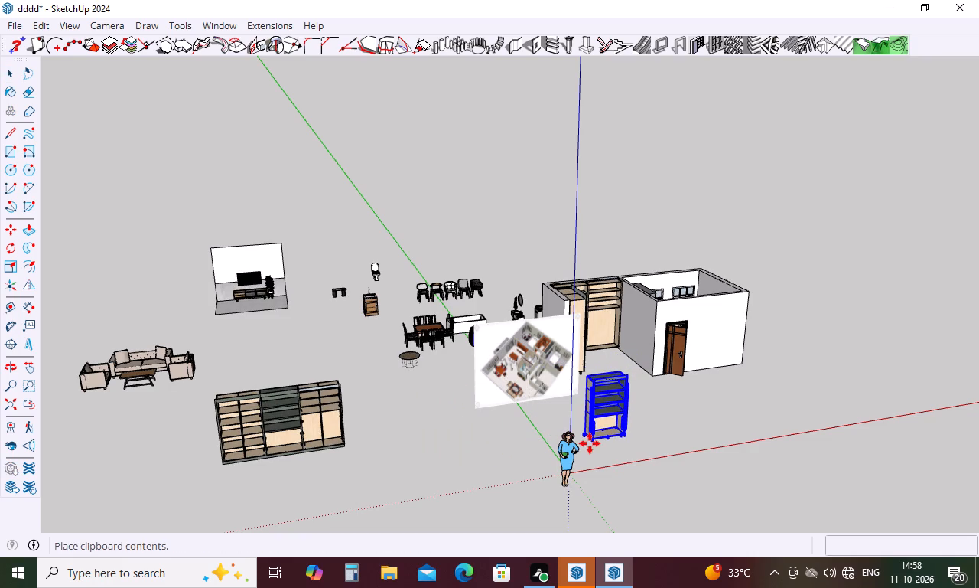
Rotate the pasted dark-shelved bay 90 degrees about its bottom corner on the ground plane.
middle_drag(668, 430, 599, 455)
scroll(564, 469, up, 2)
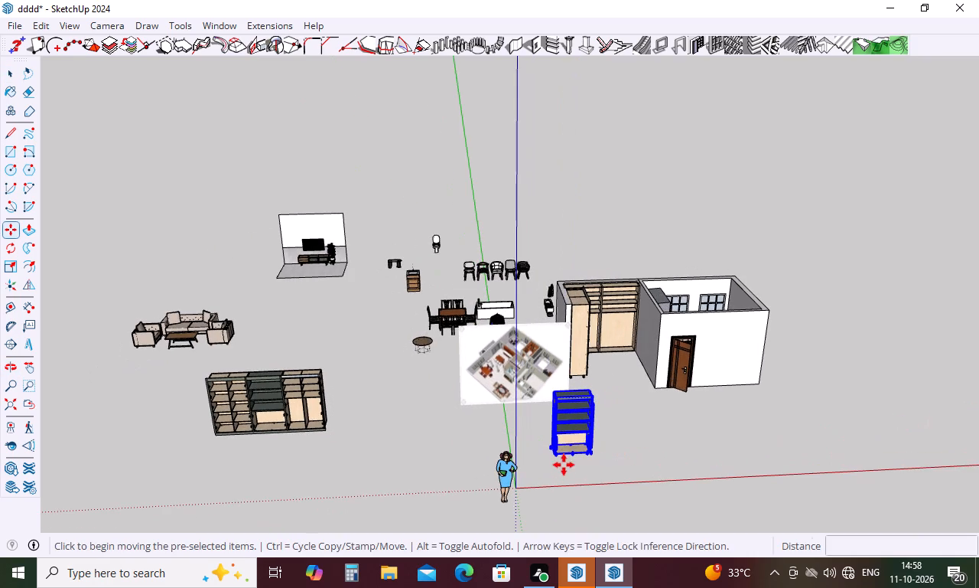
scroll(564, 465, up, 7)
key(q)
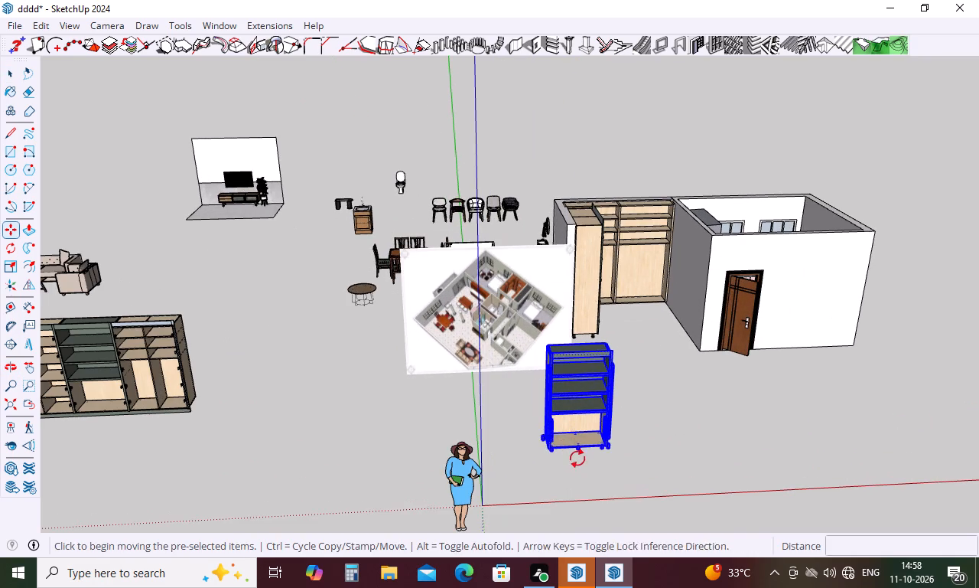
click(556, 451)
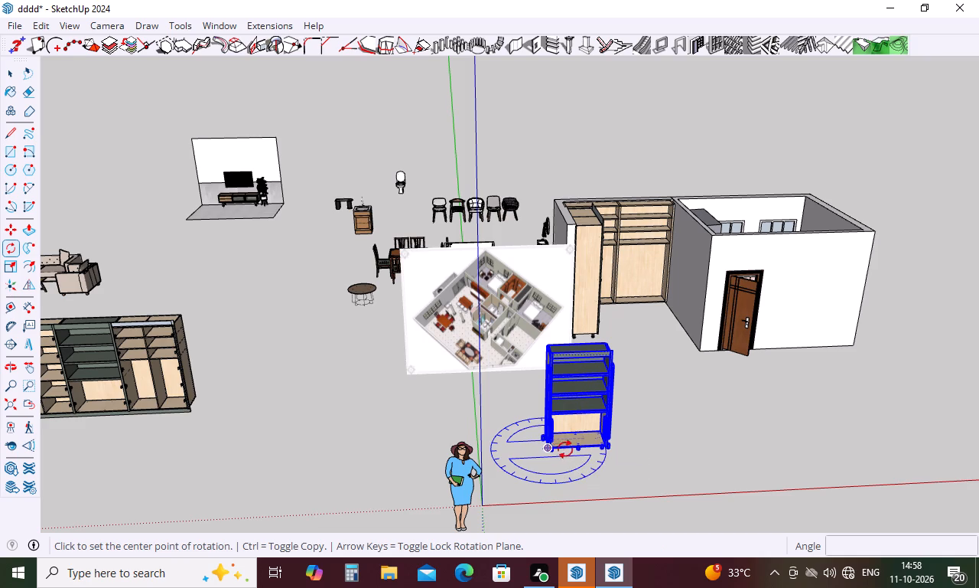
click(608, 449)
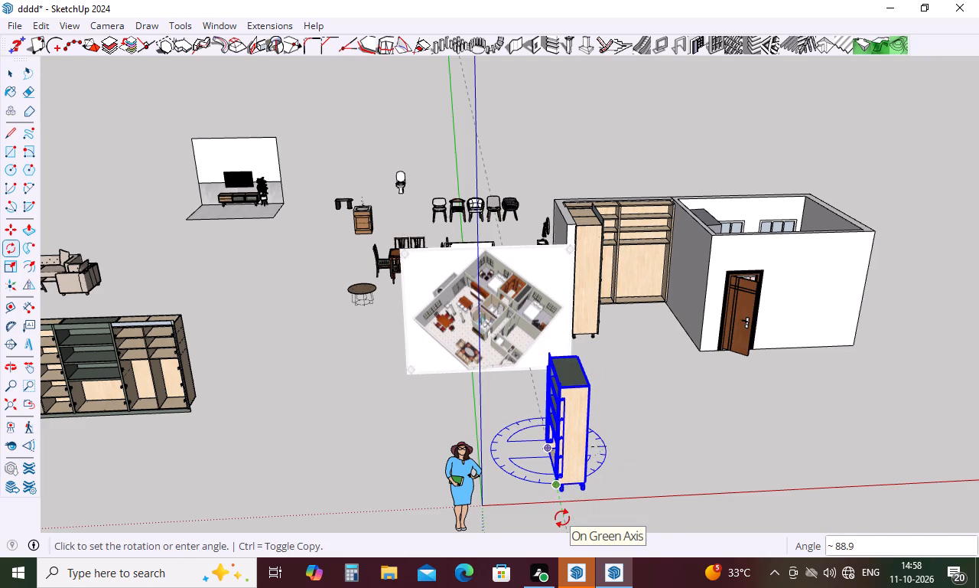
text(90)
key(Return)
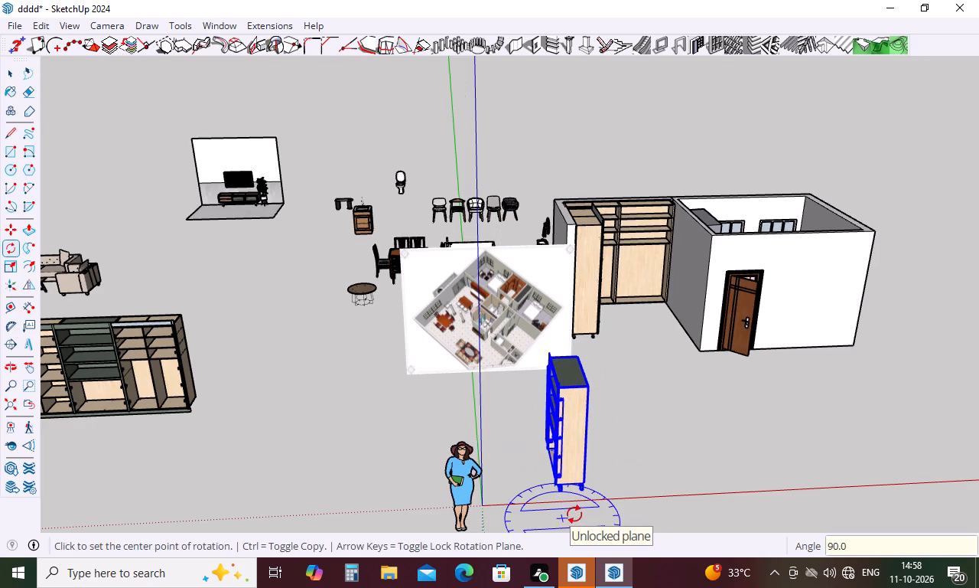
key(space)
Move the rotated dark-shelved bay by its bottom corner about 24' 11" into the open-fronted room, beside the side wall.
key(m)
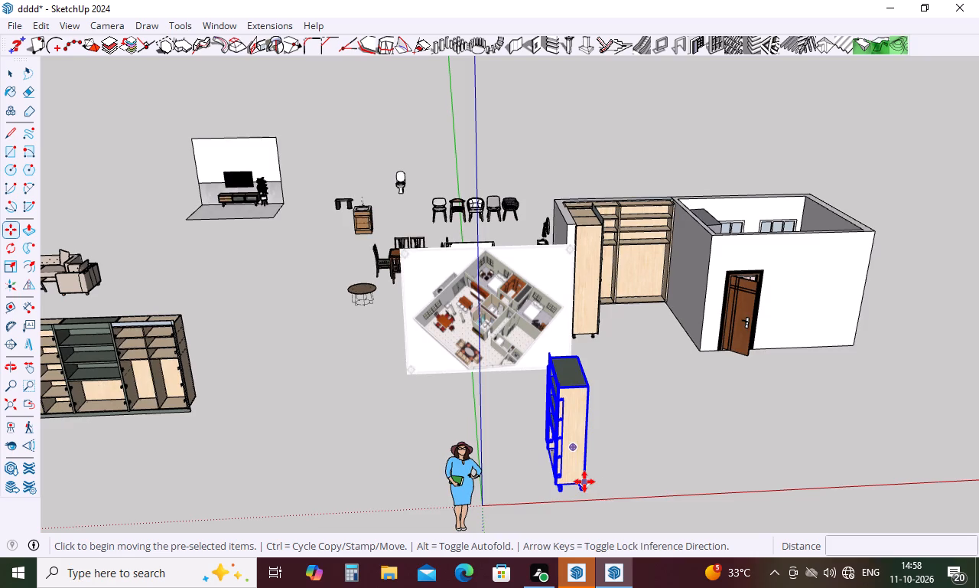
click(584, 482)
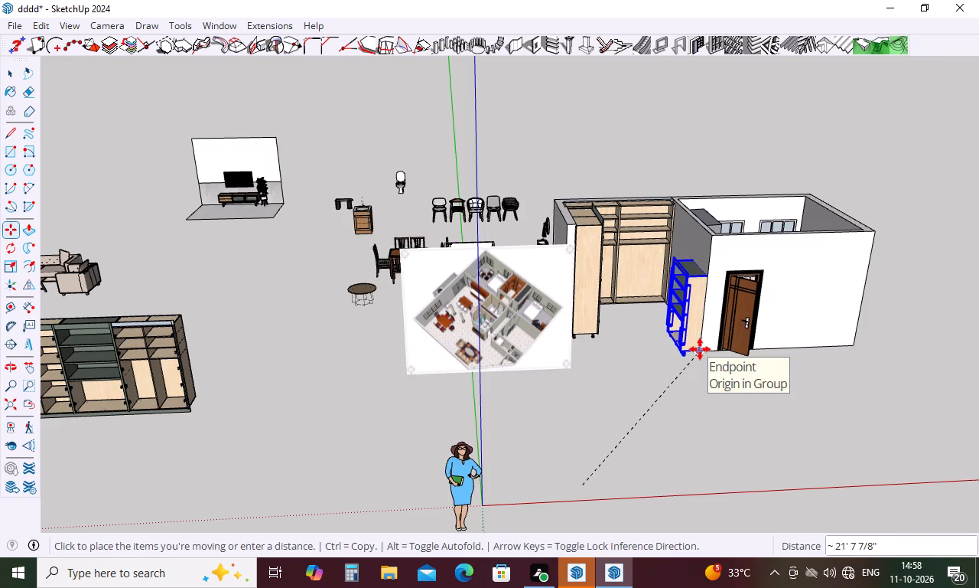
scroll(700, 349, up, 10)
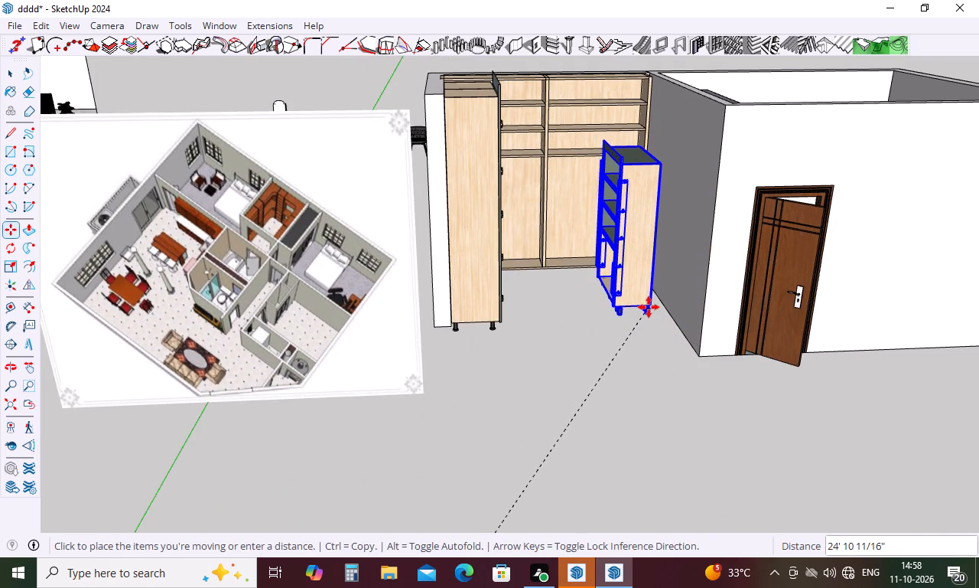
click(649, 307)
Display hidden back edges as dashed lines around the dark-shelved bay and the side wall.
middle_drag(651, 314, 532, 528)
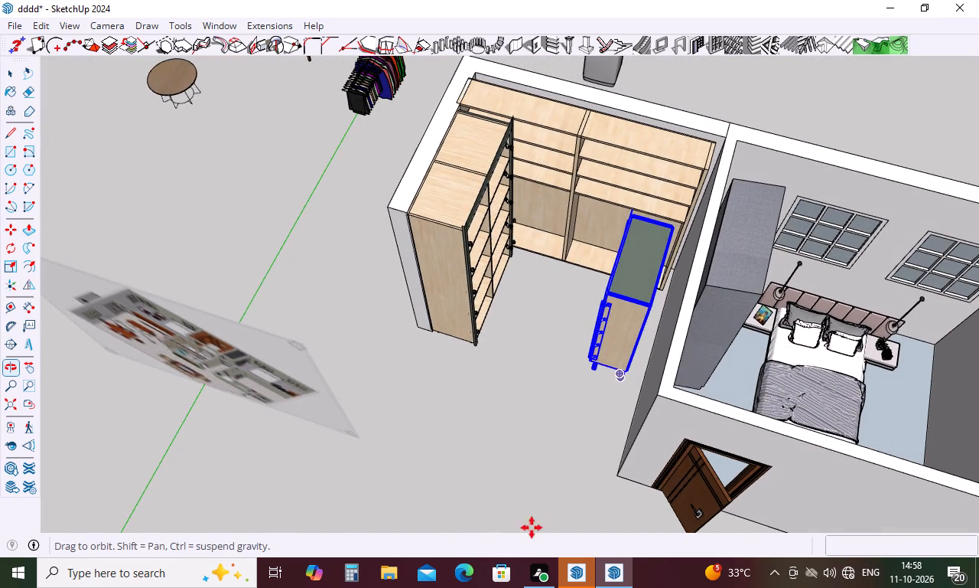
scroll(661, 286, up, 16)
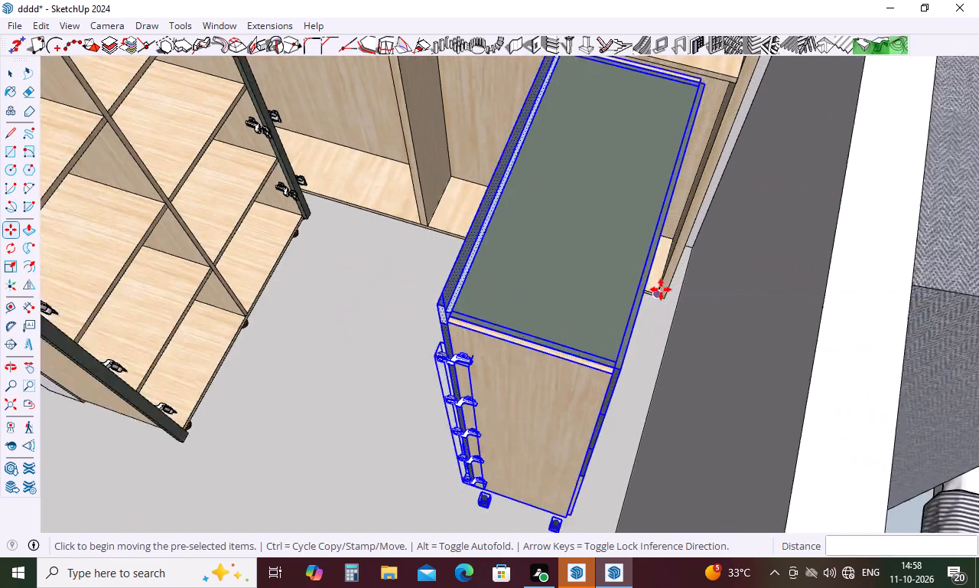
scroll(661, 289, up, 6)
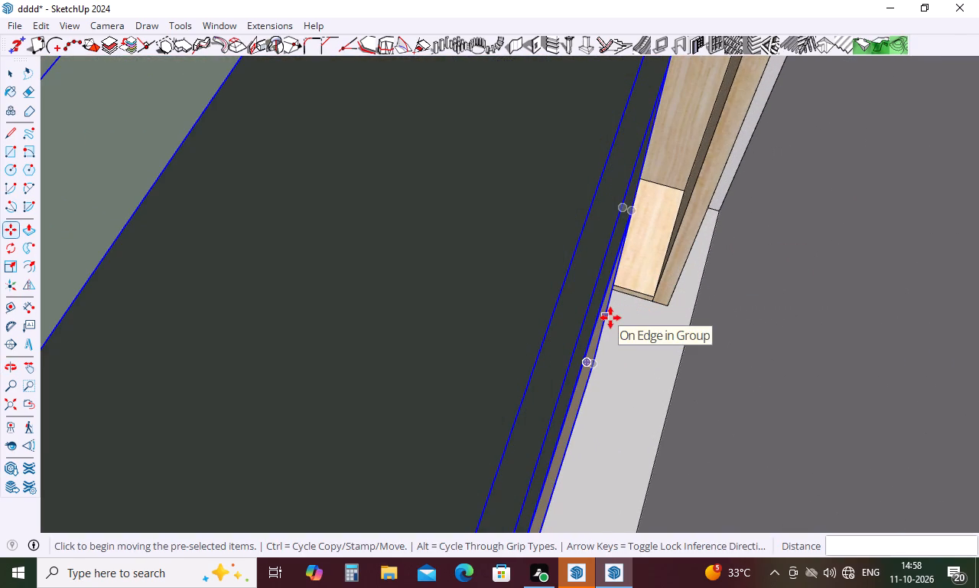
key(k)
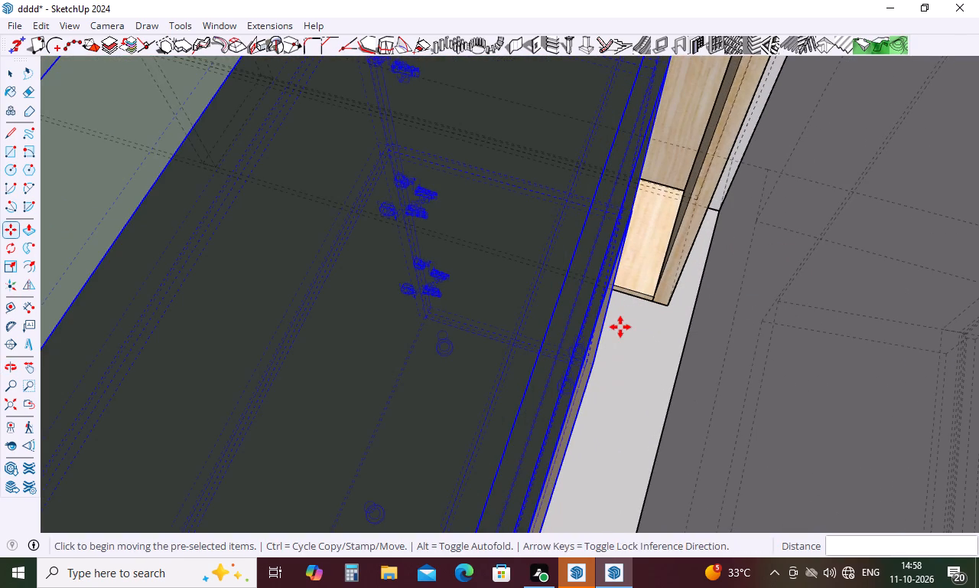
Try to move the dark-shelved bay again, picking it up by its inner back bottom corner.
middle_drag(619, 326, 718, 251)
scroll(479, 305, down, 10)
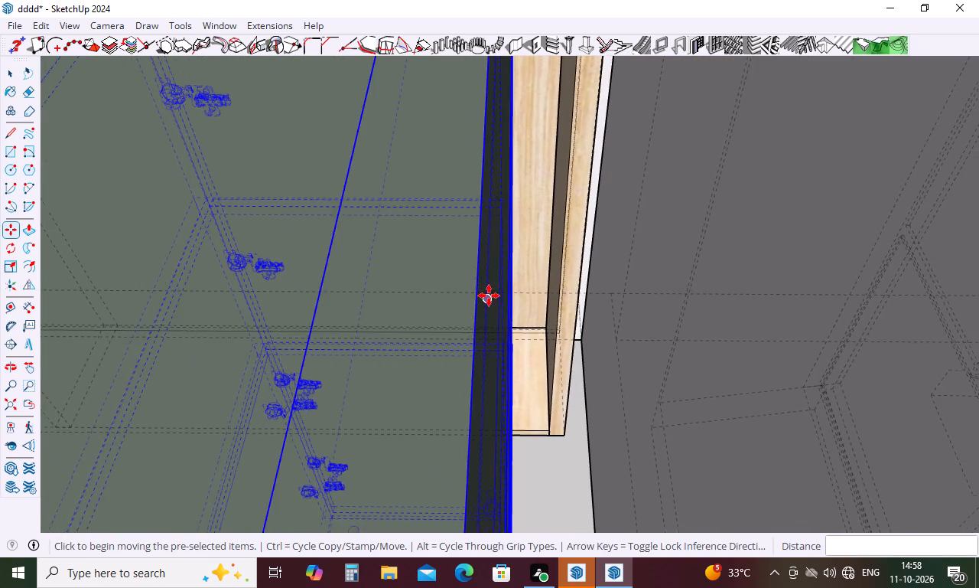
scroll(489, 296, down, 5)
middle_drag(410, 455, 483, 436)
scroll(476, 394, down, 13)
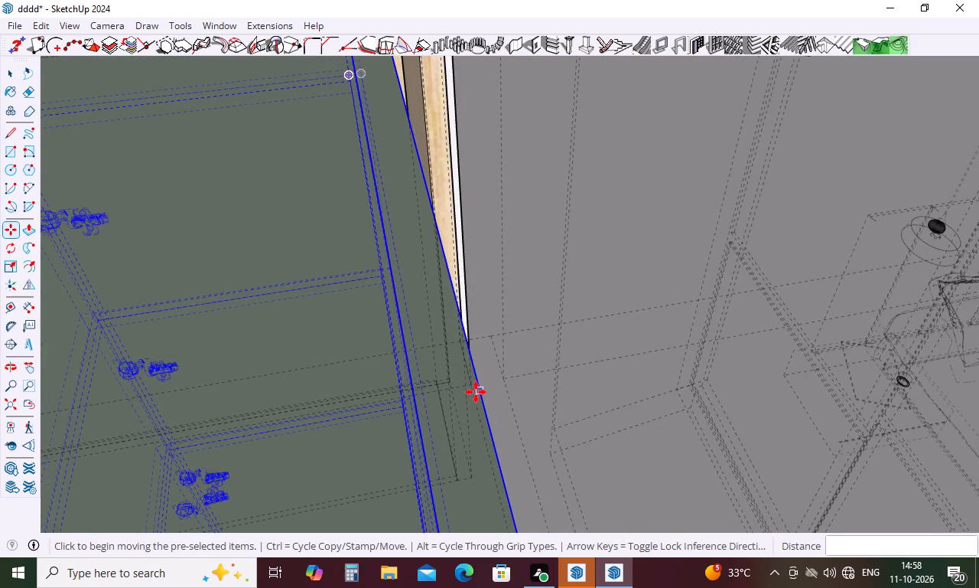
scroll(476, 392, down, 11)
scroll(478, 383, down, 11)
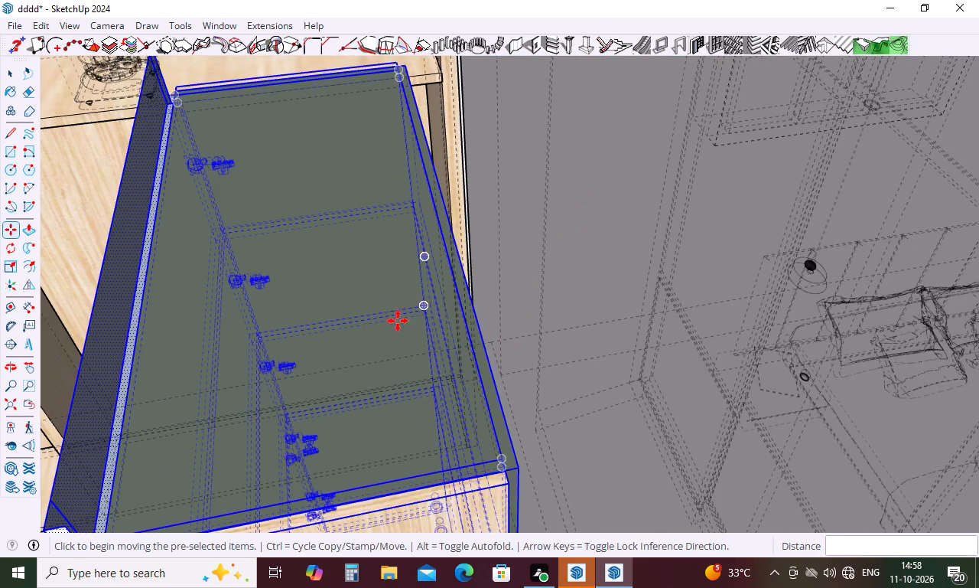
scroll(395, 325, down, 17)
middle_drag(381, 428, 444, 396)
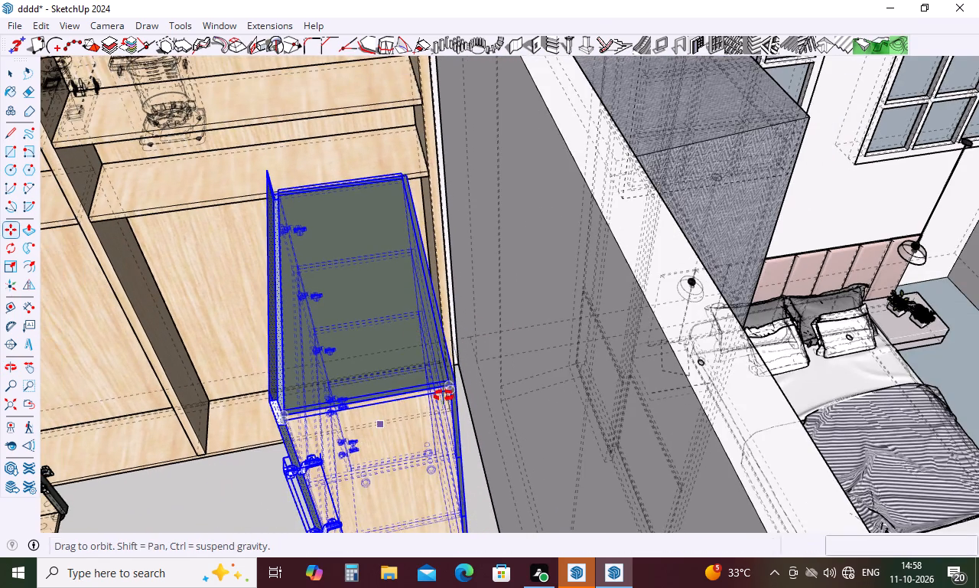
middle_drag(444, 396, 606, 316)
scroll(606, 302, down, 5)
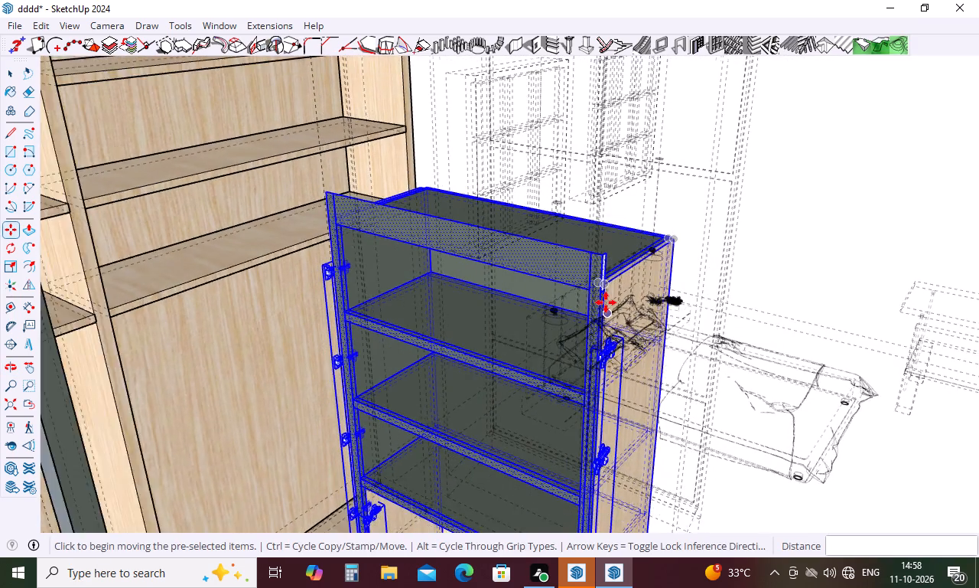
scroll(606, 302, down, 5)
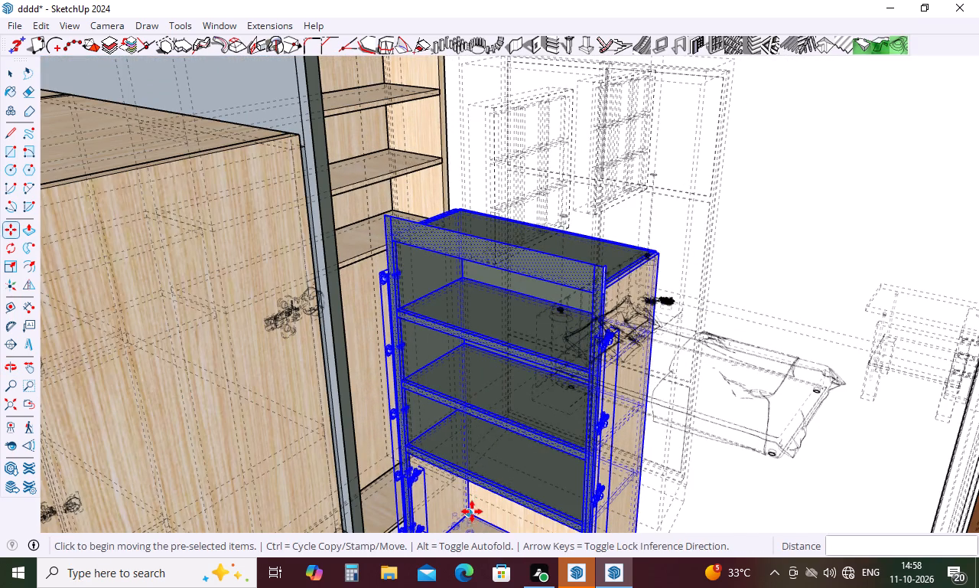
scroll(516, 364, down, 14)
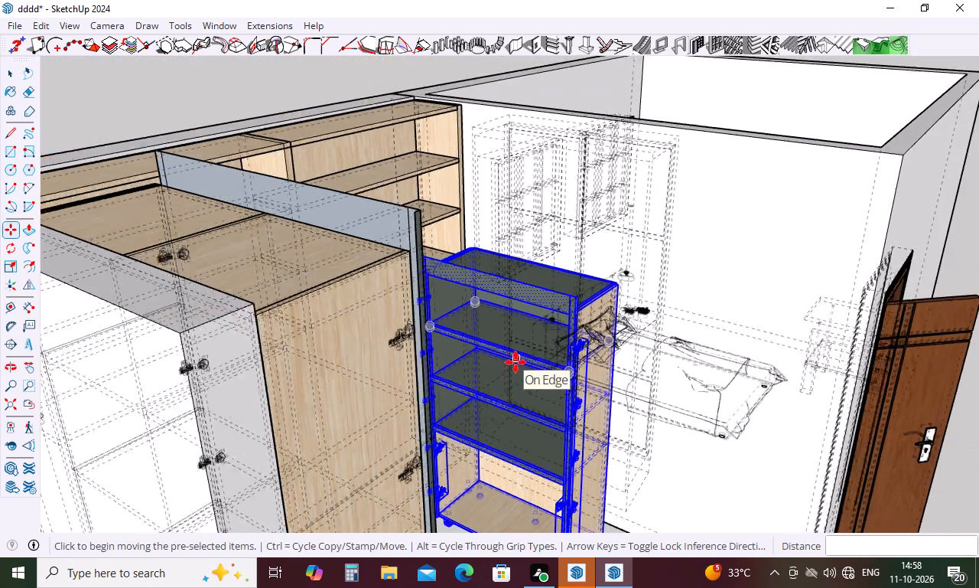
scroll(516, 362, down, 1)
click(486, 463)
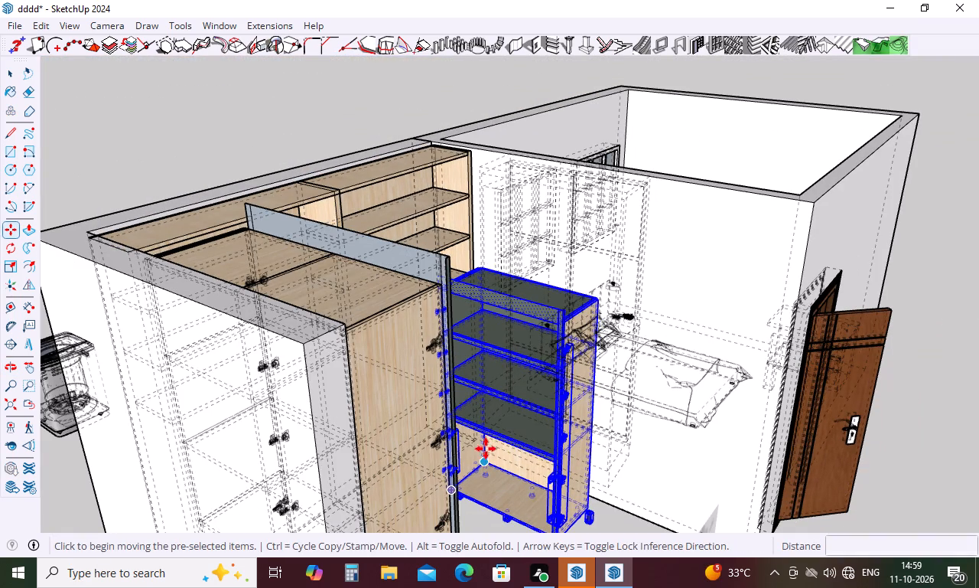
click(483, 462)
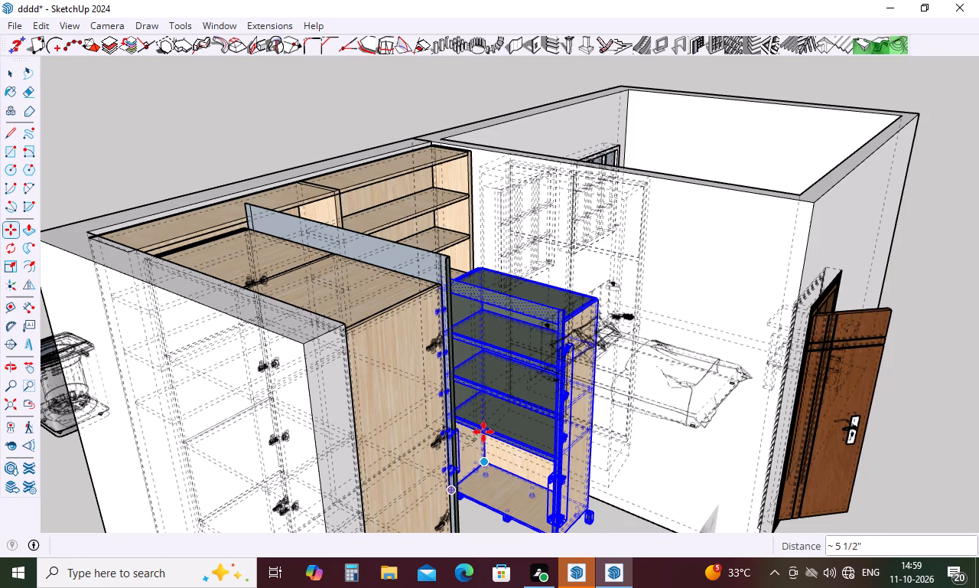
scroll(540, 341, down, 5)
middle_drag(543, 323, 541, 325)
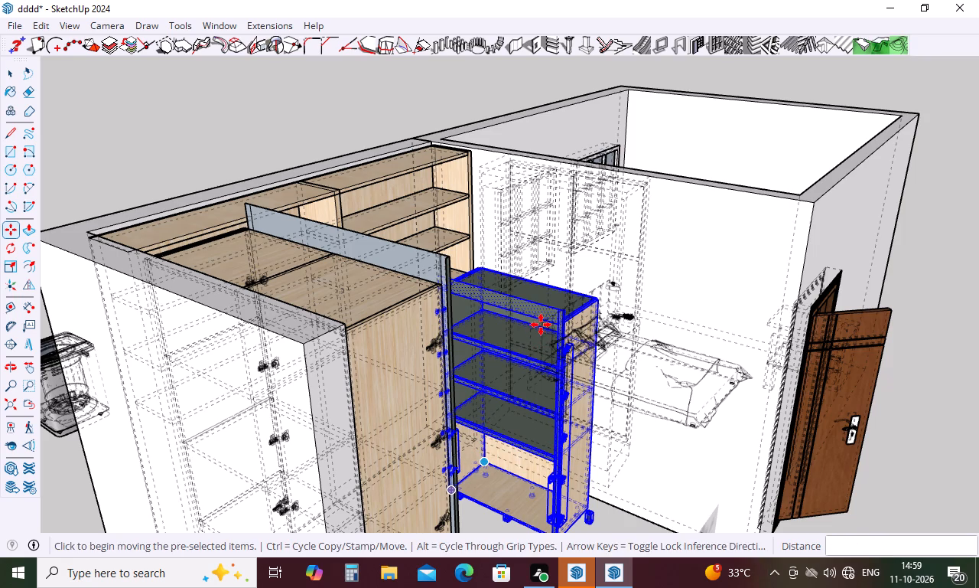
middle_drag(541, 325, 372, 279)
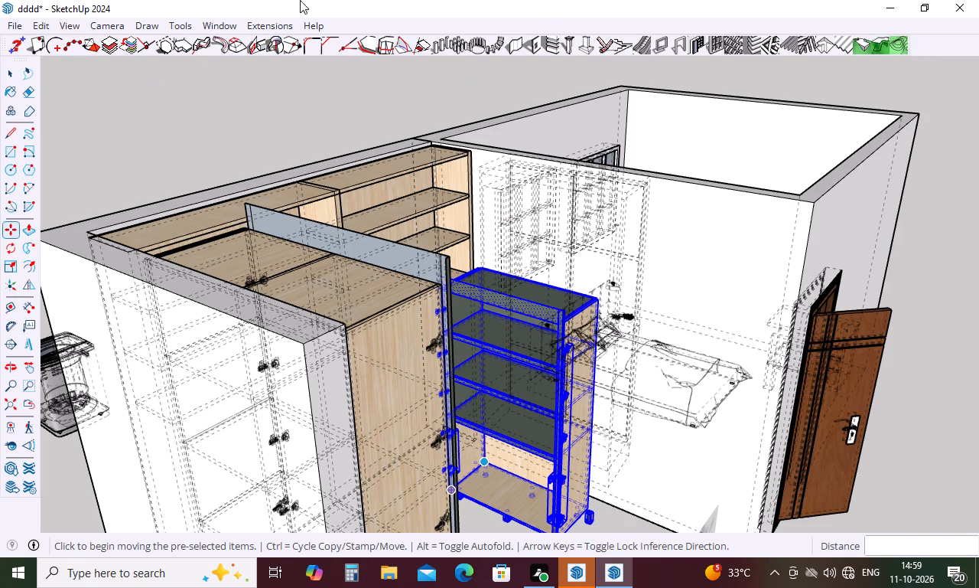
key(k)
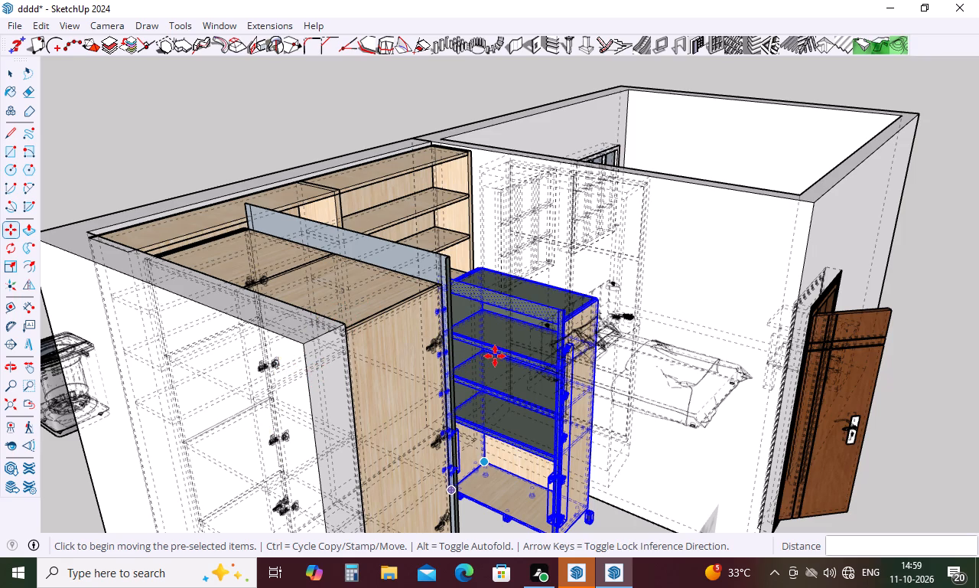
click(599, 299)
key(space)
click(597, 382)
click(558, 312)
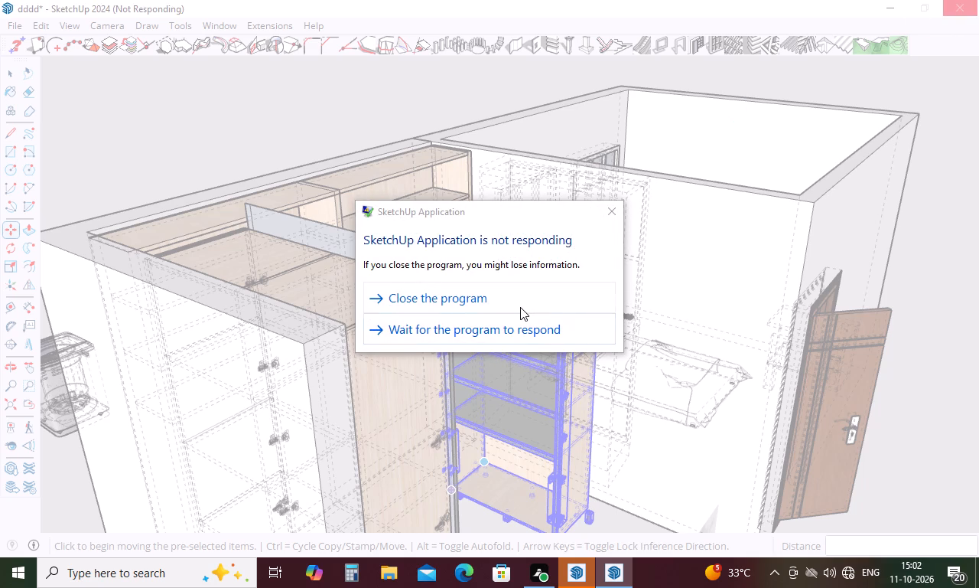
Close the program that has stopped responding.
click(520, 307)
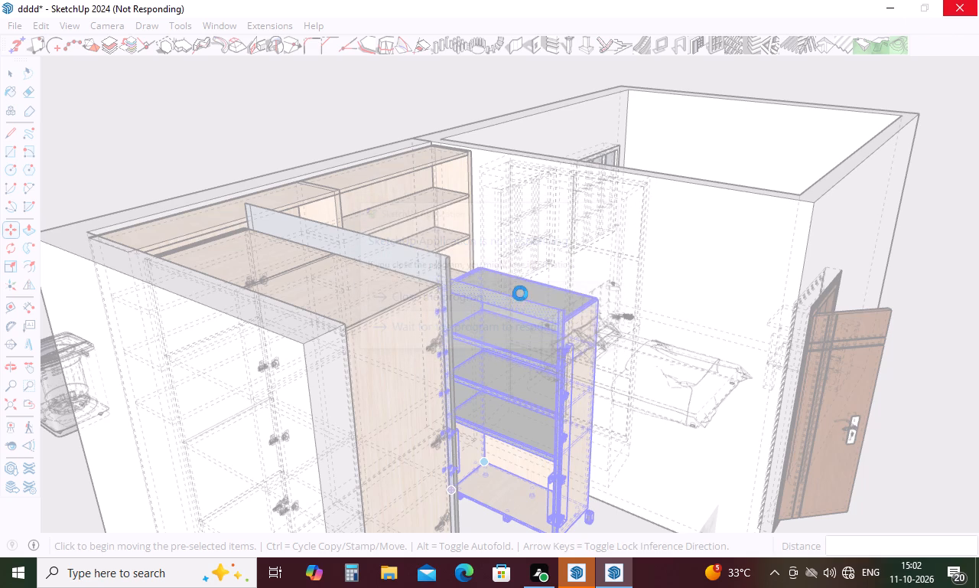